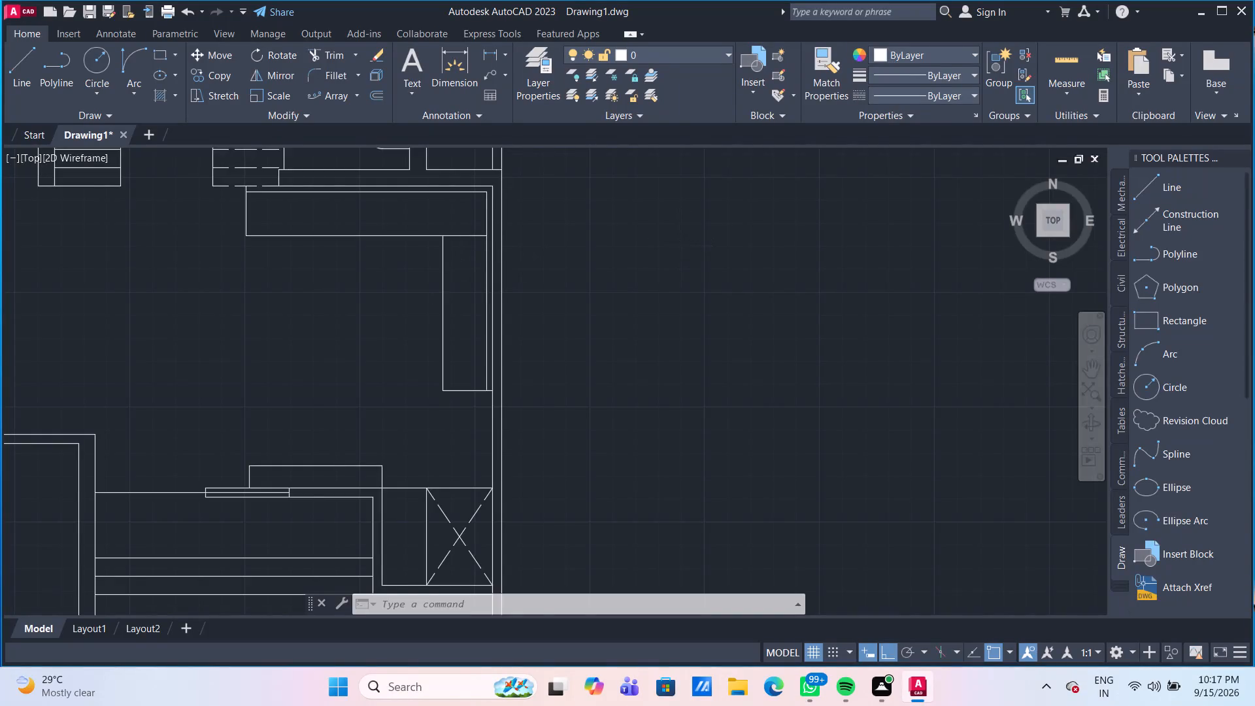
# Offset the north and south edges of the L-shaped outline's east-wall arm 2'5" inward, splitting the arm into three compartments.
pyautogui.moveTo(429, 269); pyautogui.dragTo(363, 283, button='middle')
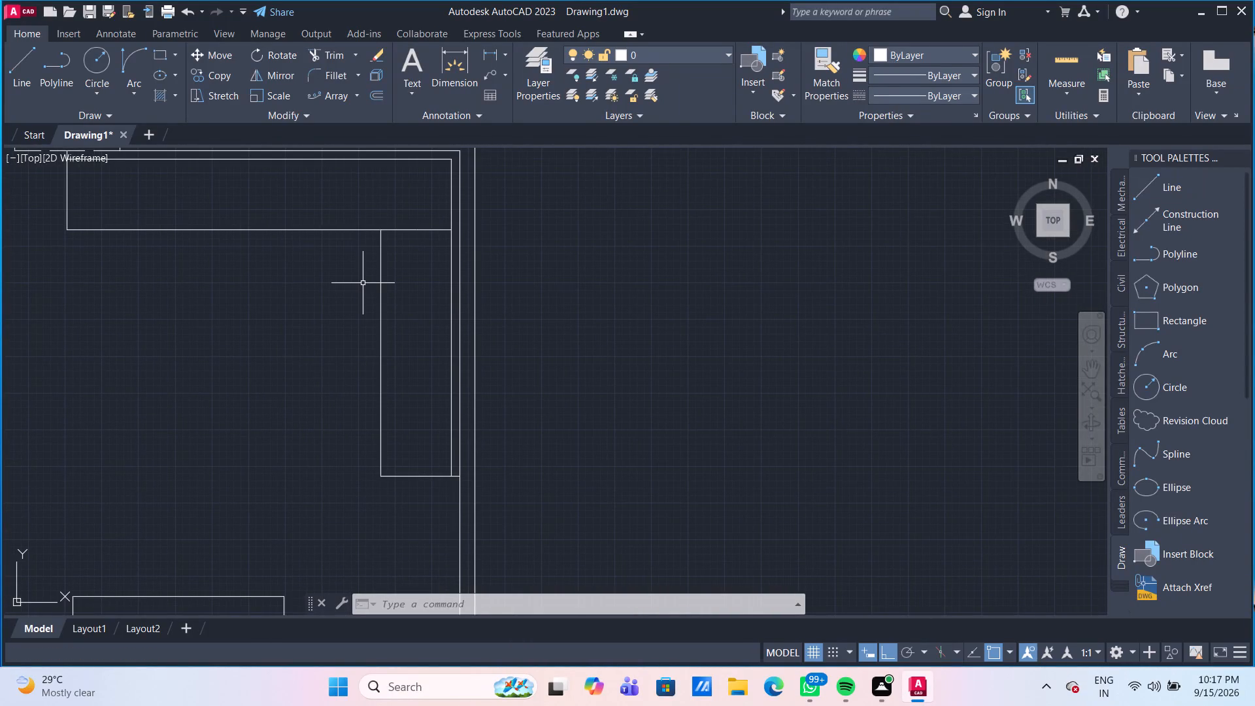
pyautogui.press('o')
pyautogui.press('Return')
pyautogui.press('Return')
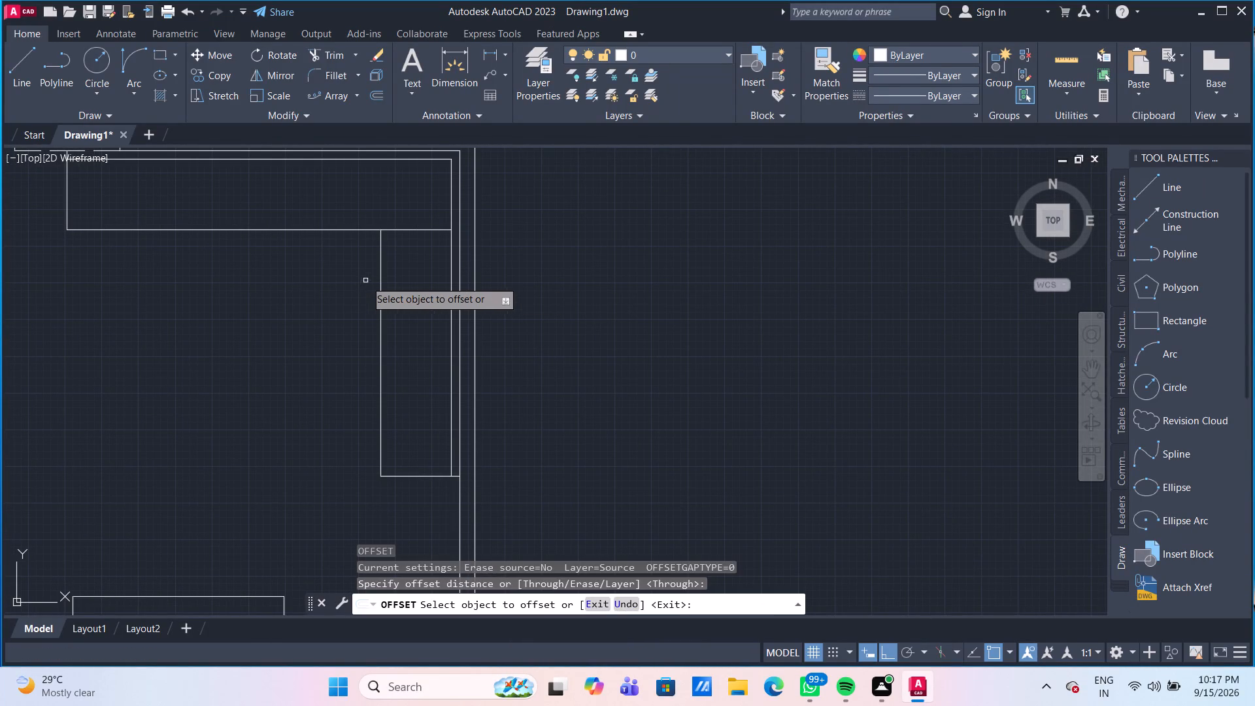
pyautogui.click(435, 231)
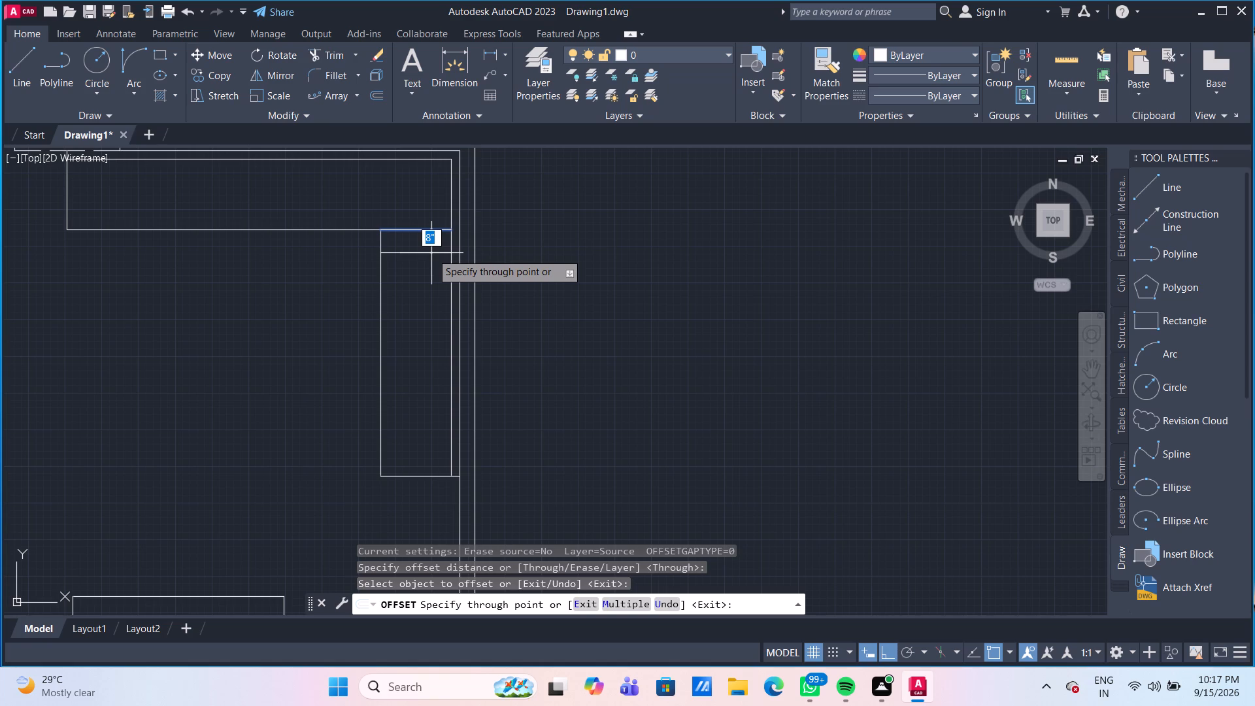
pyautogui.press('2')
pyautogui.press("'")
pyautogui.write('5"')
pyautogui.press('Return')
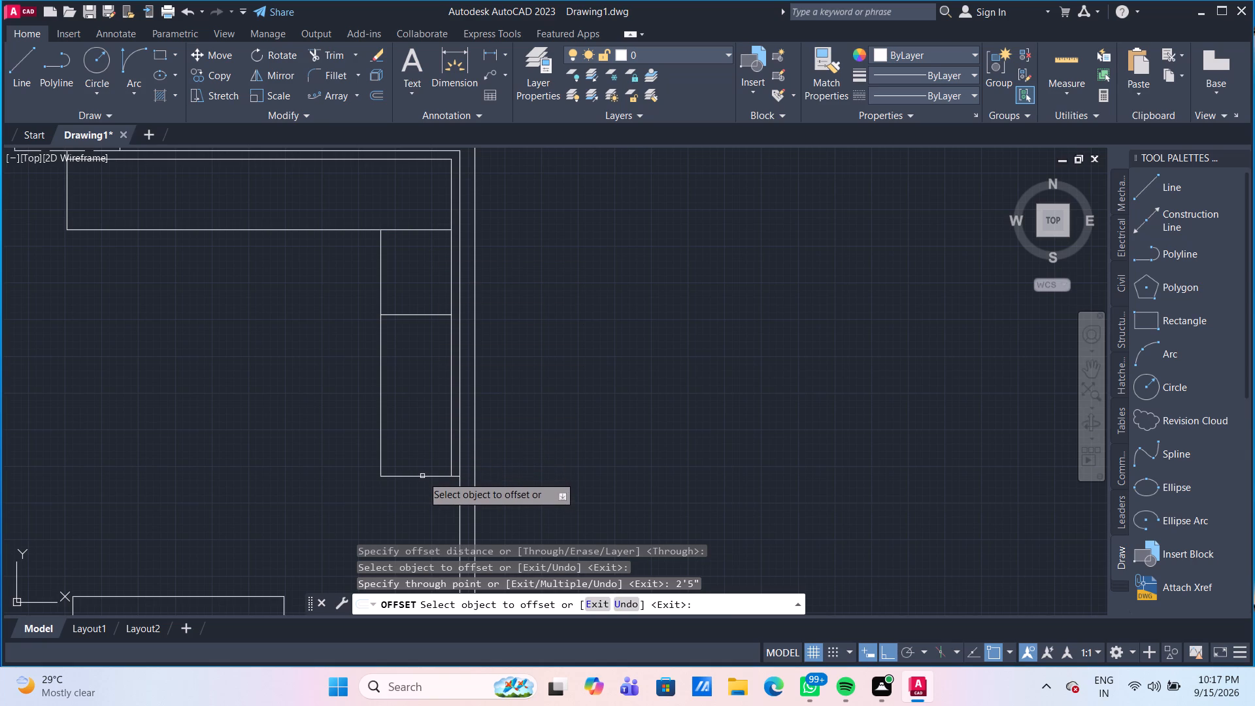
pyautogui.click(422, 476)
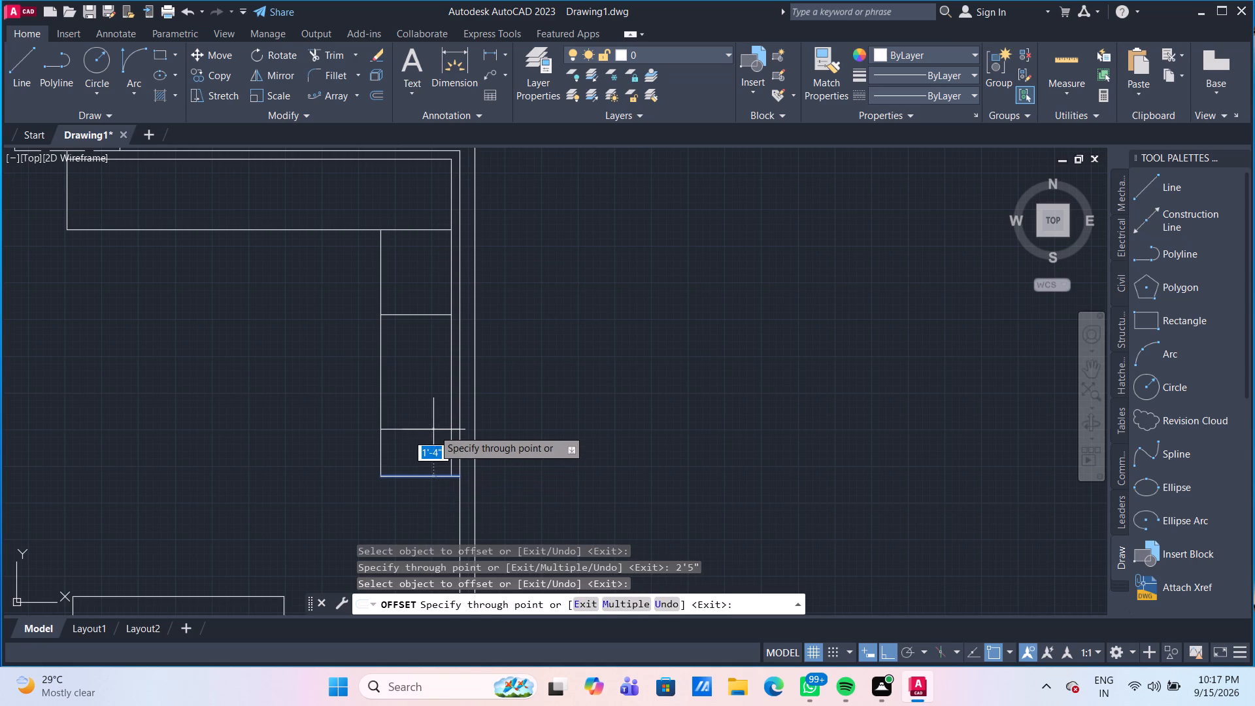
pyautogui.write('2\'5"')
pyautogui.press('Return')
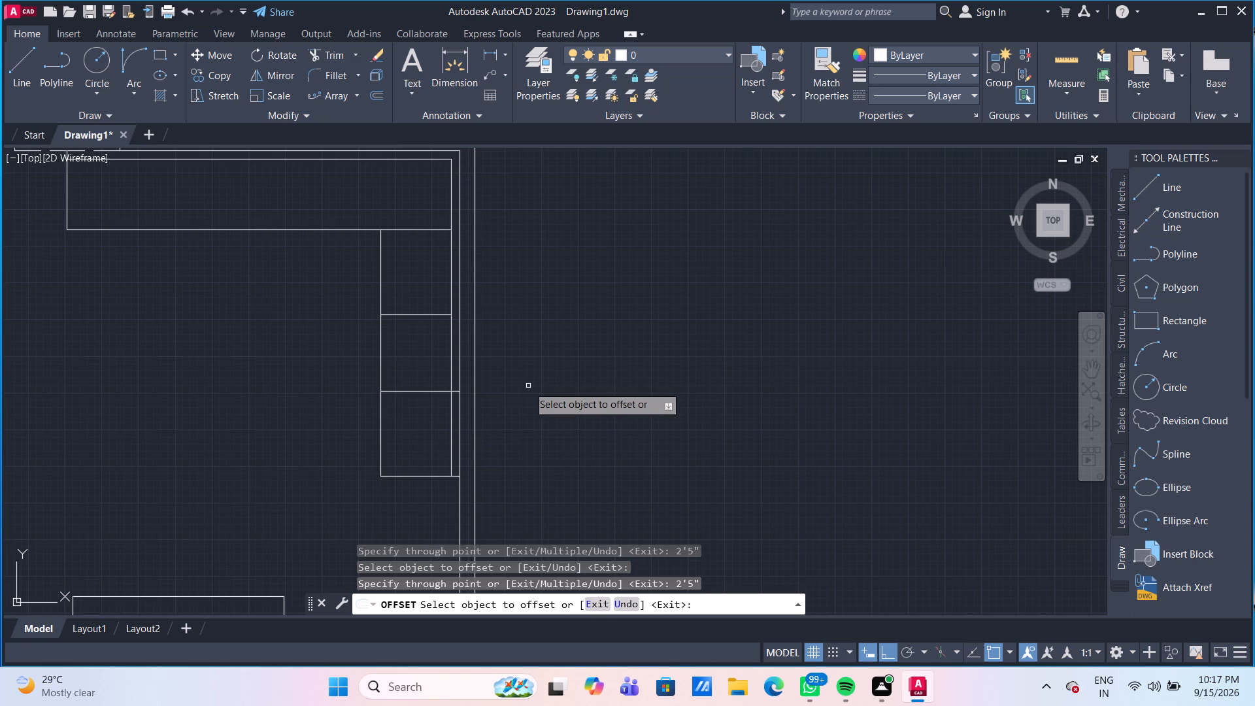
pyautogui.press('Escape')
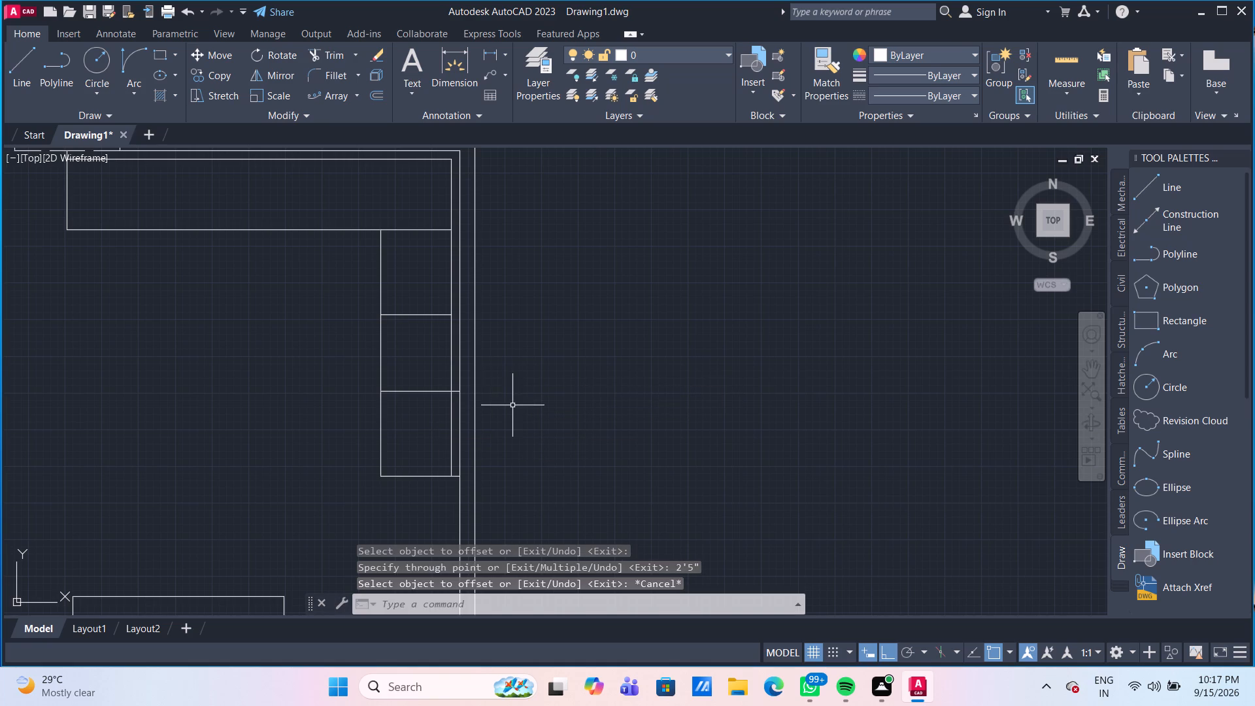
# Trim the southern compartment line's overshoot between the vertical offset line and the east wall.
pyautogui.write('TR')
pyautogui.press('Return')
pyautogui.scroll(2, 486, 396)
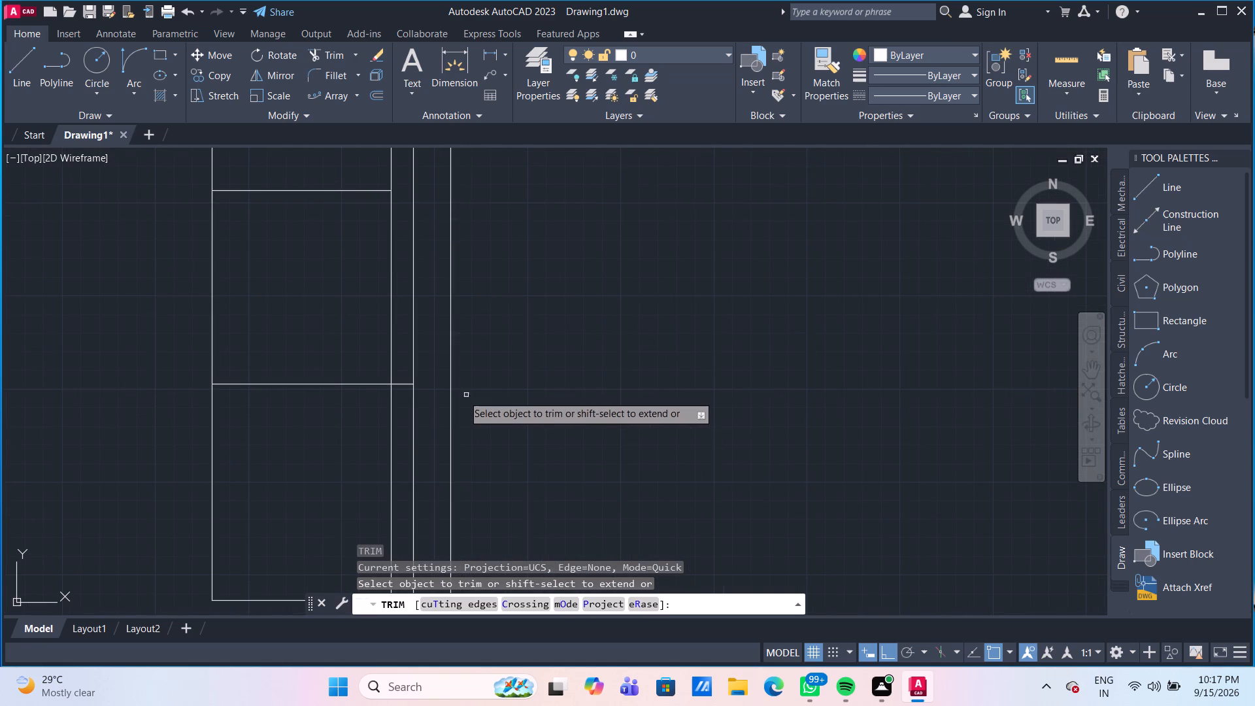
pyautogui.click(405, 385)
pyautogui.scroll(-3, 545, 375)
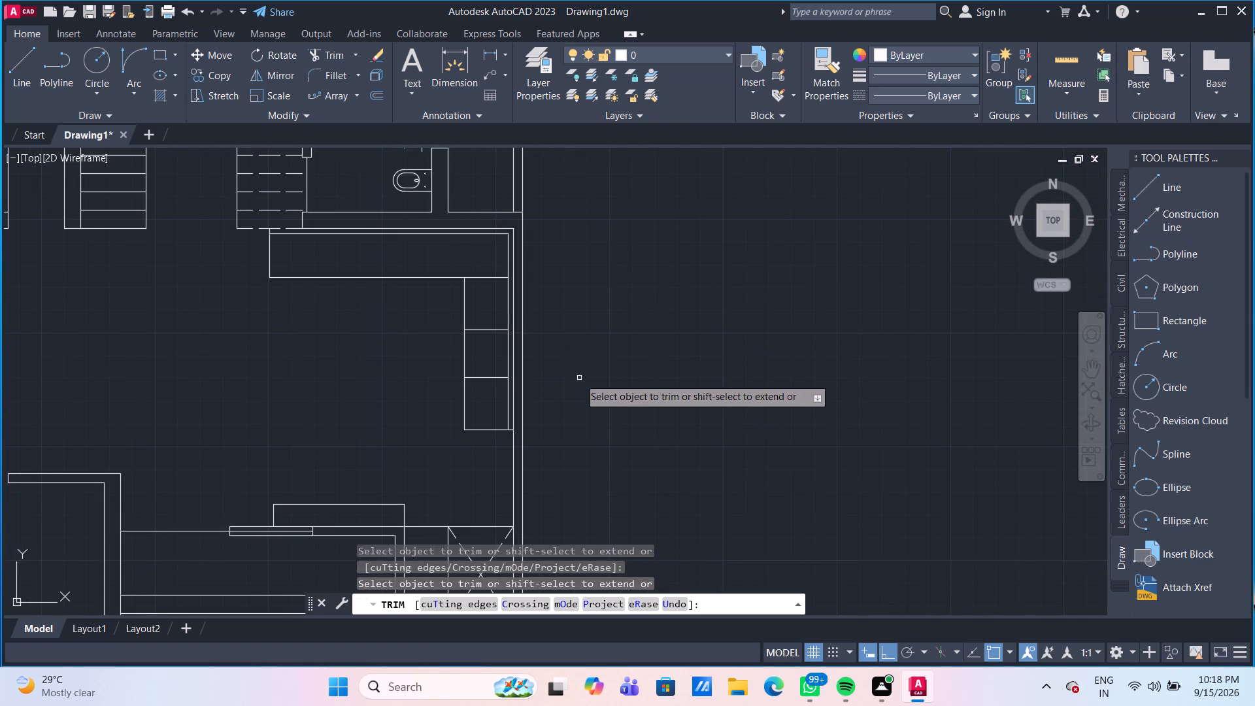
pyautogui.moveTo(579, 378); pyautogui.dragTo(652, 396, button='middle')
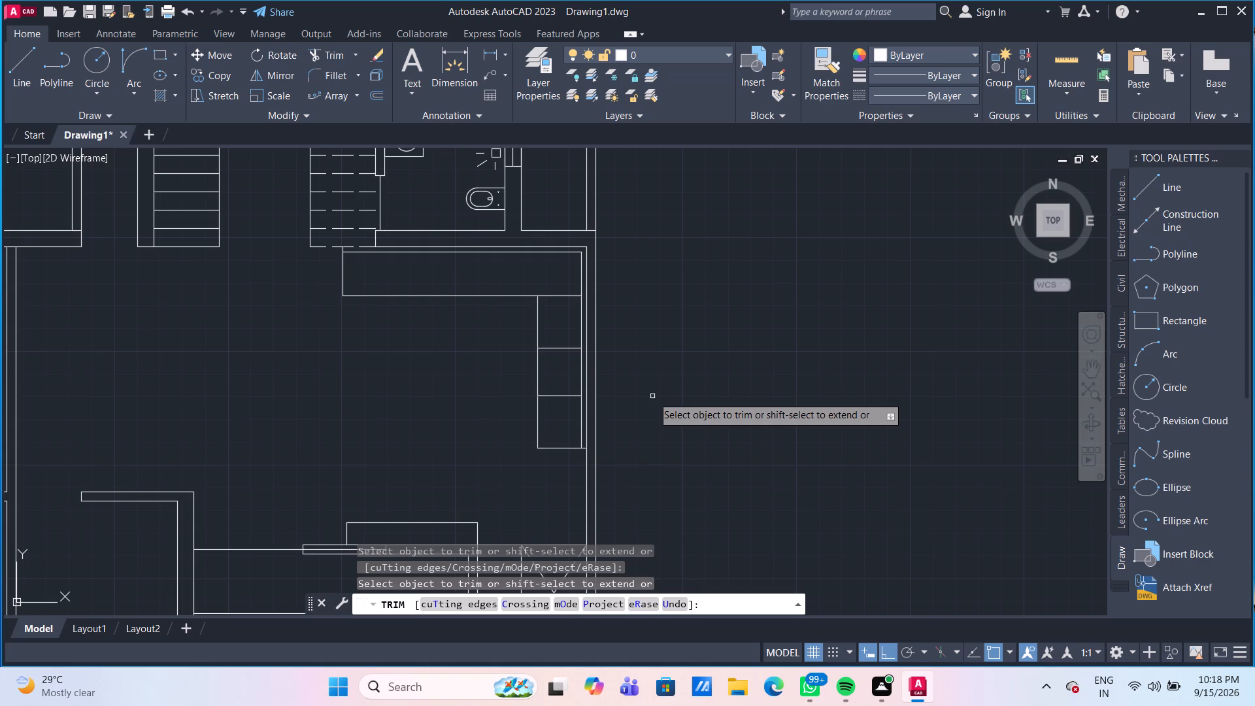
pyautogui.press('Escape')
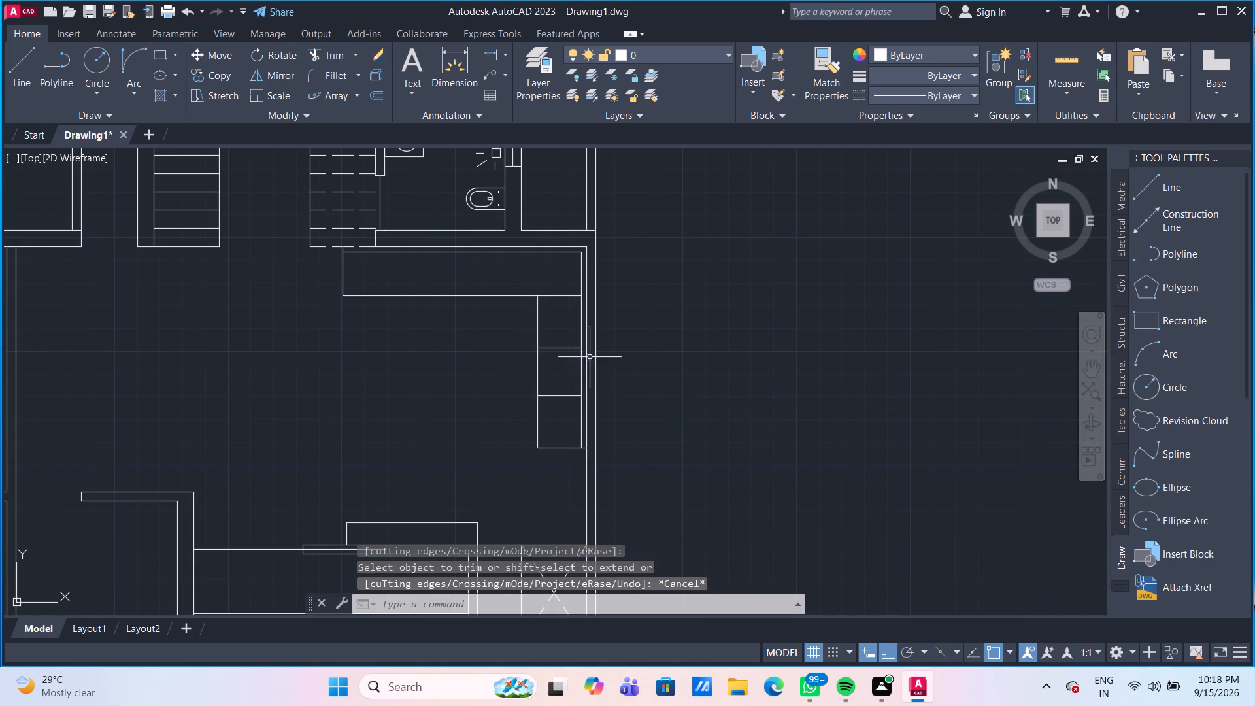
# Draw a line from the east end of the arms' dividing line 2'6" west, continuing north to the north arm's upper line.
pyautogui.scroll(2, 529, 300)
pyautogui.moveTo(529, 300); pyautogui.dragTo(539, 339, button='middle')
pyautogui.scroll(-1, 529, 300)
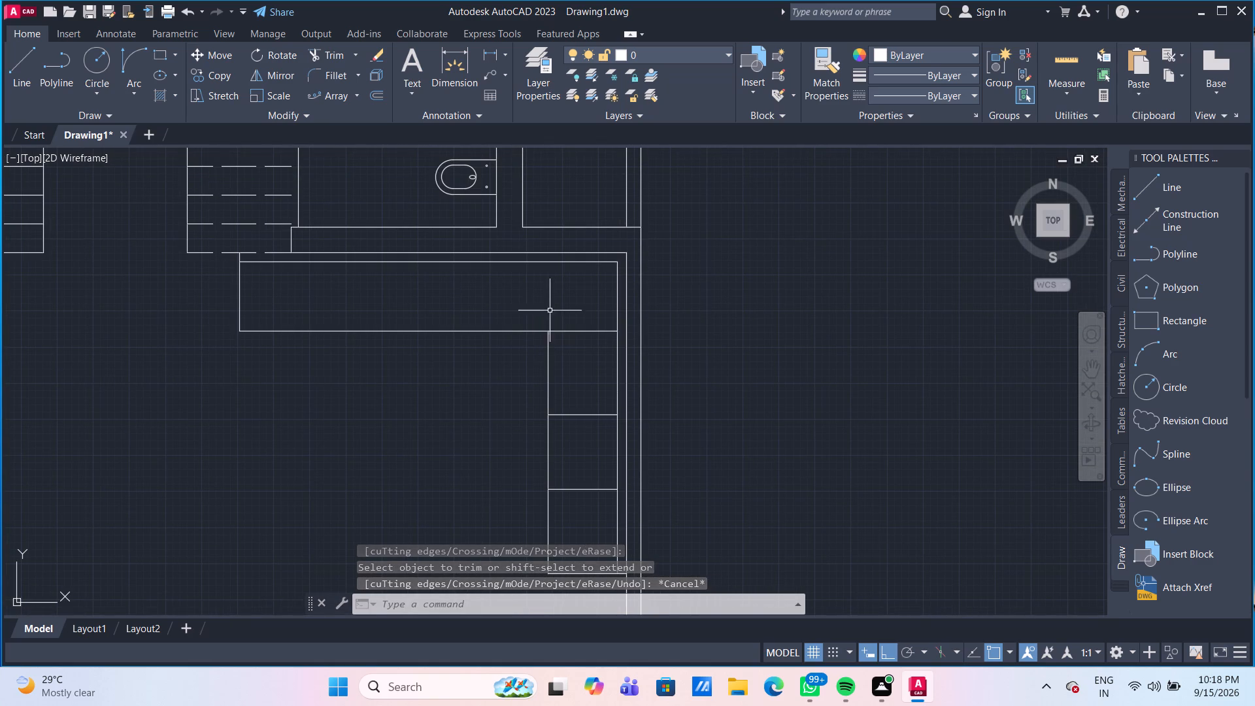
pyautogui.click(36, 68)
pyautogui.scroll(1, 540, 341)
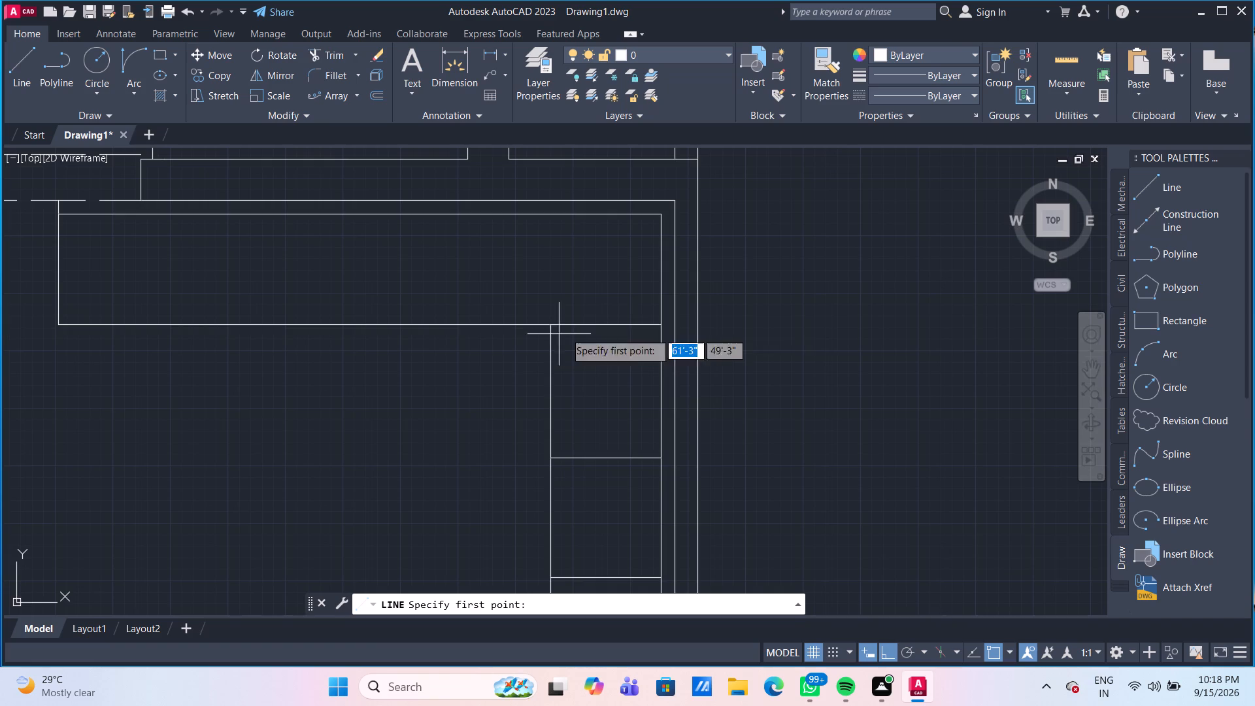
pyautogui.click(663, 327)
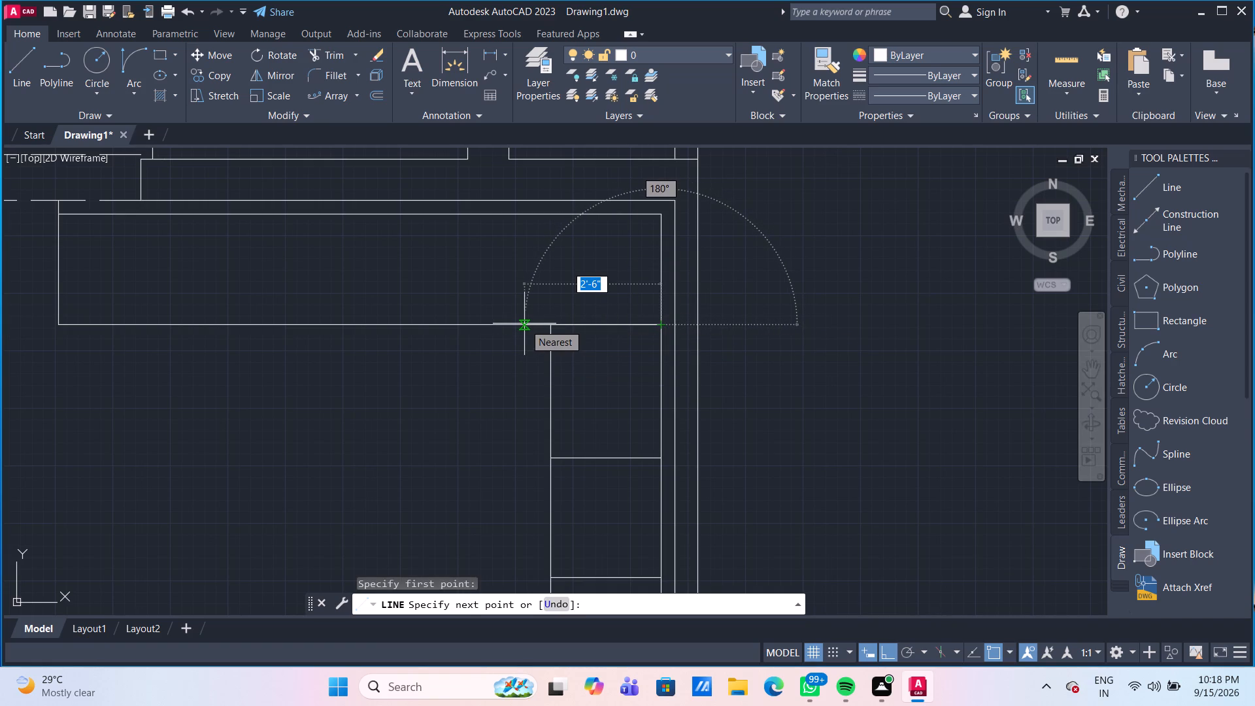
pyautogui.write("2'")
pyautogui.write('6"')
pyautogui.press('Return')
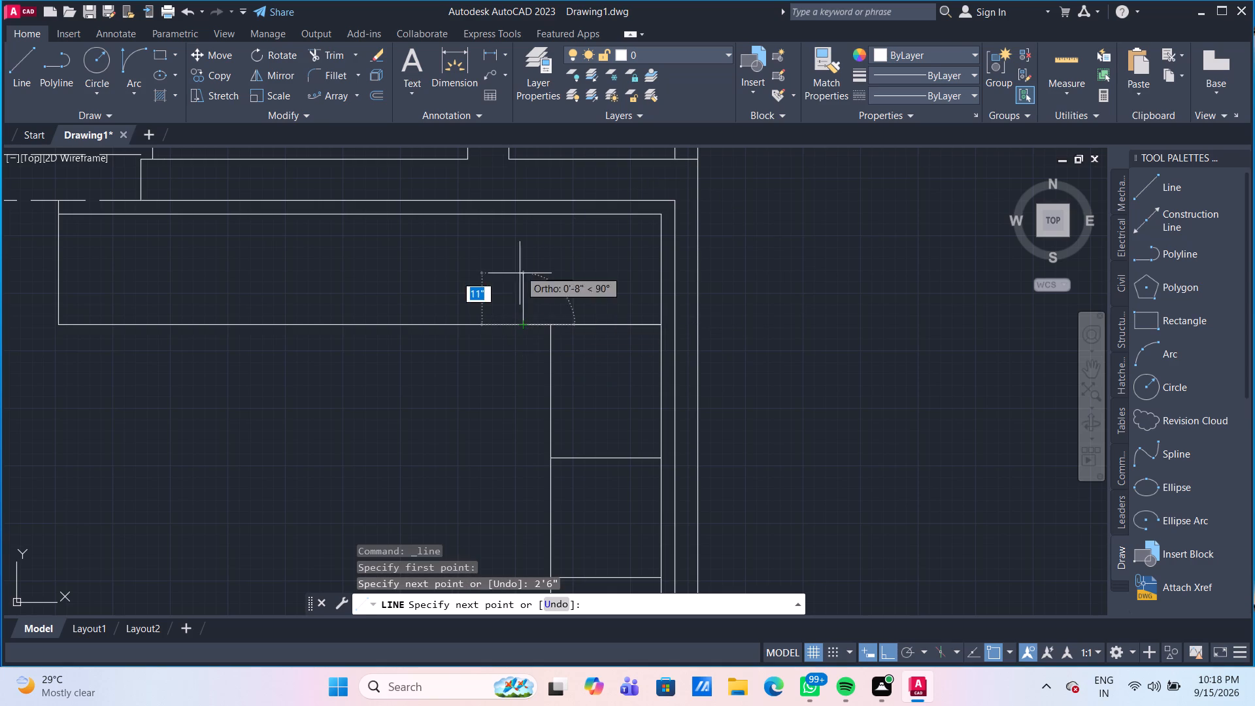
pyautogui.click(521, 215)
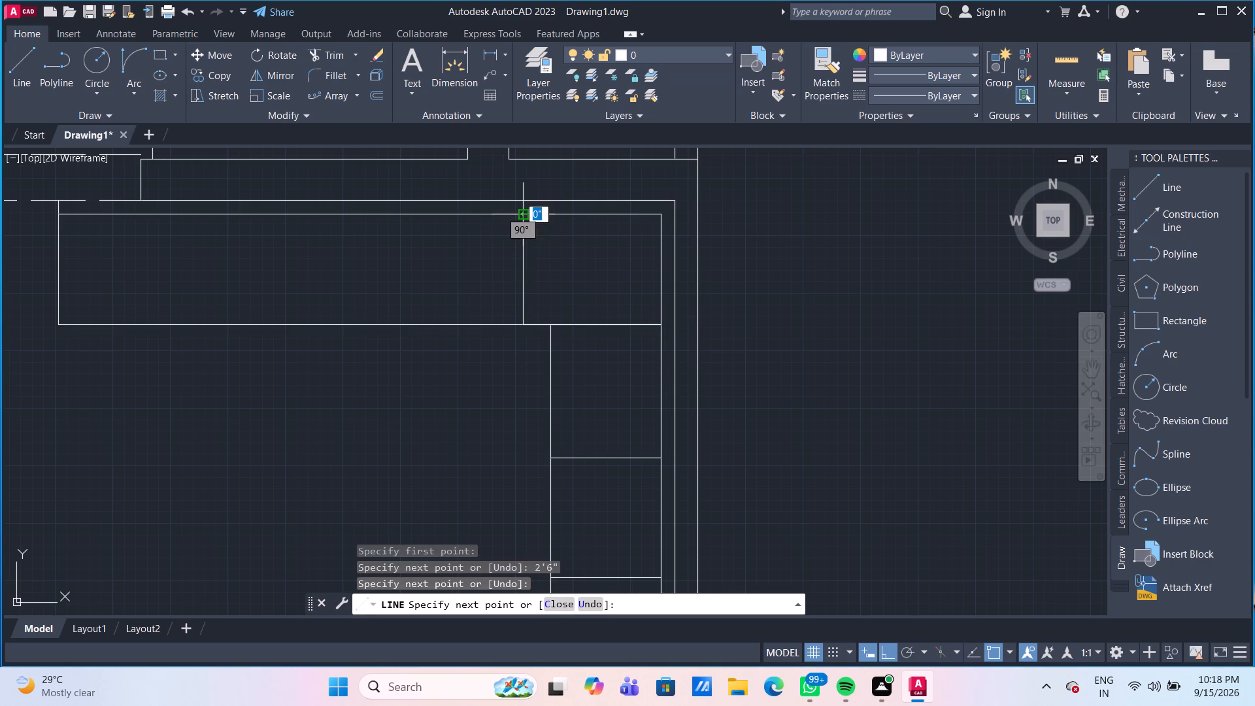
pyautogui.press('Escape')
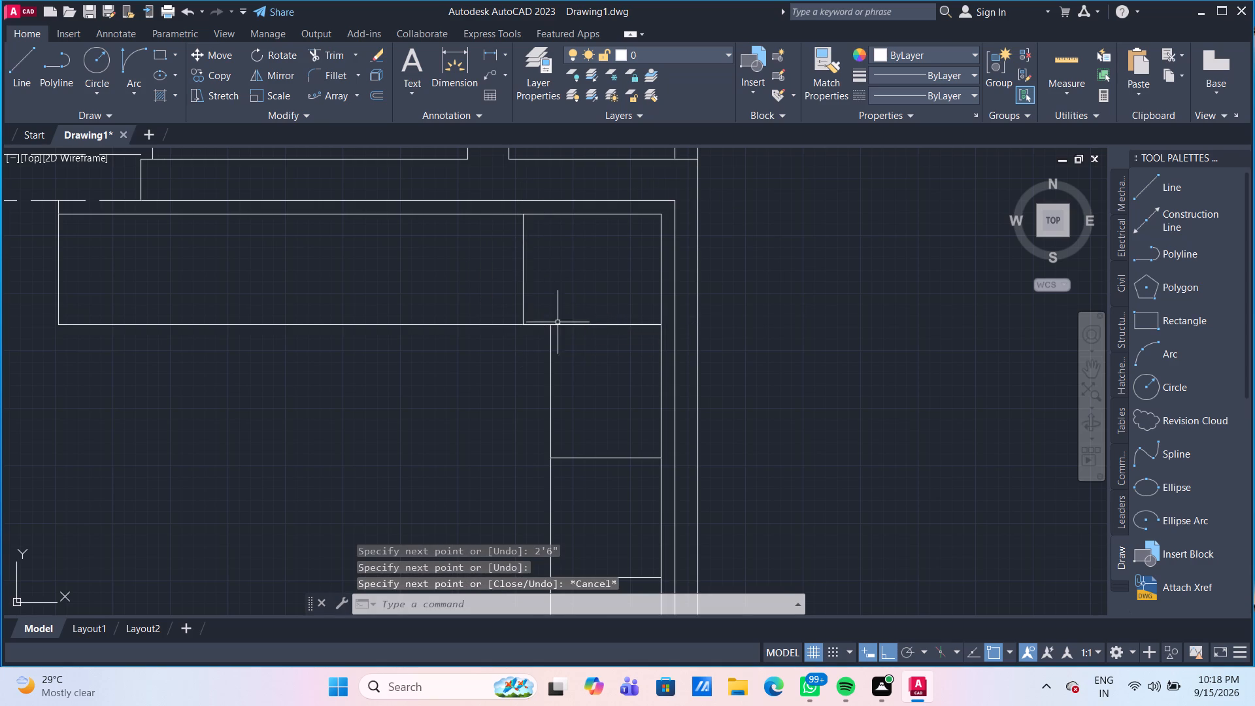
# Delete the 2'6" horizontal helper segment lying over the north arm's south edge.
pyautogui.click(537, 325)
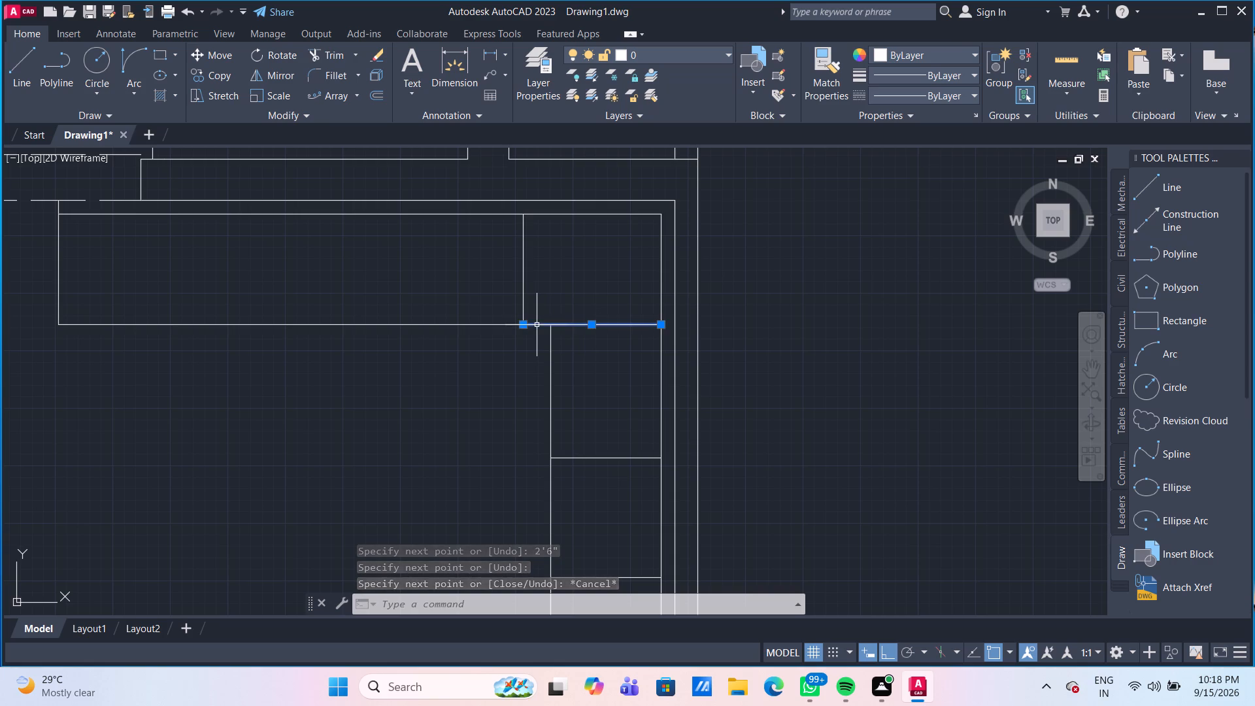
pyautogui.press('Delete')
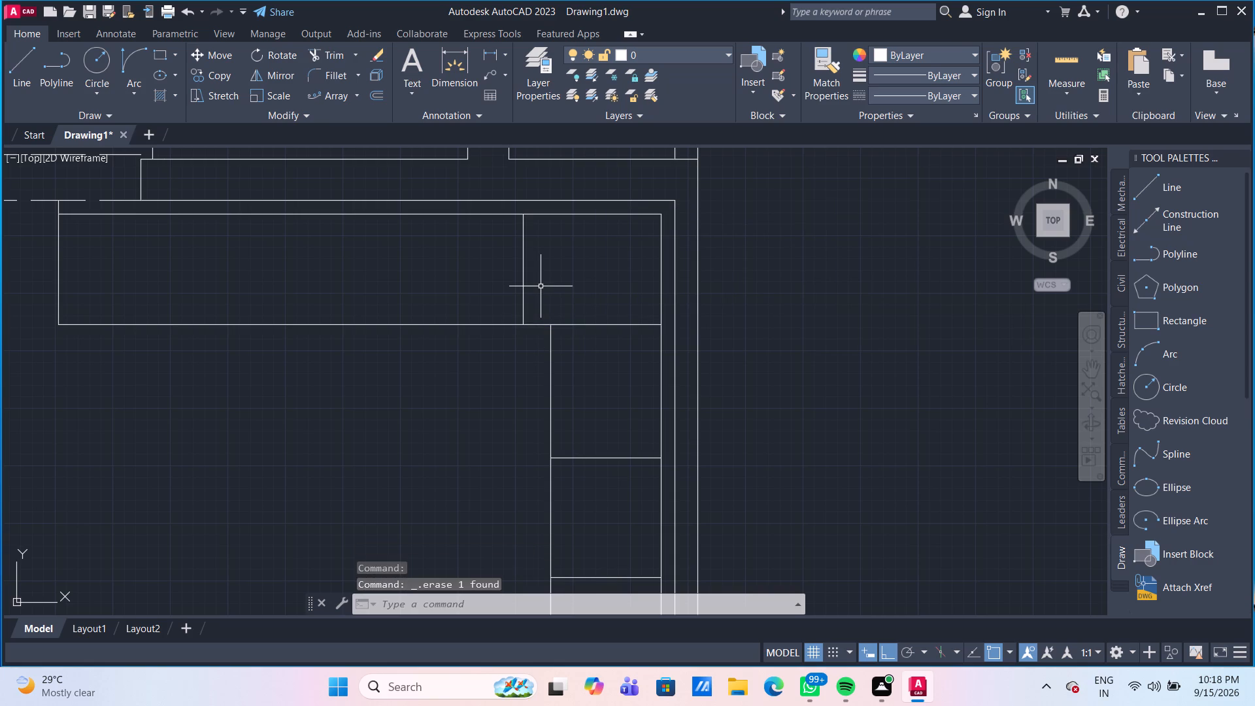
# Measure the length and width of the north arm's compartment west of the new vertical divider.
pyautogui.scroll(-1, 541, 286)
pyautogui.moveTo(544, 288); pyautogui.dragTo(566, 294, button='middle')
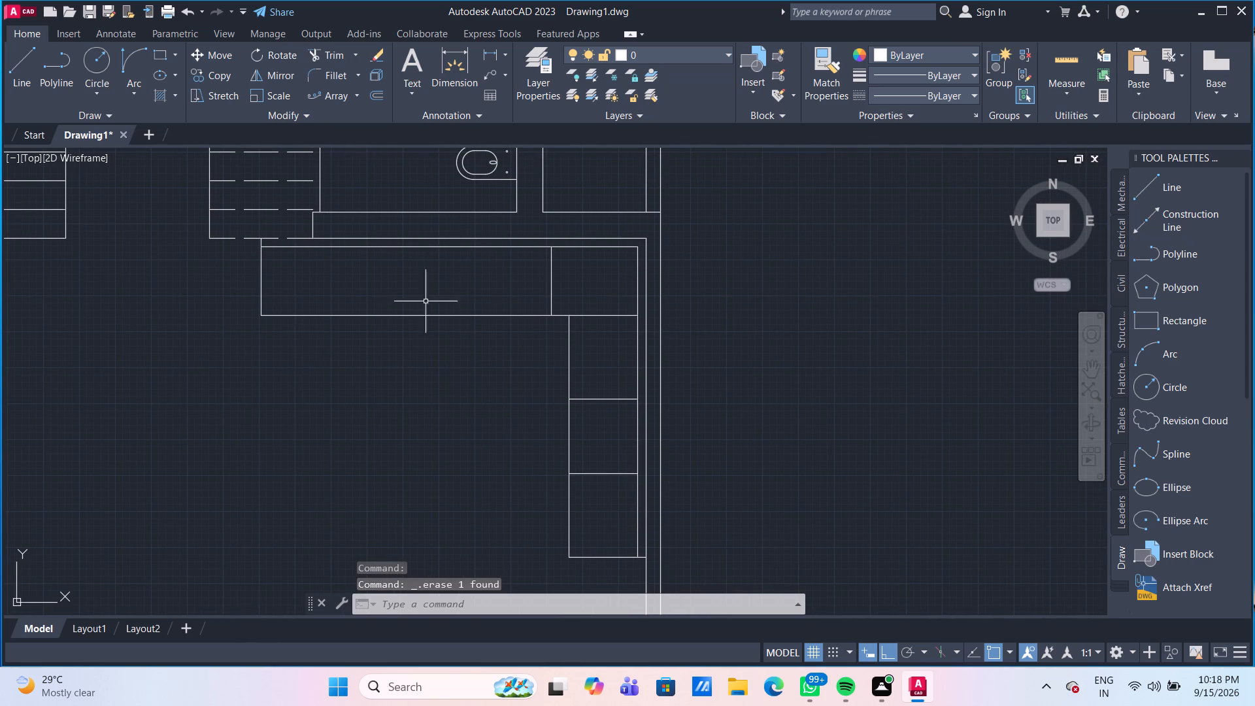
pyautogui.click(1060, 56)
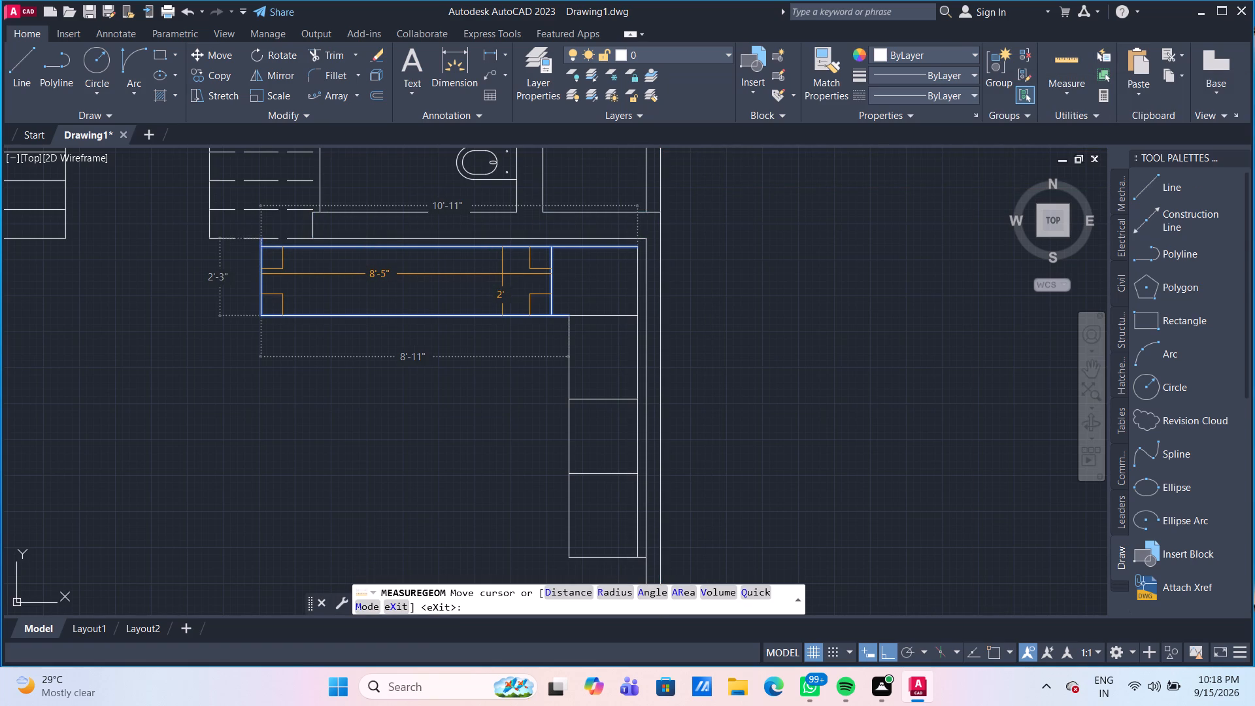
pyautogui.press('Escape')
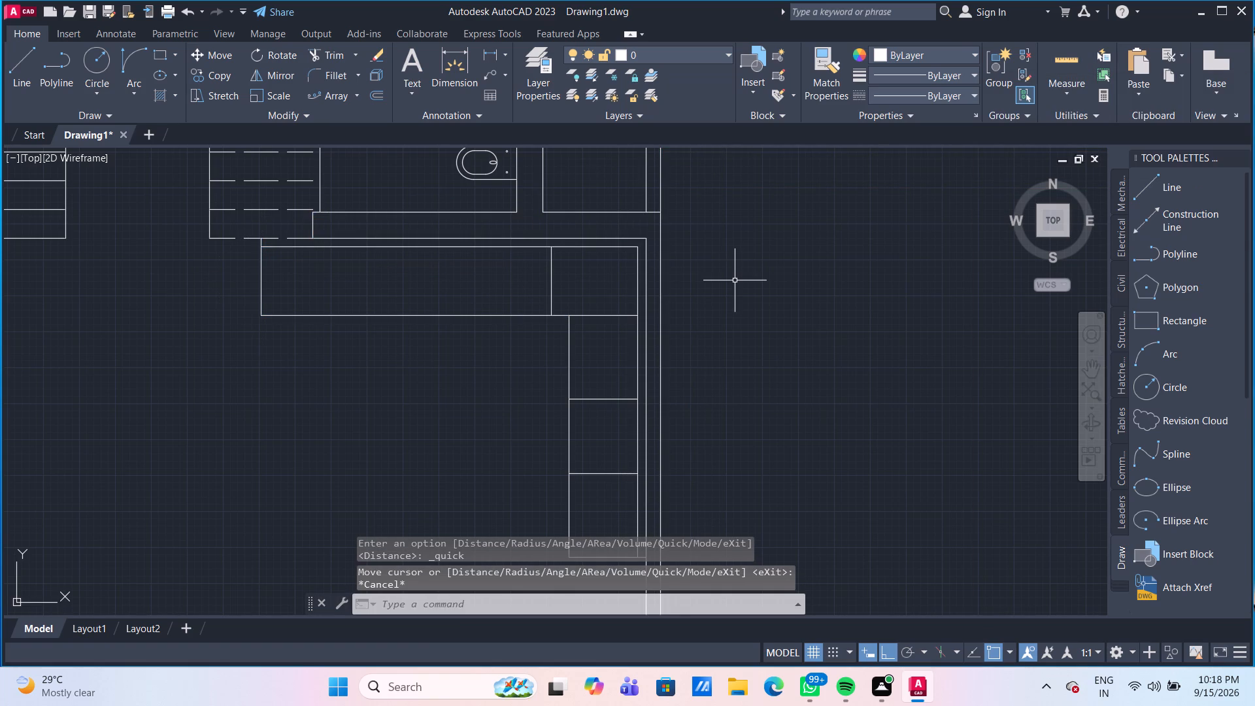
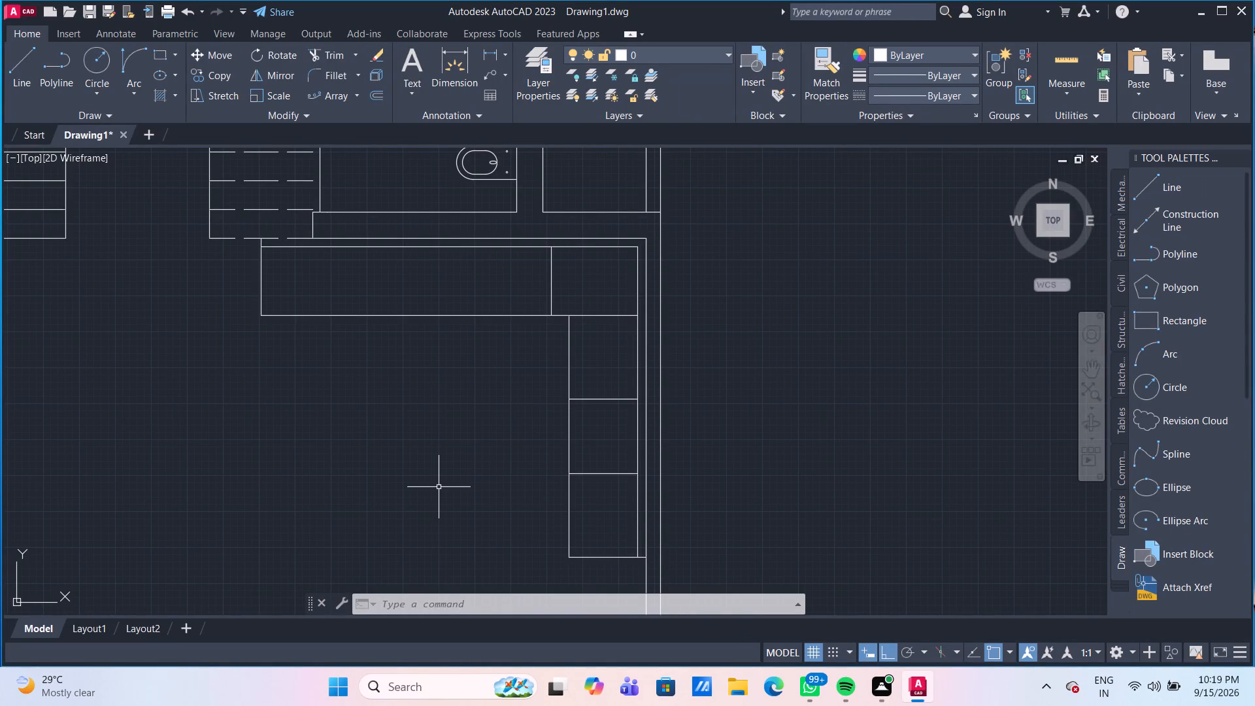
# Offset the north arm's vertical divider westward three times in succession, each at a distance of 2'1.25".
pyautogui.press('o')
pyautogui.press('Return')
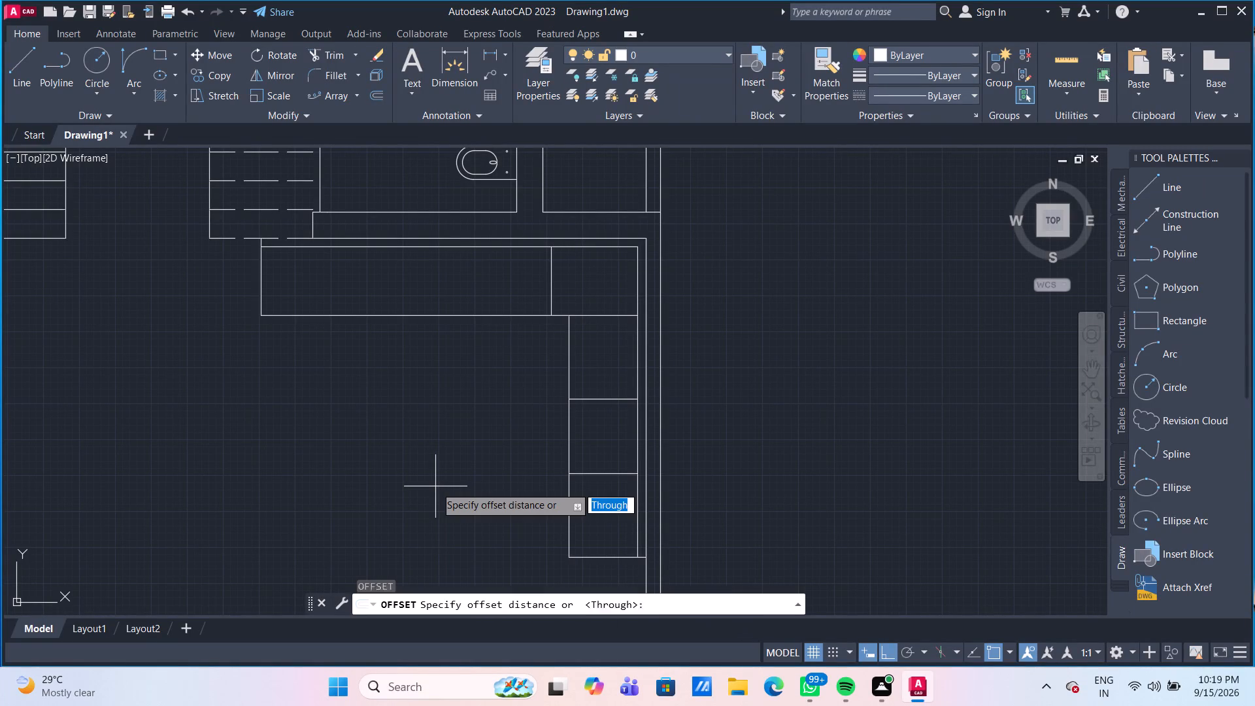
pyautogui.press('Return')
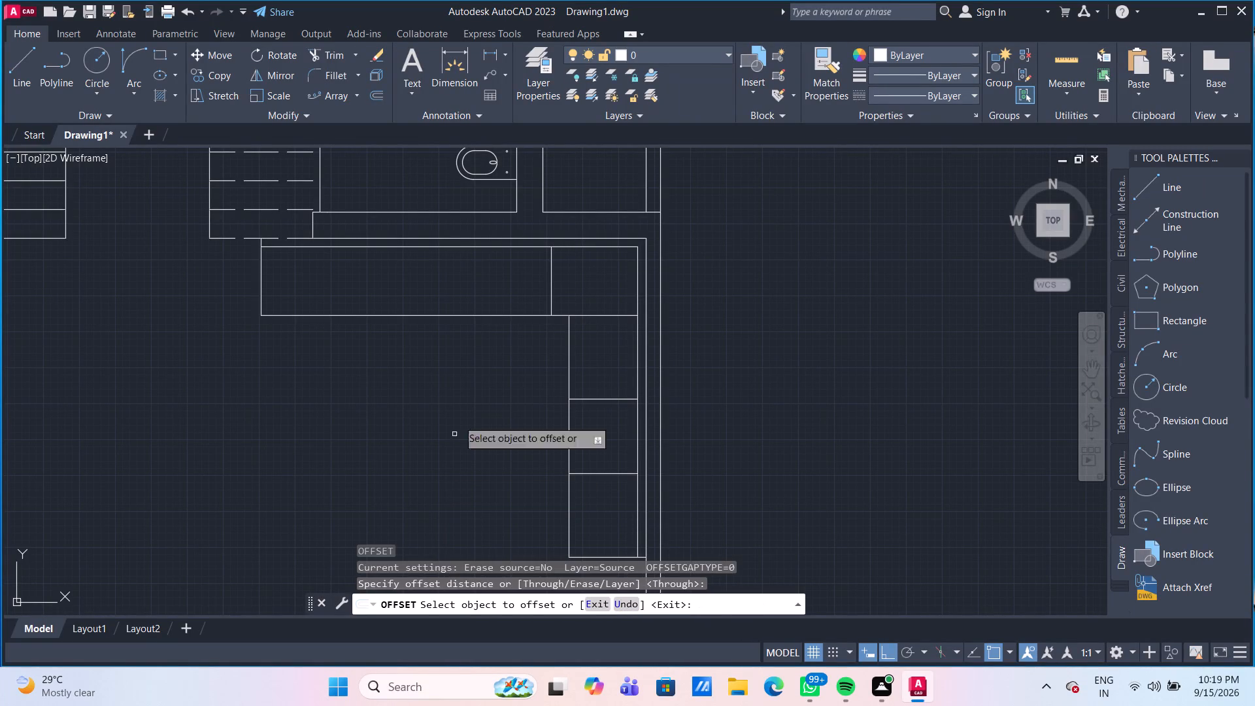
pyautogui.click(552, 291)
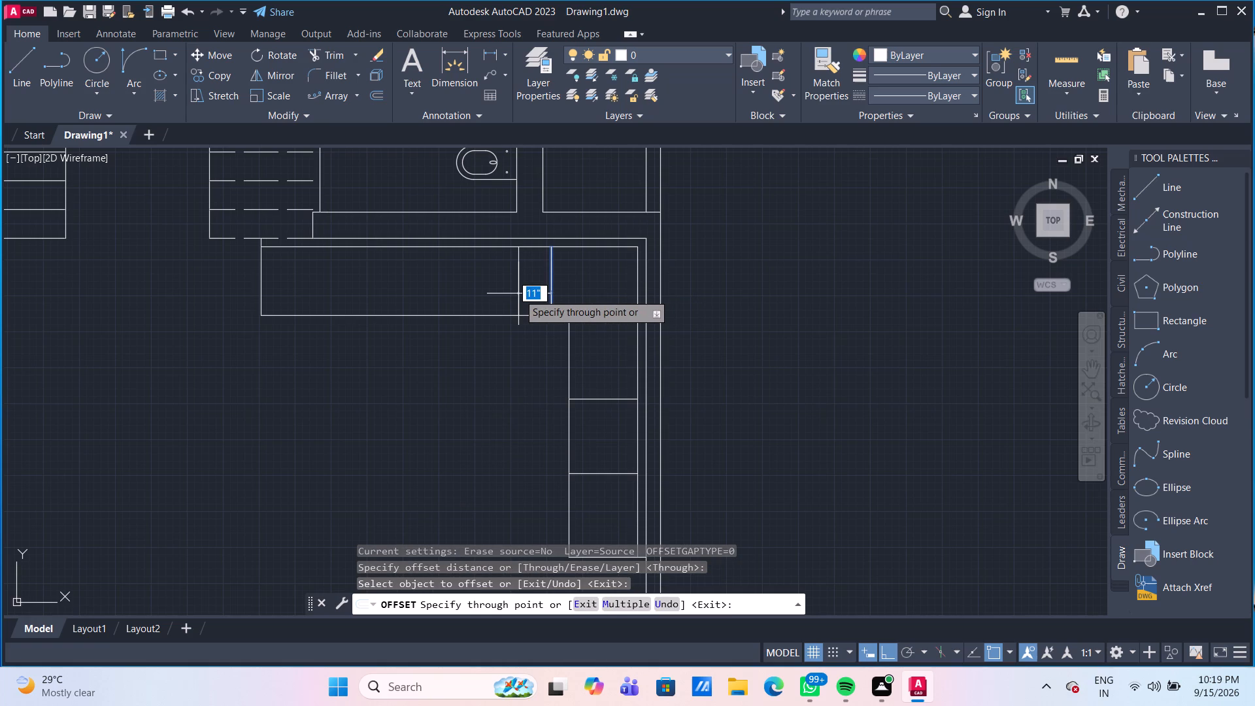
pyautogui.write("2'1")
pyautogui.write('.25"')
pyautogui.press('Return')
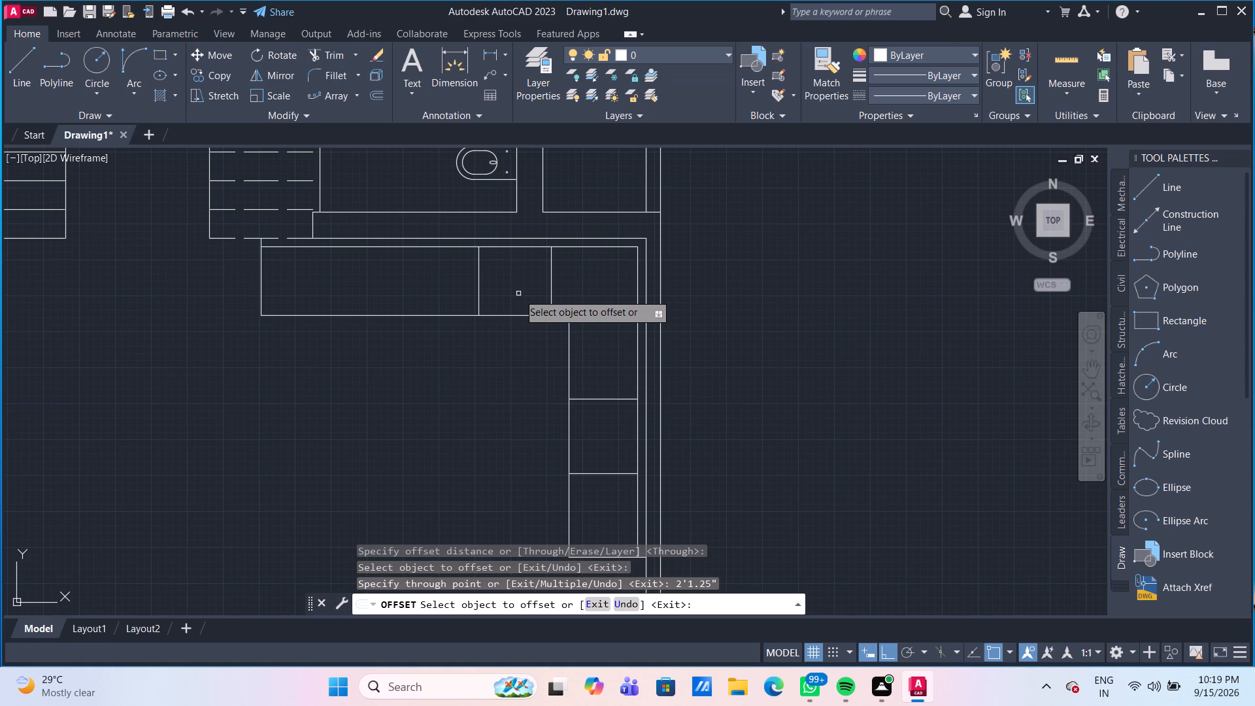
pyautogui.click(479, 284)
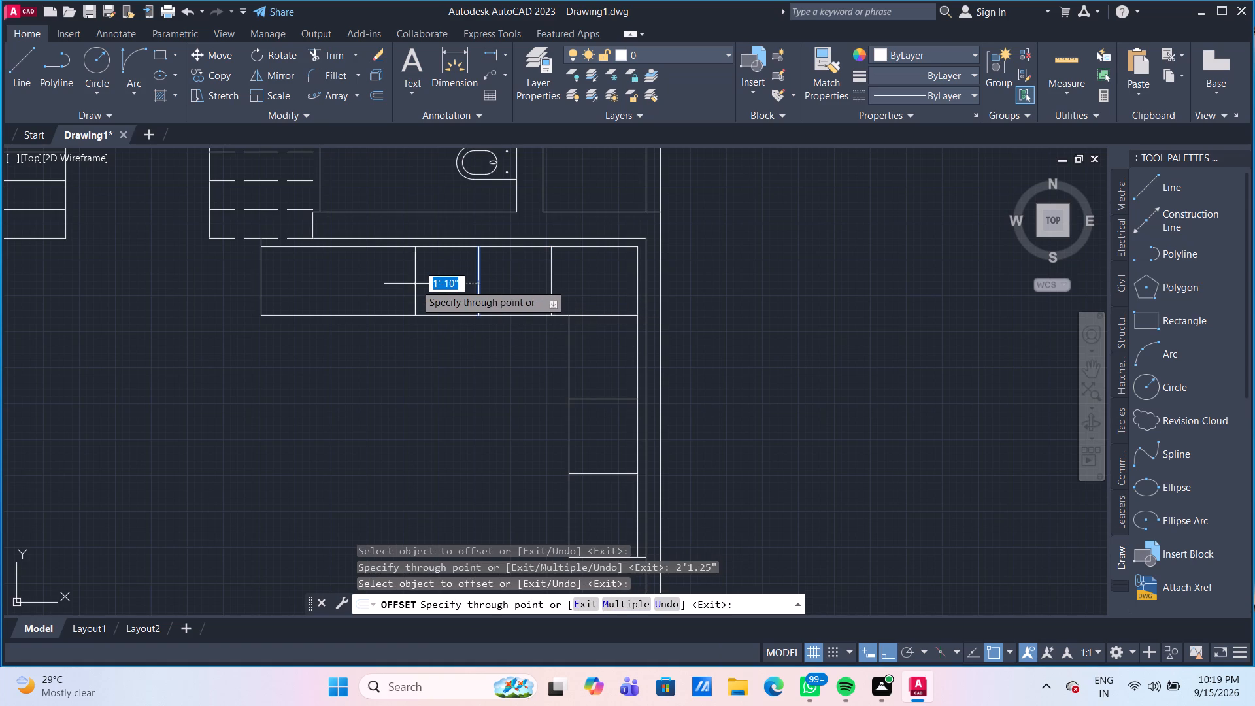
pyautogui.write('2\'1.25"')
pyautogui.press('Return')
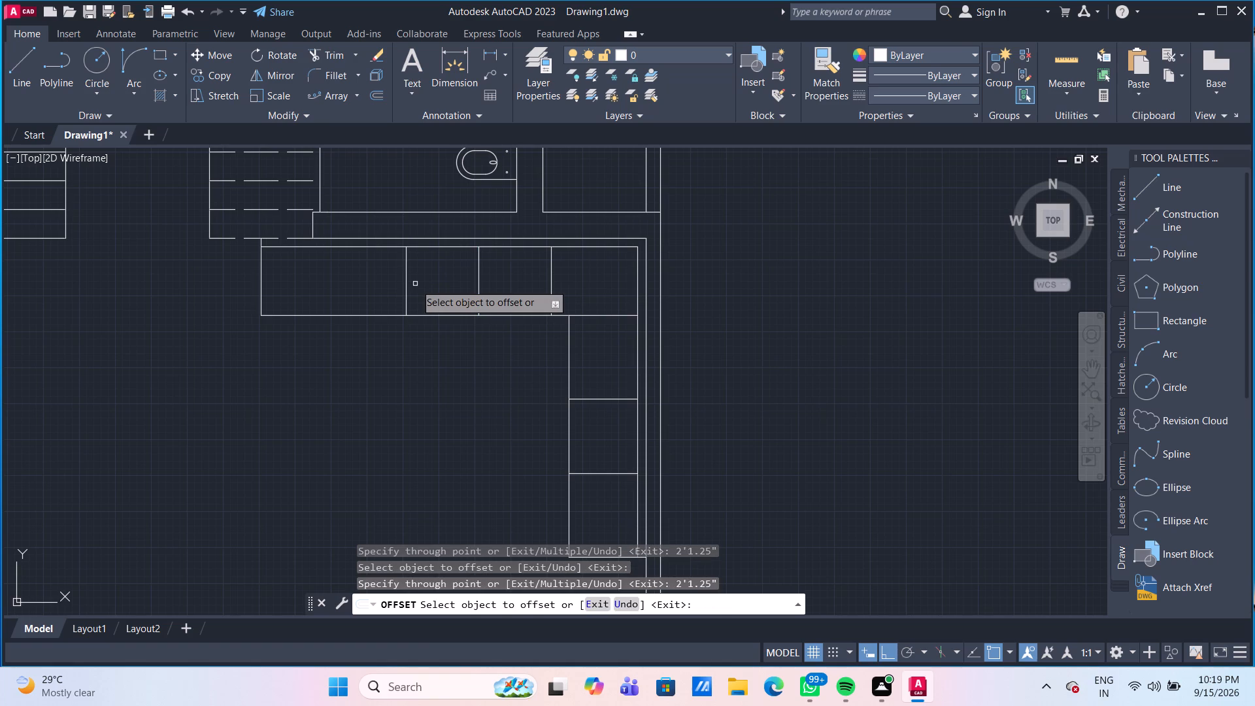
pyautogui.moveTo(406, 284); pyautogui.dragTo(395, 283)
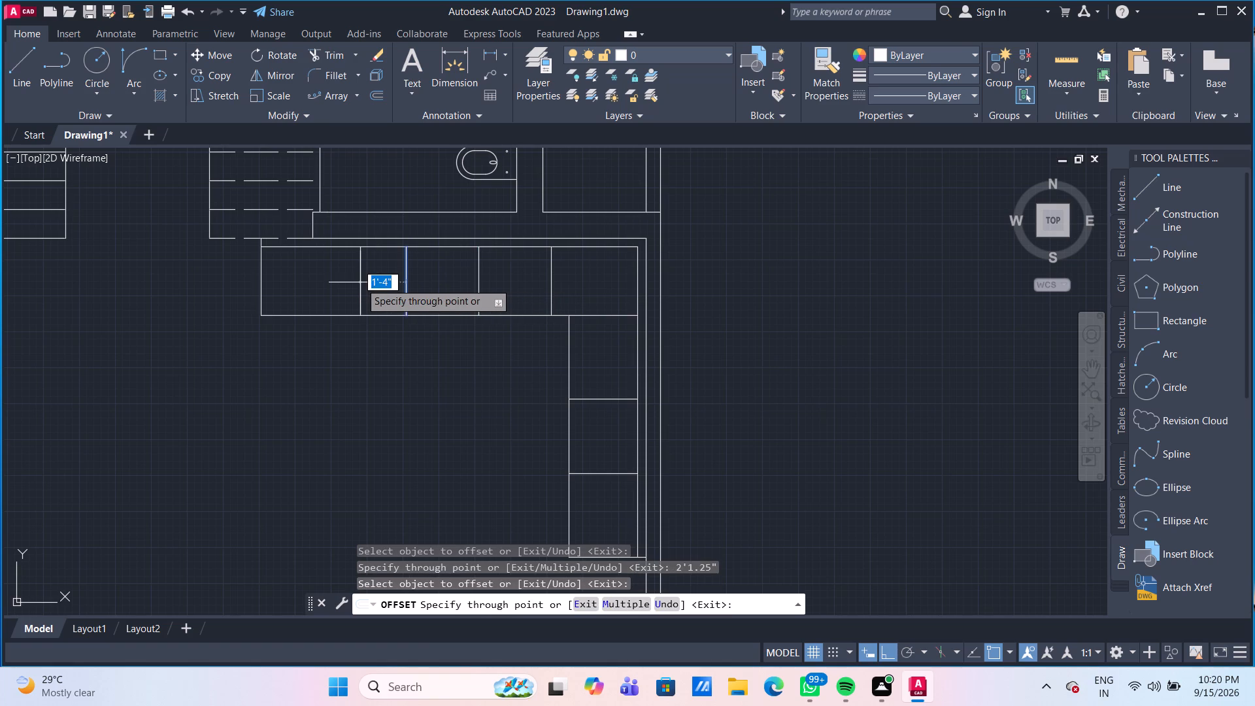
pyautogui.write("2'1")
pyautogui.write('.25"')
pyautogui.press('Return')
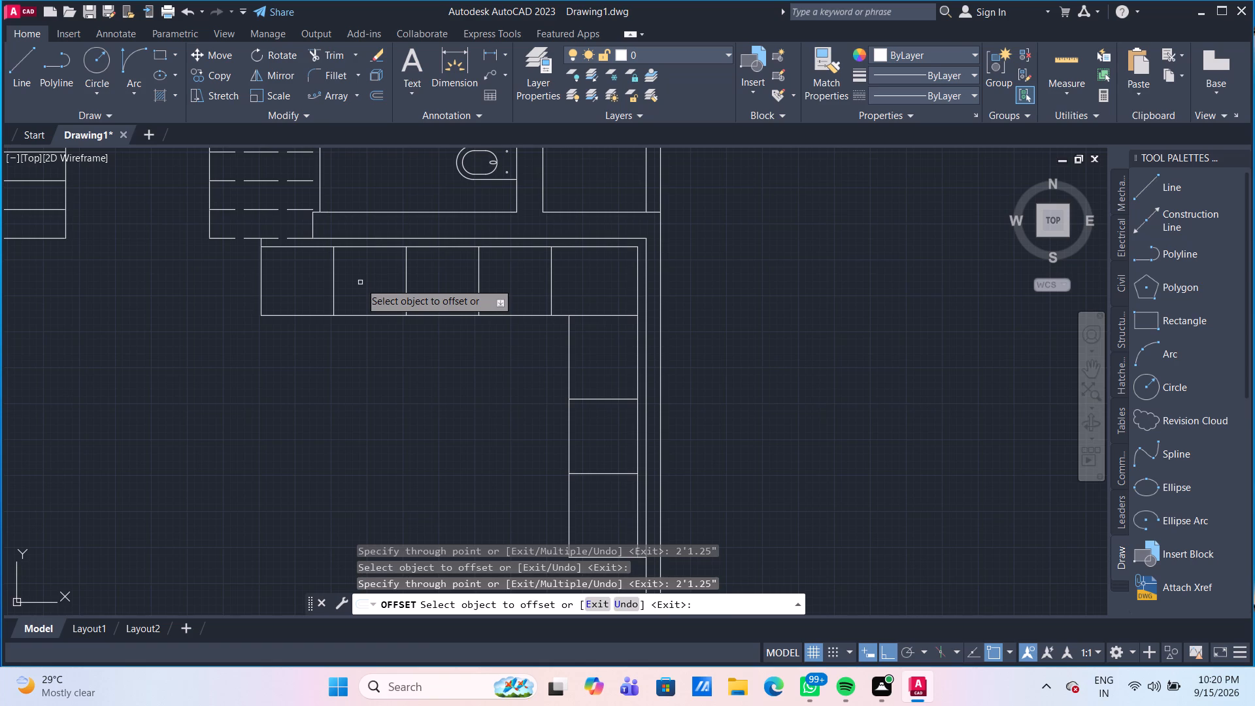
pyautogui.press('Escape')
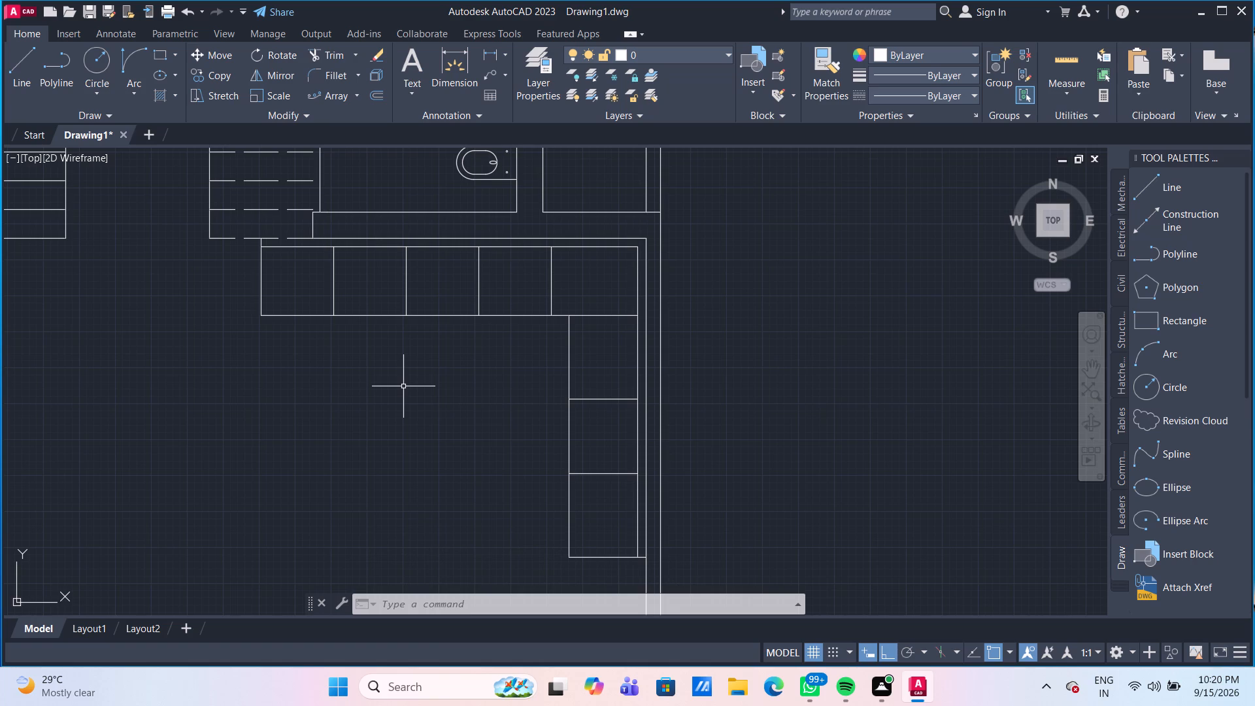
# Draw an 8' by 5' rectangle in the open area enclosed by the L-shaped outline, south of the north arm.
pyautogui.click(159, 54)
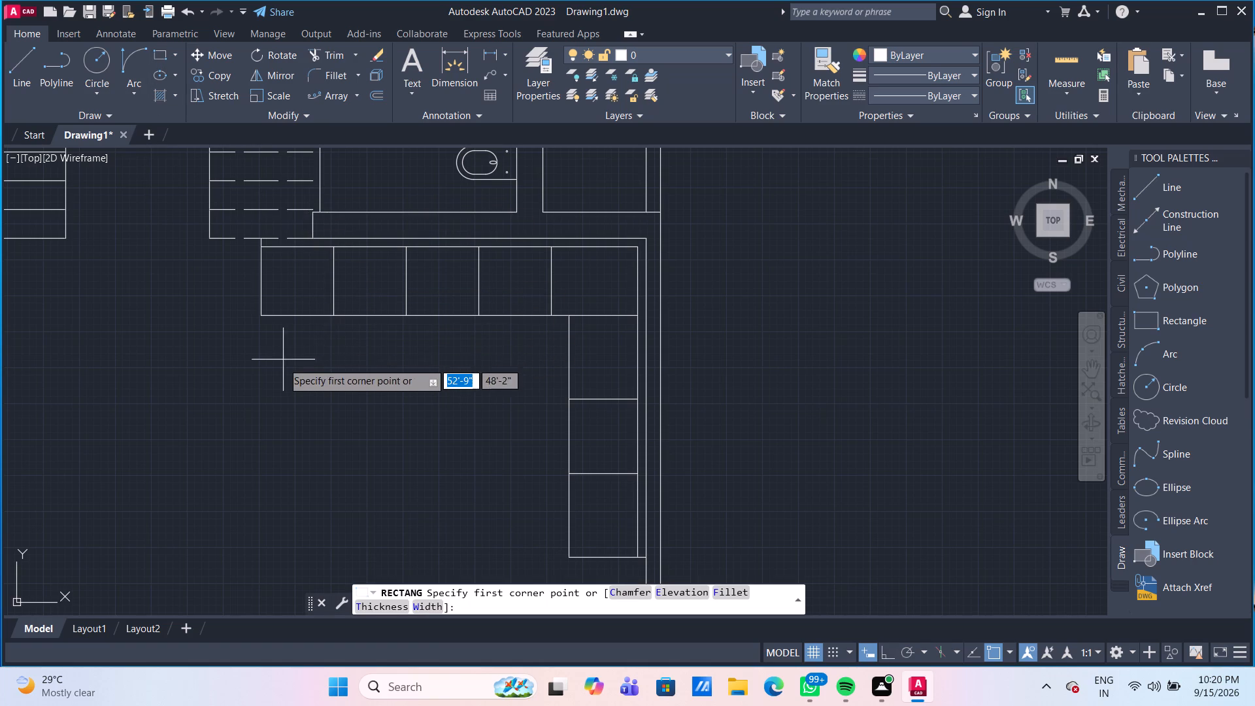
pyautogui.click(241, 348)
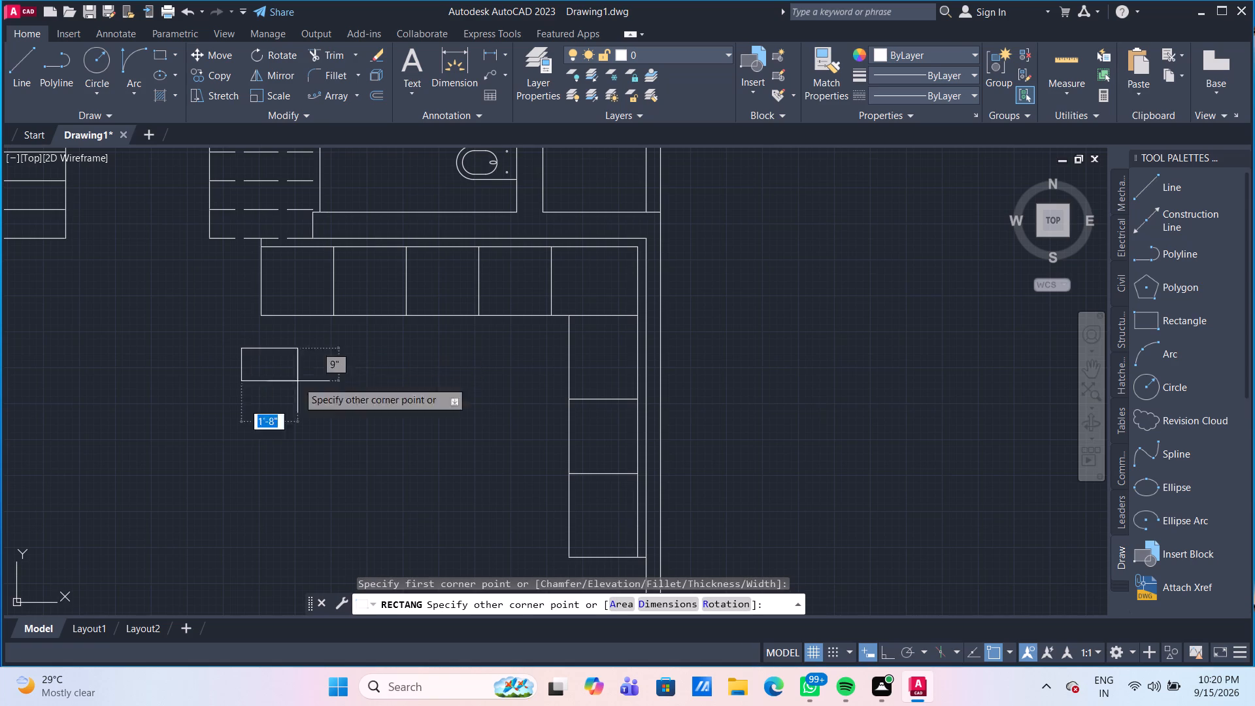
pyautogui.moveTo(512, 520); pyautogui.dragTo(480, 428, button='middle')
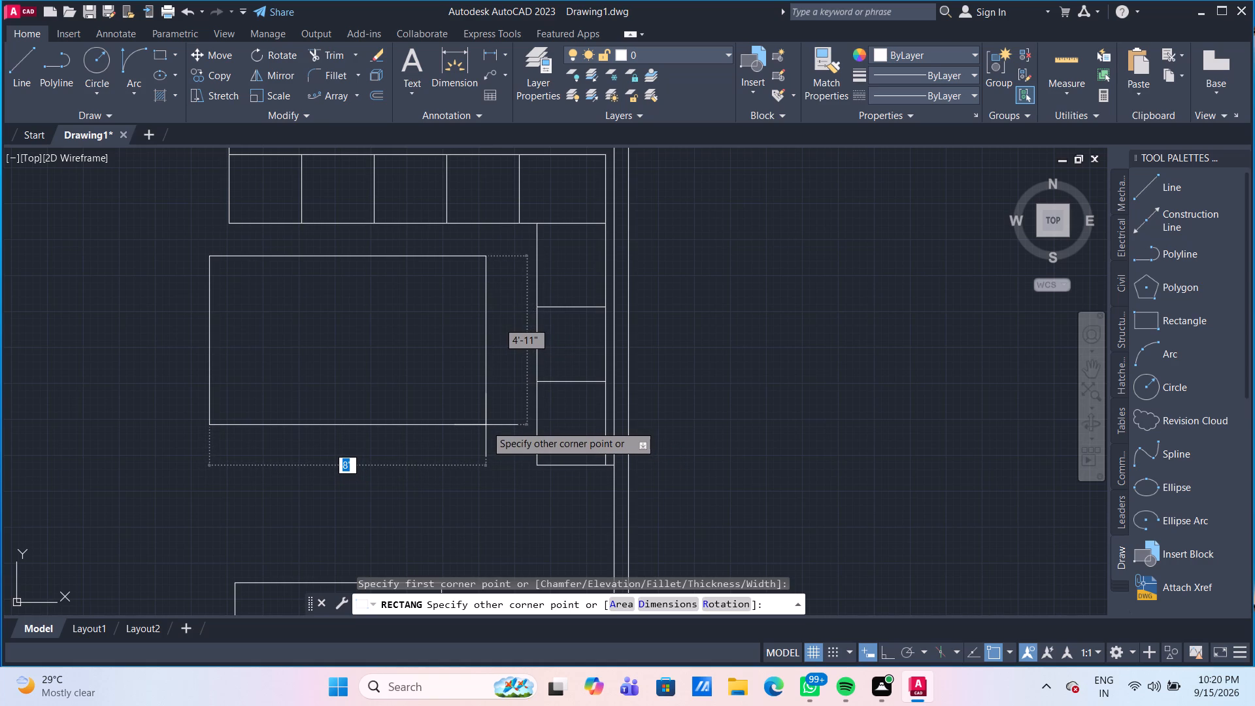
pyautogui.write("8'")
pyautogui.press('Tab')
pyautogui.write("5'")
pyautogui.press('Return')
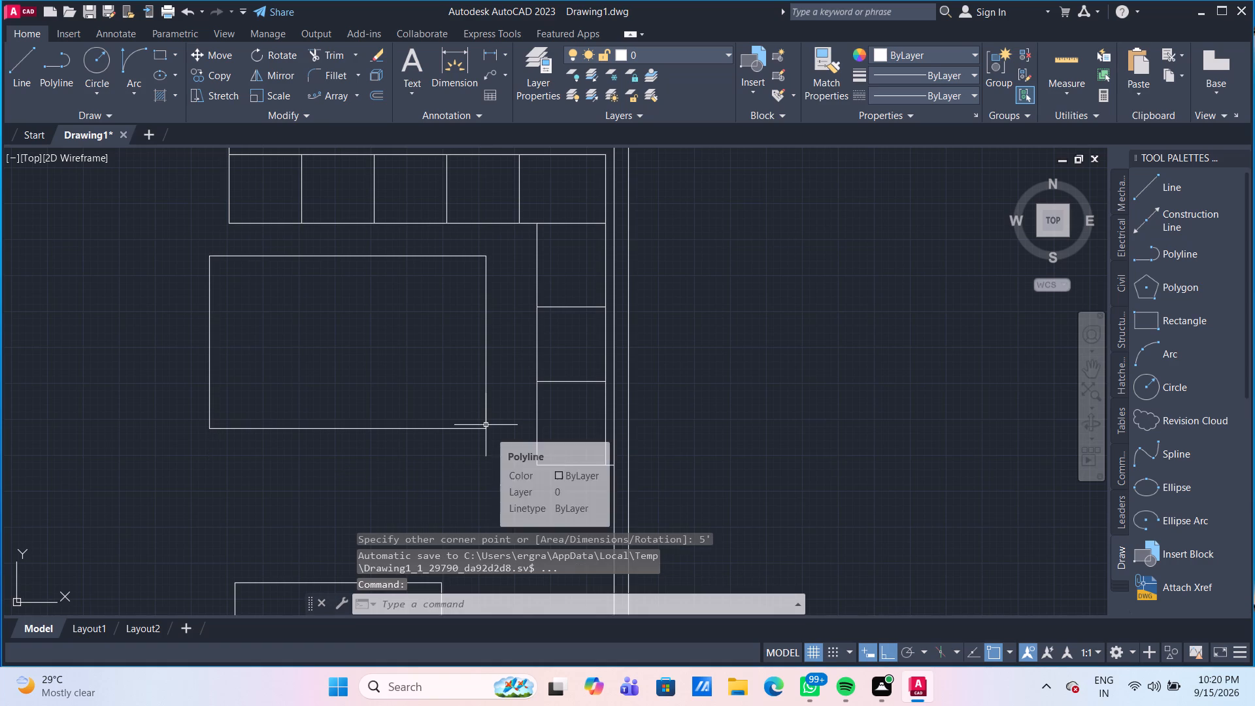
# Turn off Ortho and move the 8' by 5' rectangle slightly east, toward the L-shape's east arm.
pyautogui.click(495, 301)
pyautogui.click(465, 243)
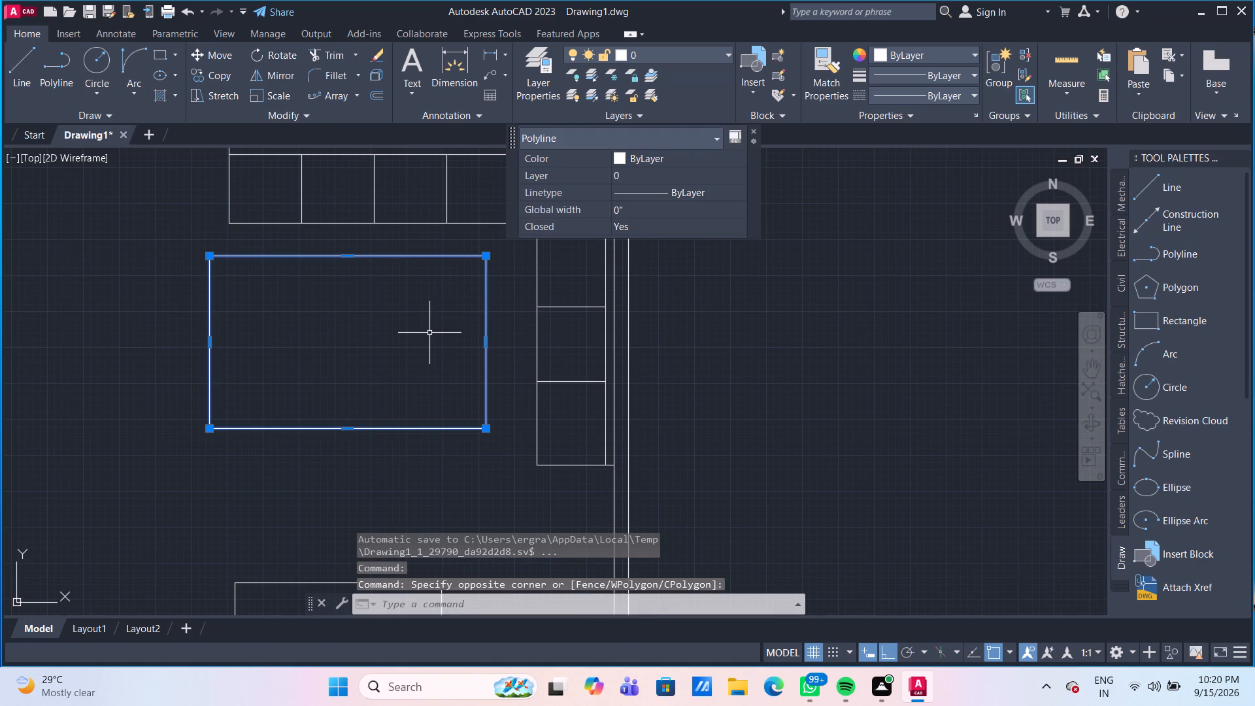
pyautogui.press('m')
pyautogui.press('Return')
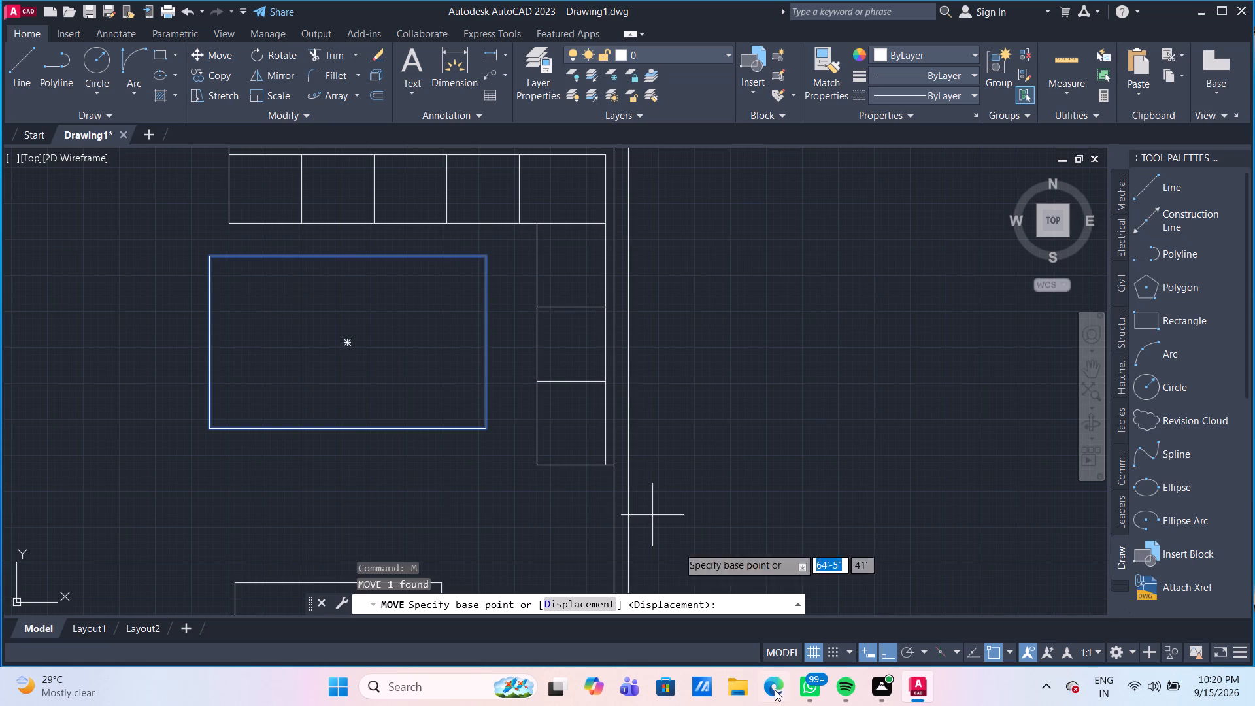
pyautogui.click(894, 652)
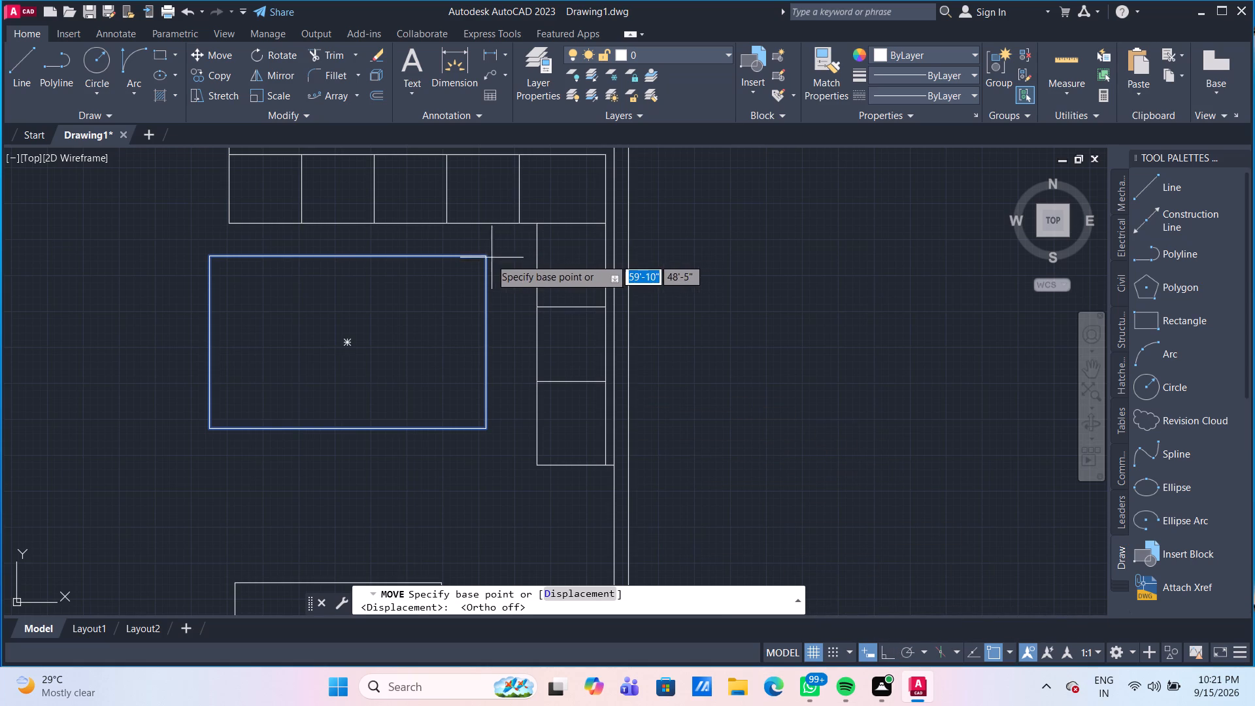
pyautogui.click(488, 258)
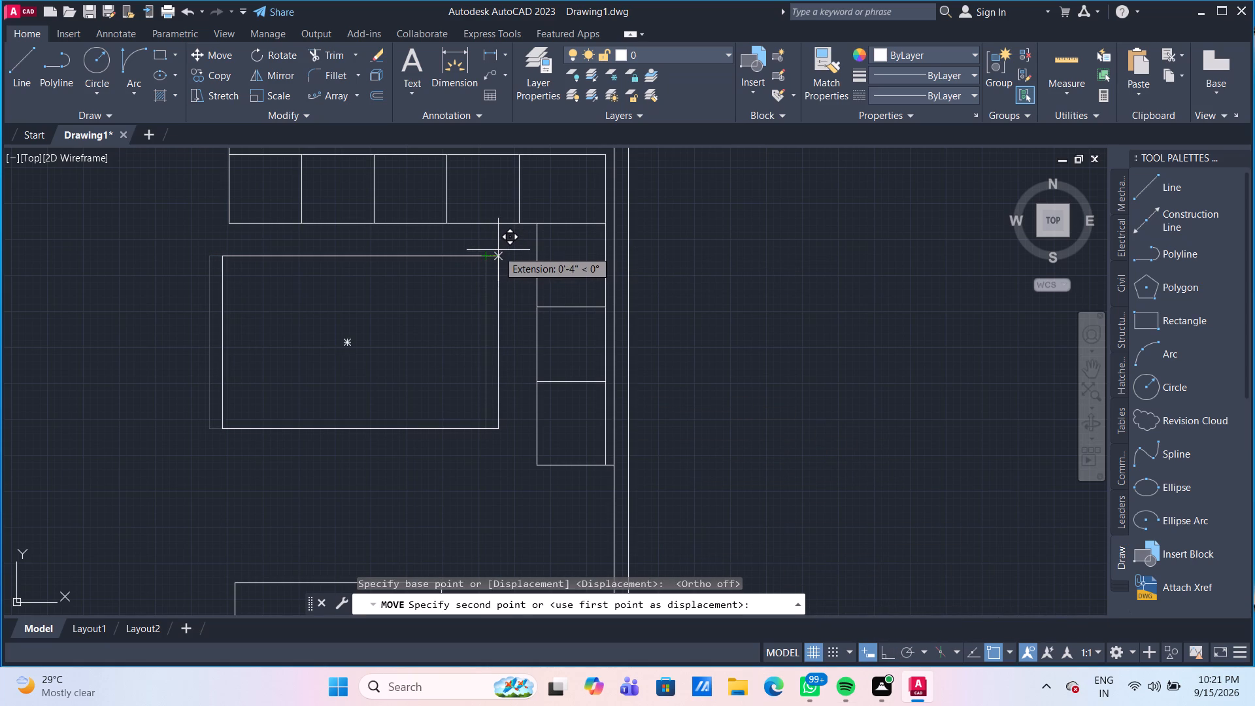
pyautogui.click(501, 249)
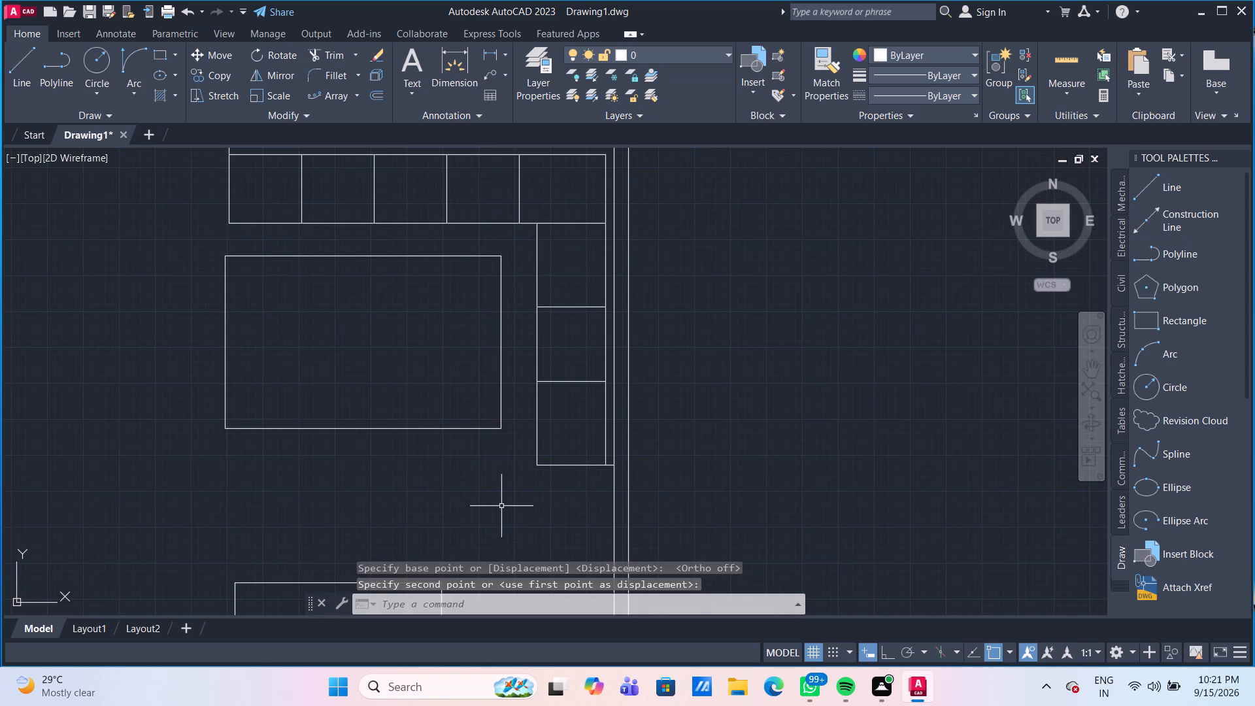
# Draw a circle with a 2' radius at the centre of the rectangle.
pyautogui.scroll(-2, 501, 513)
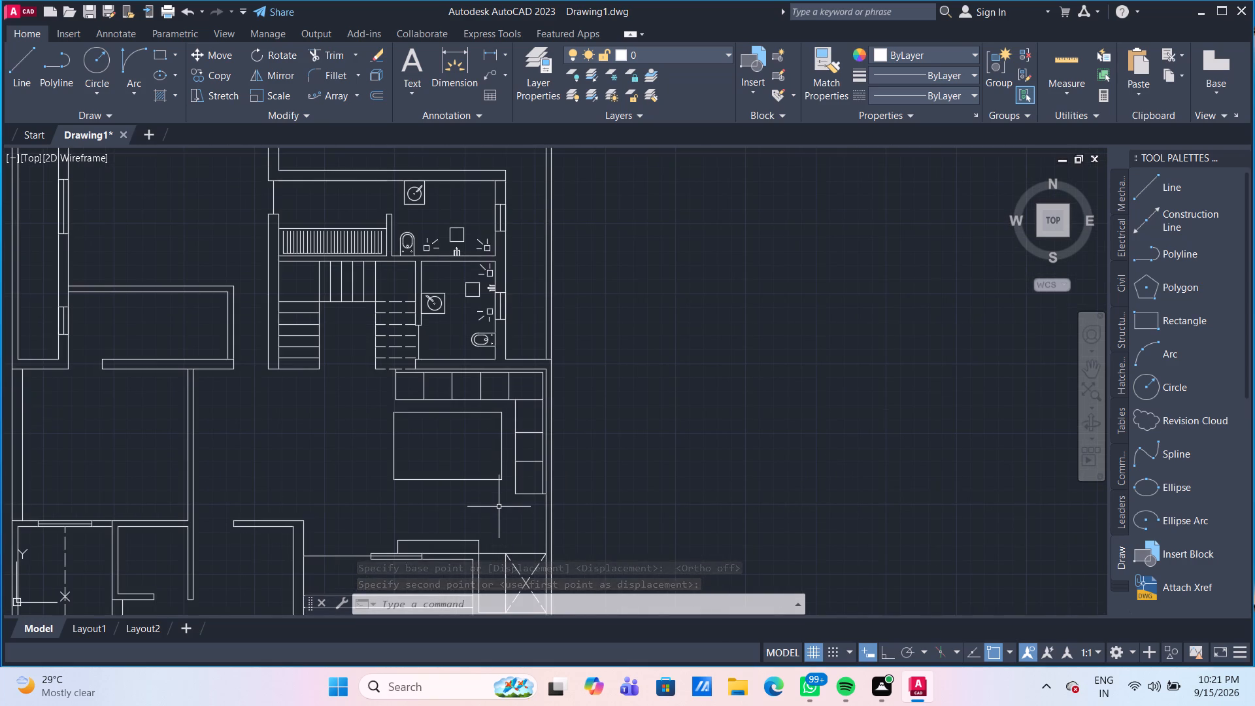
pyautogui.scroll(2, 469, 462)
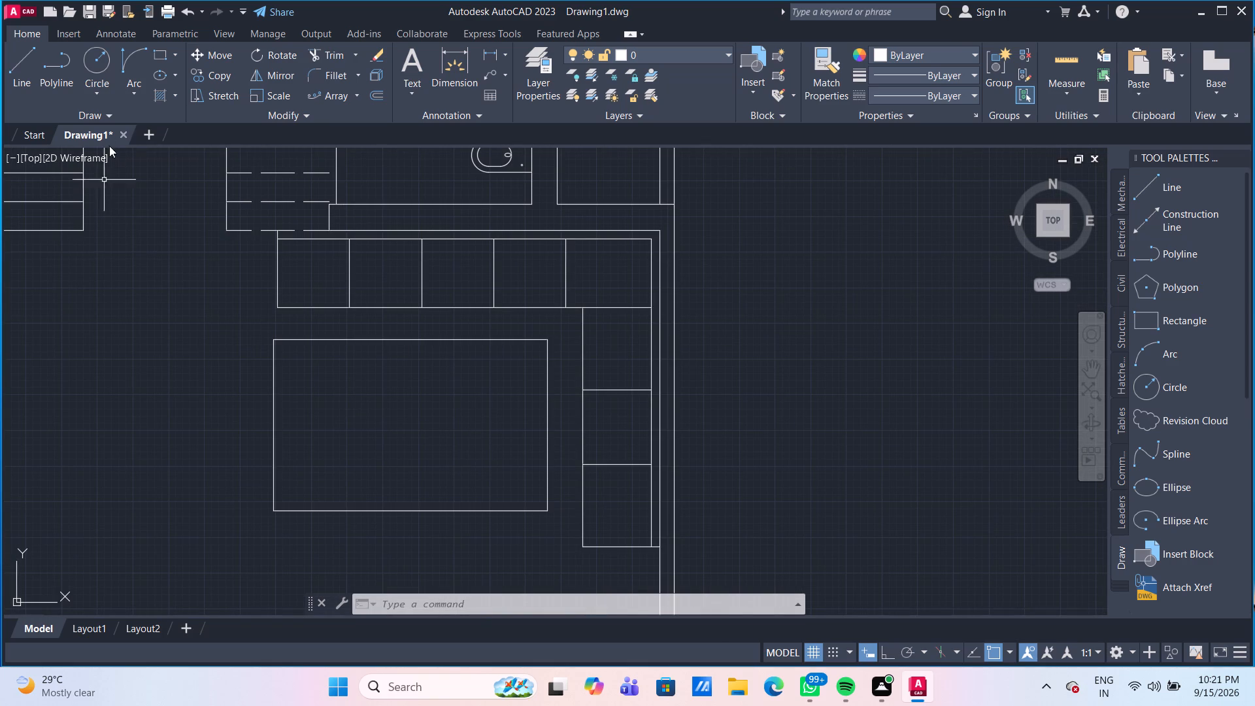
pyautogui.click(104, 61)
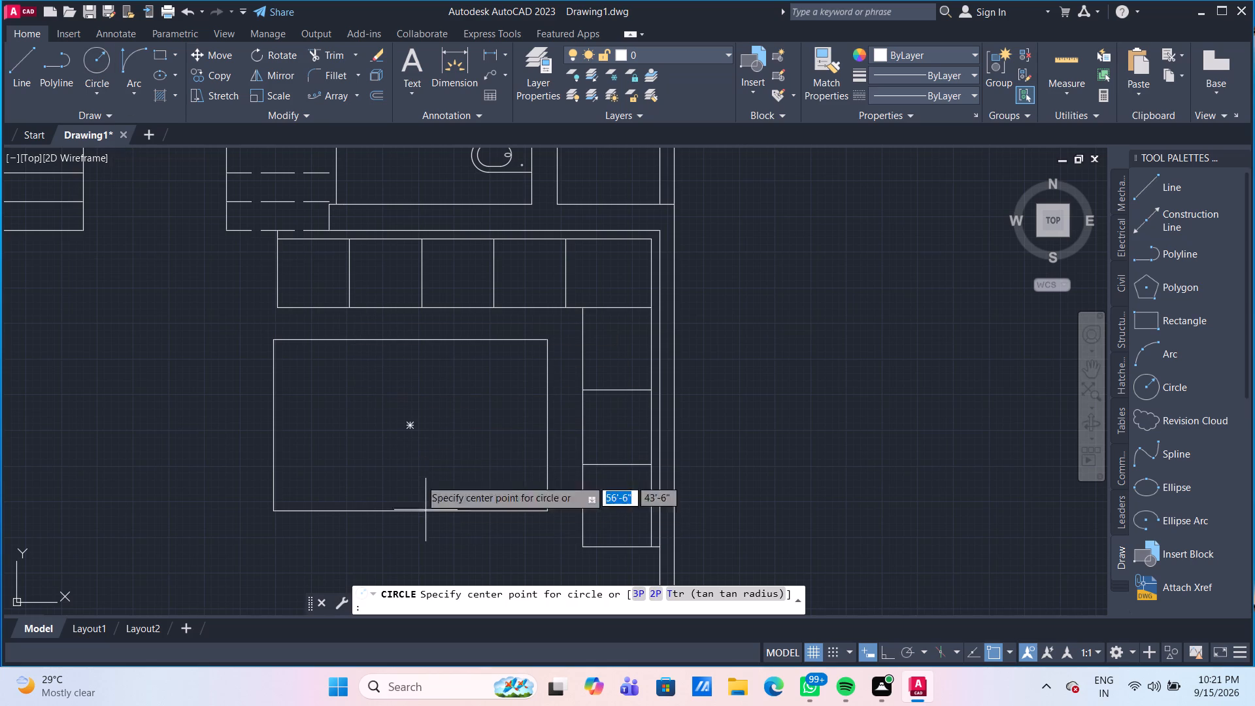
pyautogui.click(409, 422)
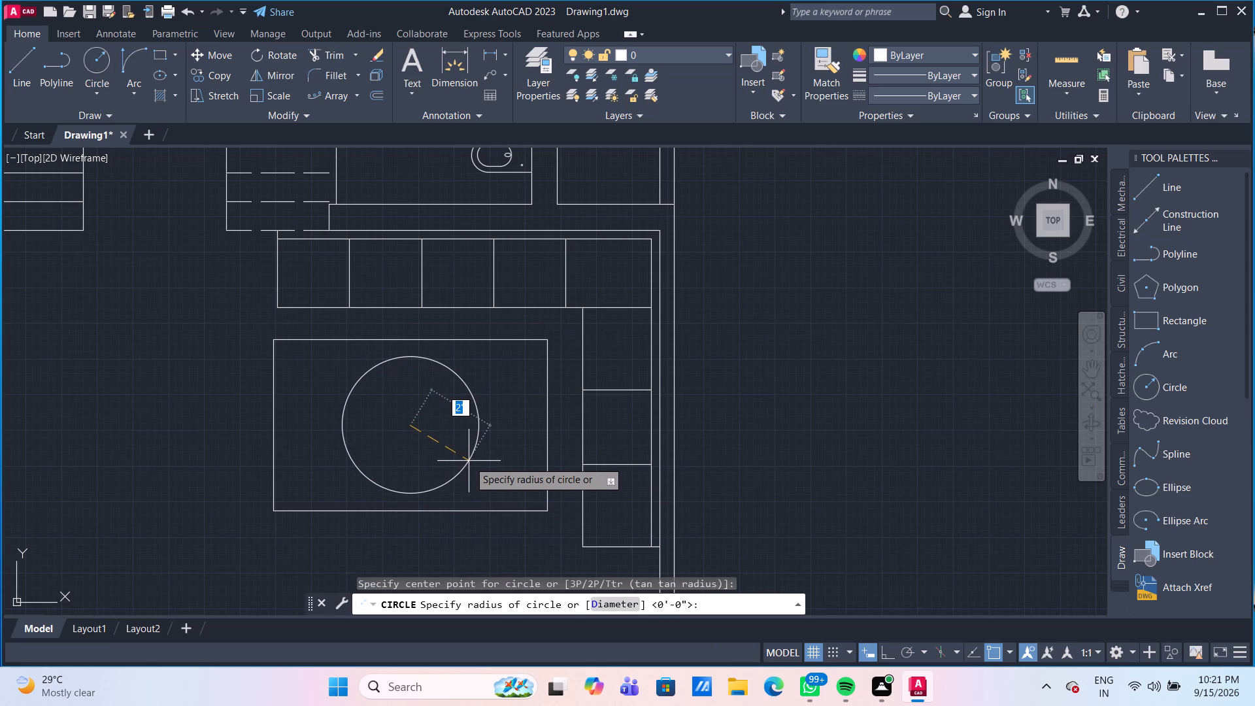
pyautogui.write("2'")
pyautogui.press('Return')
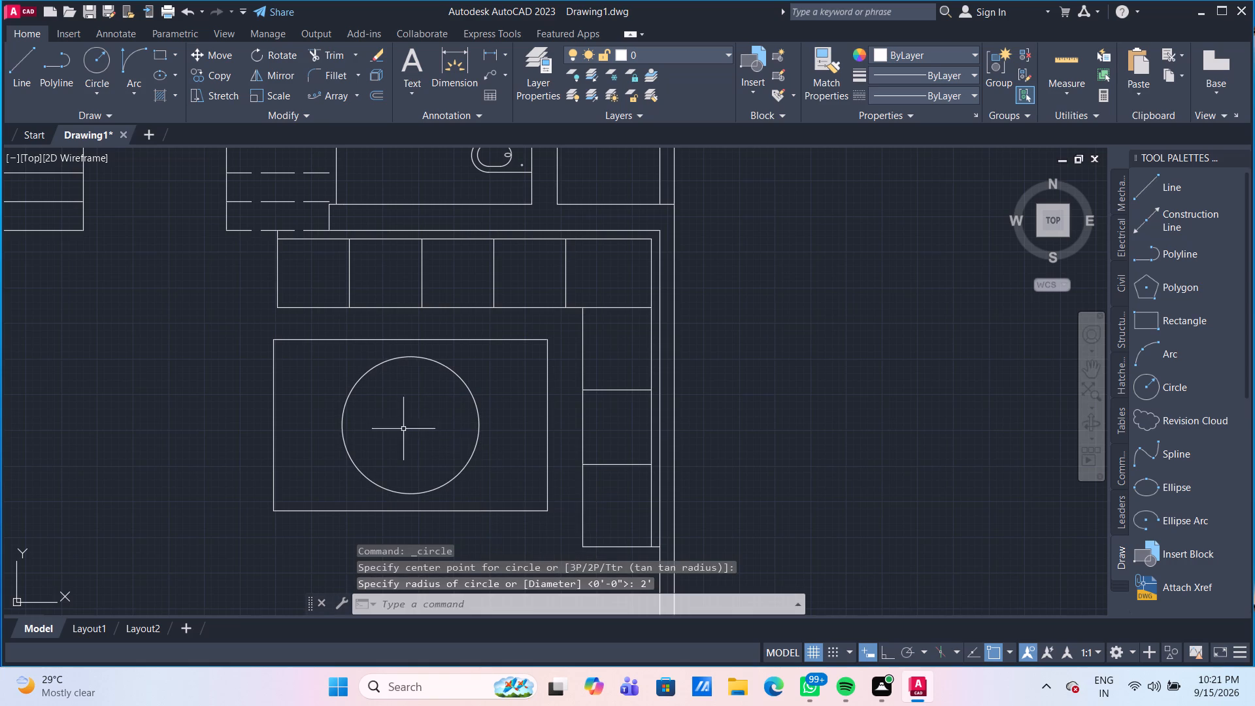
# Draw a small circle with a 6" radius inside the rectangle, southwest of the large circle.
pyautogui.click(91, 66)
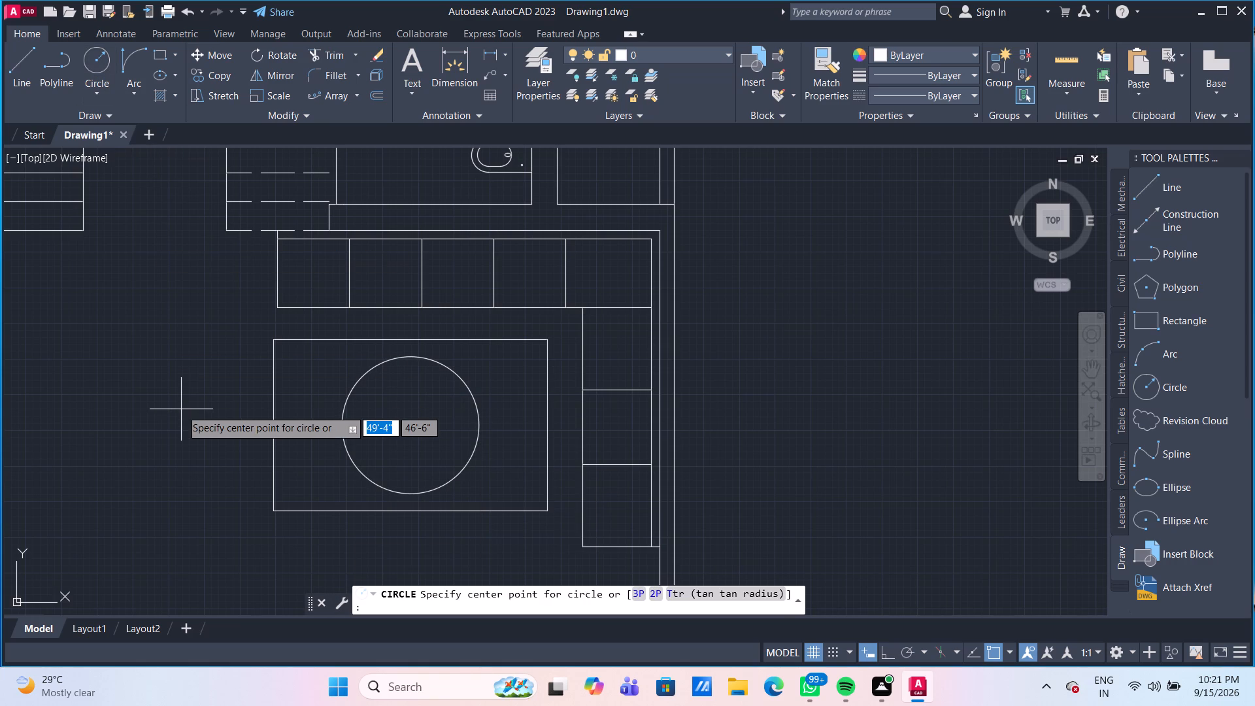
pyautogui.scroll(1, 333, 485)
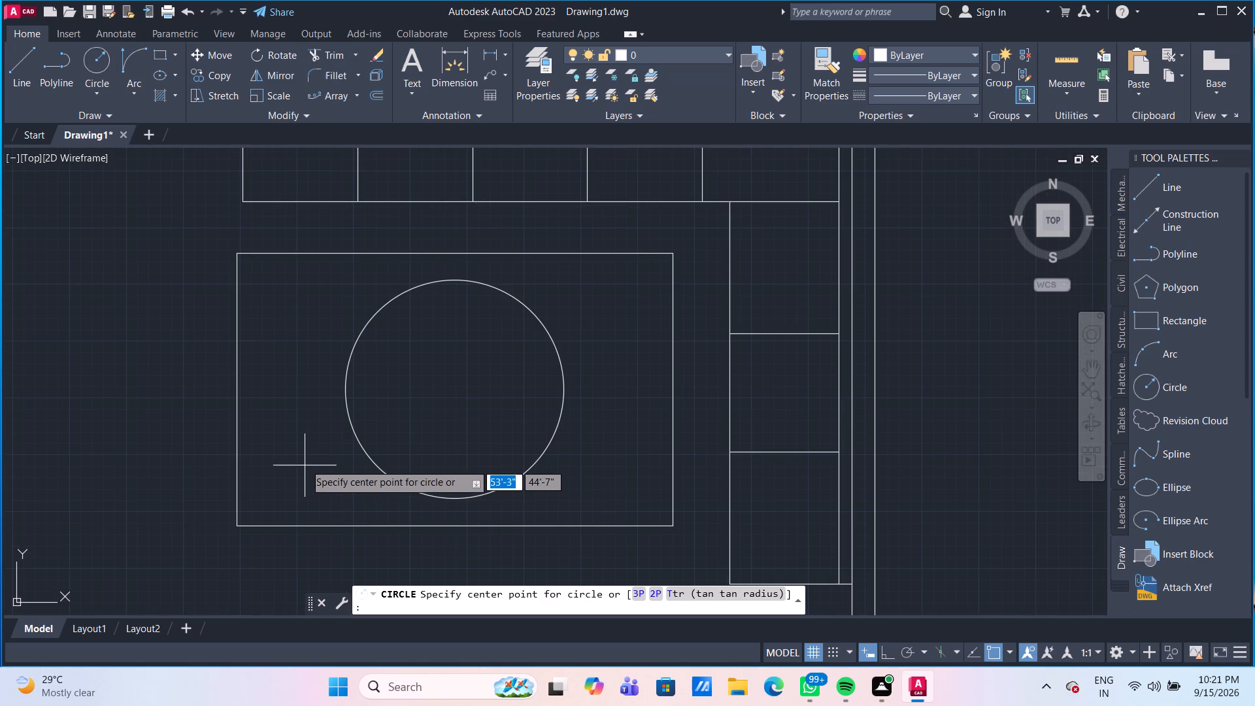
pyautogui.click(305, 463)
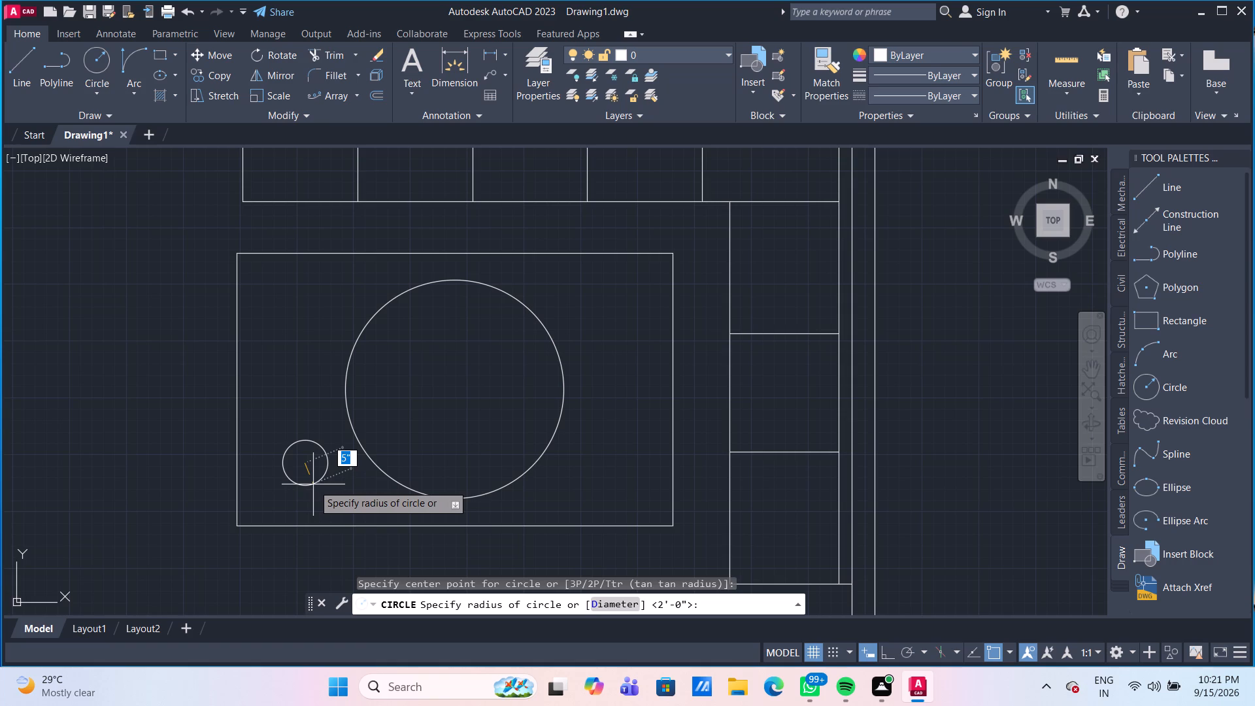
pyautogui.write('6"')
pyautogui.press('Return')
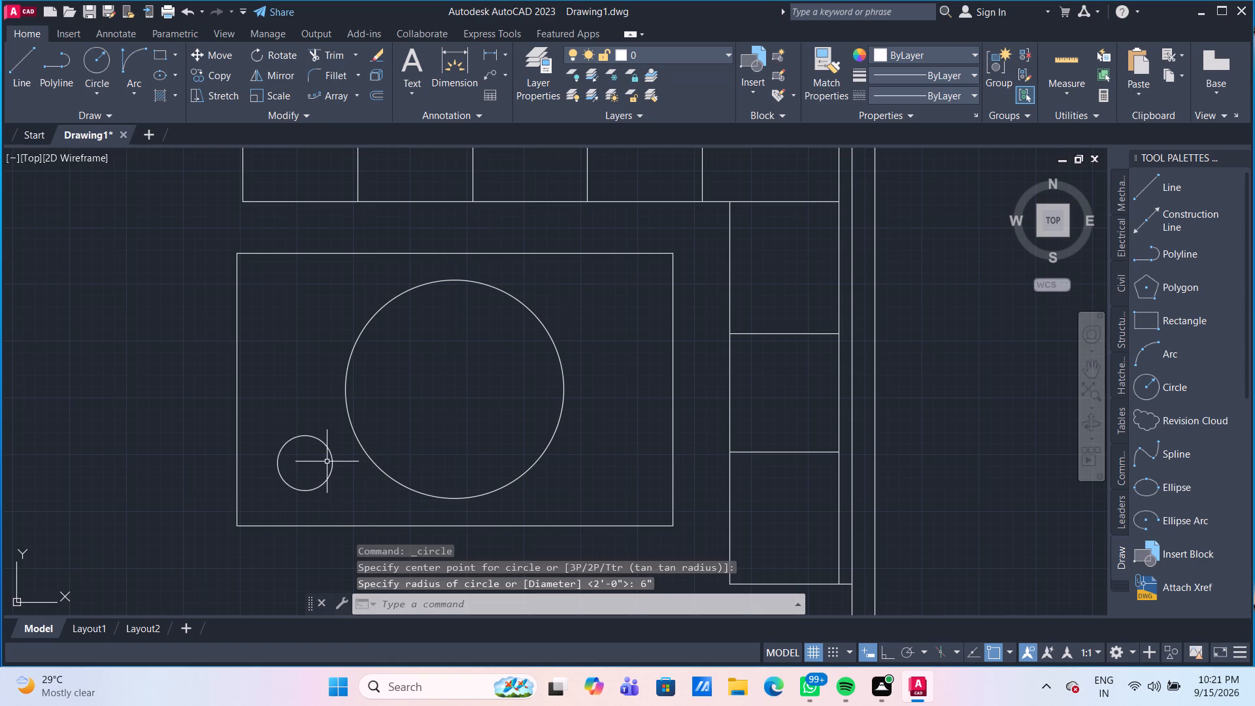
# Move the small 6" radius circle about 5" east-northeast, toward the southwest edge of the large circle.
pyautogui.click(324, 448)
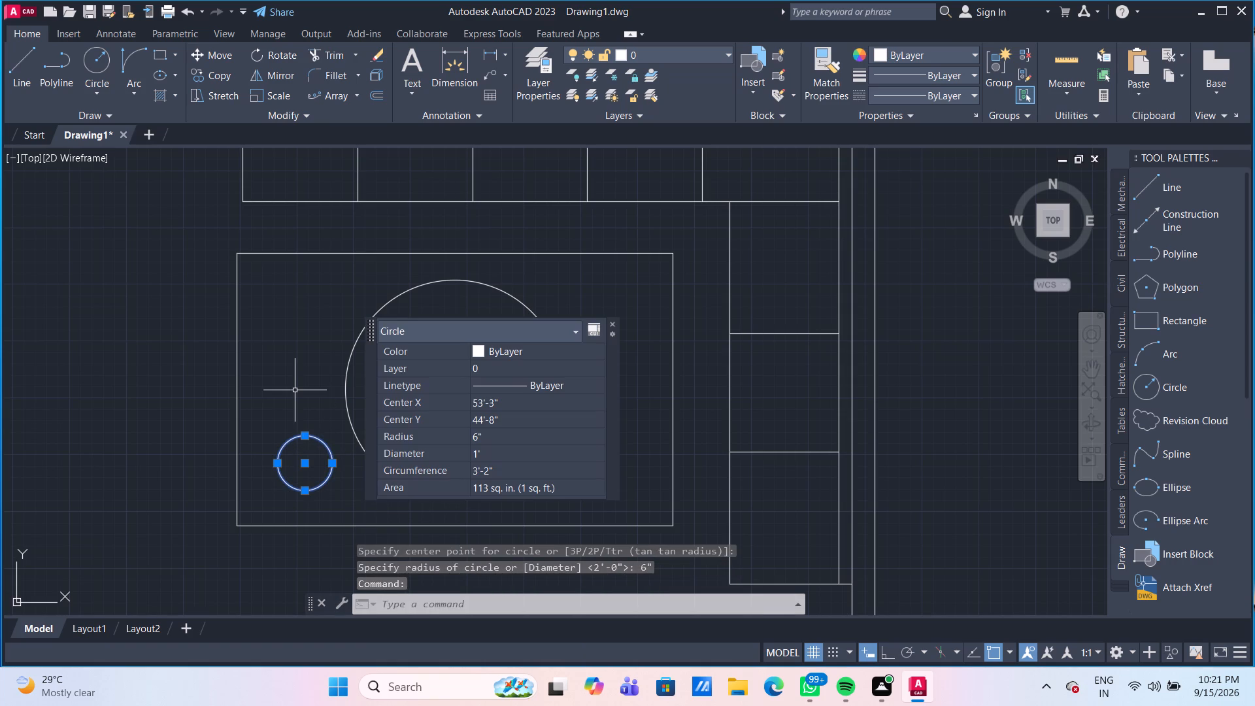
pyautogui.press('m')
pyautogui.press('Return')
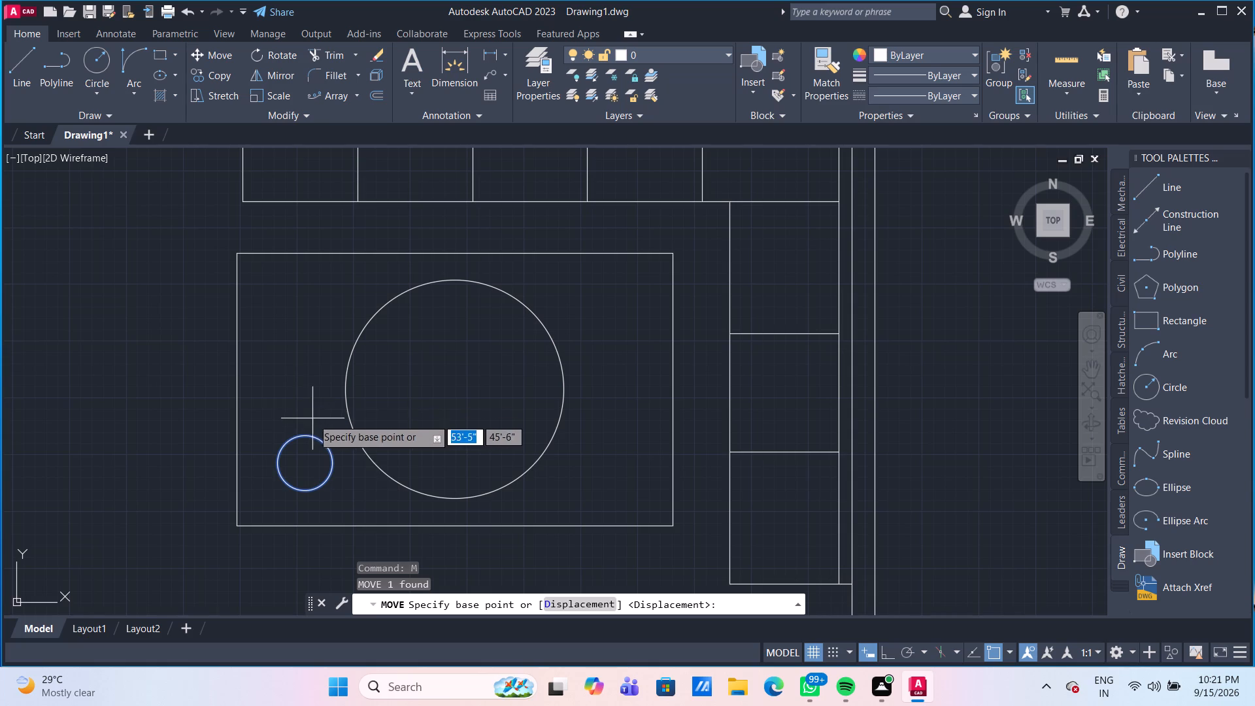
pyautogui.click(327, 451)
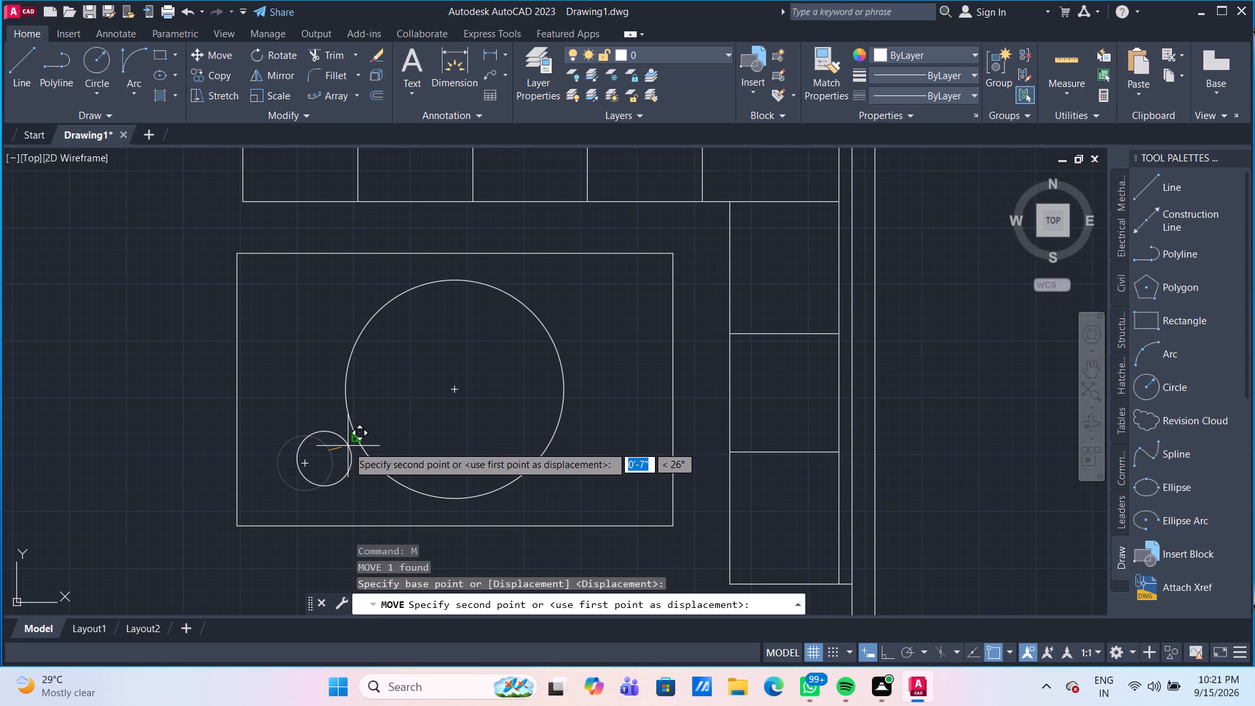
pyautogui.scroll(2, 348, 446)
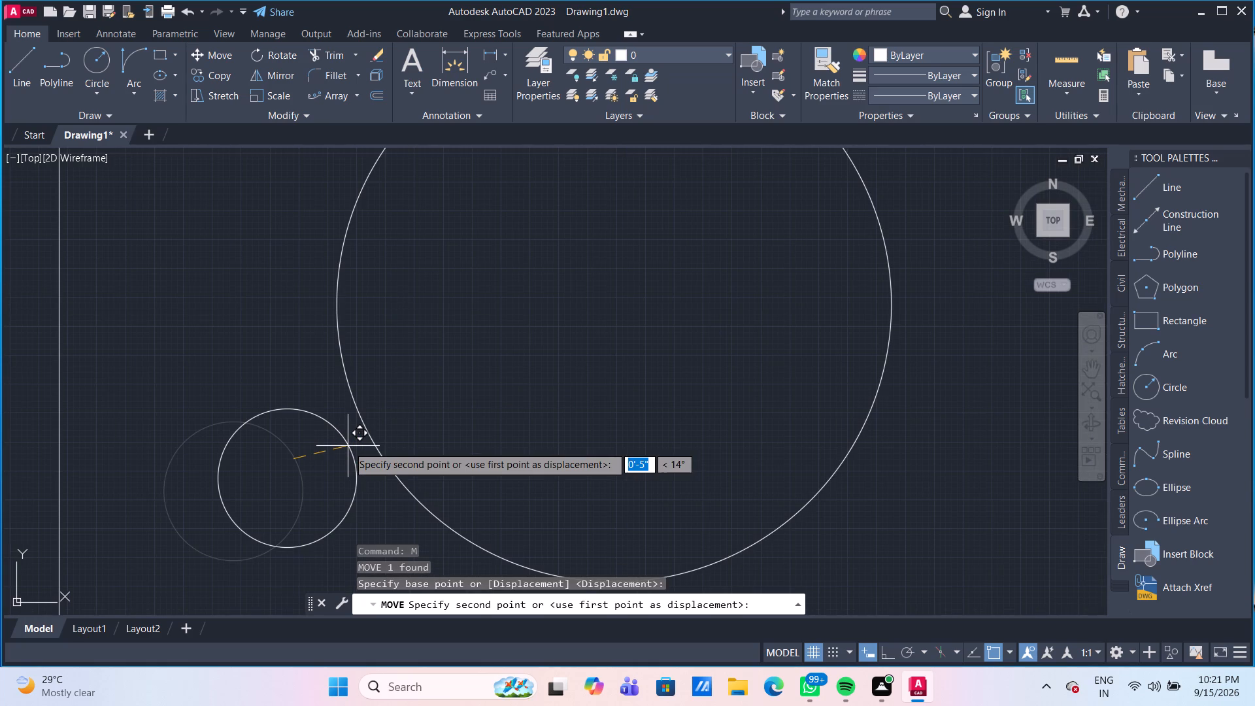
pyautogui.click(348, 446)
# Draw a two-point circle with a 1'6" diameter, starting on the large circle's northeast edge and extending outward to the northeast.
pyautogui.scroll(-3, 348, 446)
pyautogui.moveTo(408, 432); pyautogui.dragTo(340, 443, button='middle')
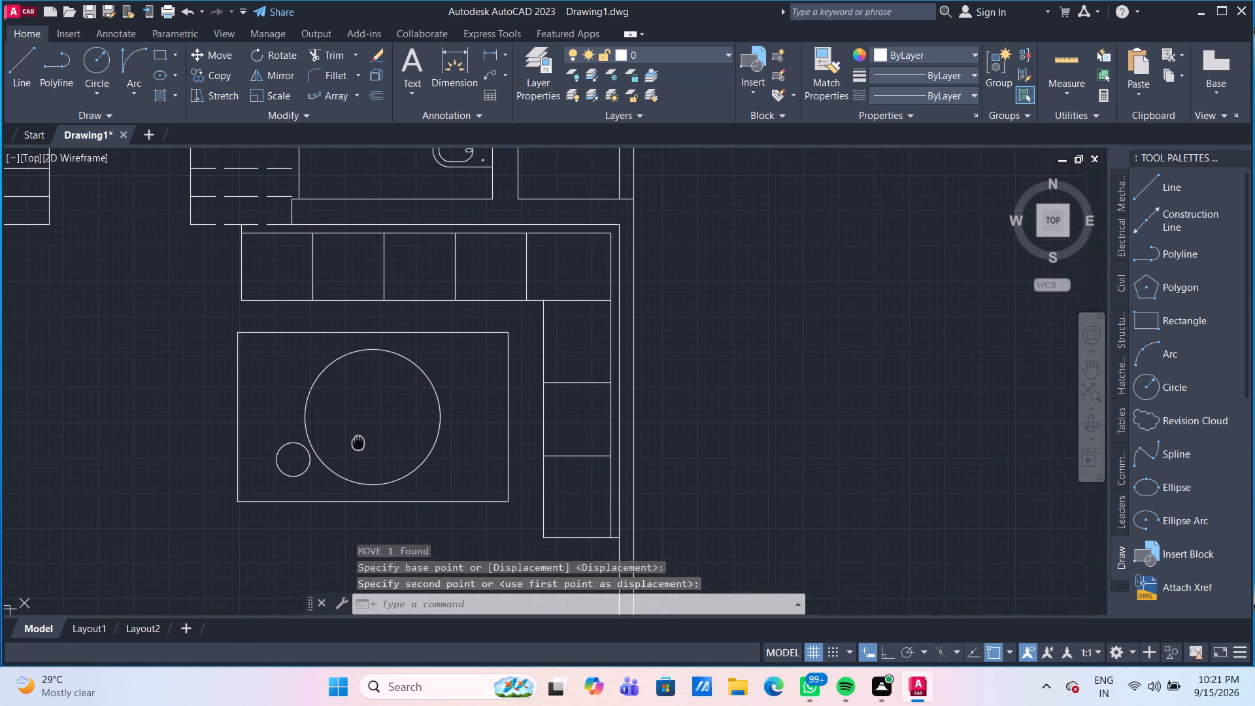
pyautogui.moveTo(340, 443); pyautogui.dragTo(325, 443, button='middle')
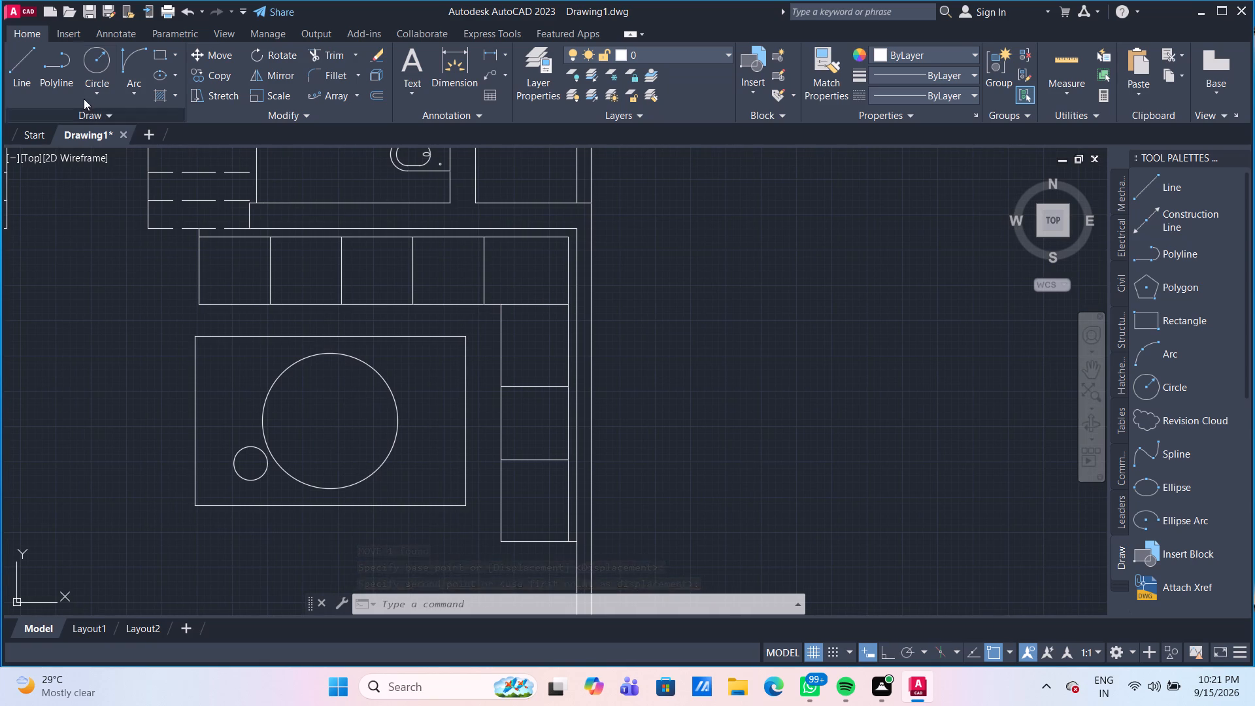
pyautogui.click(95, 66)
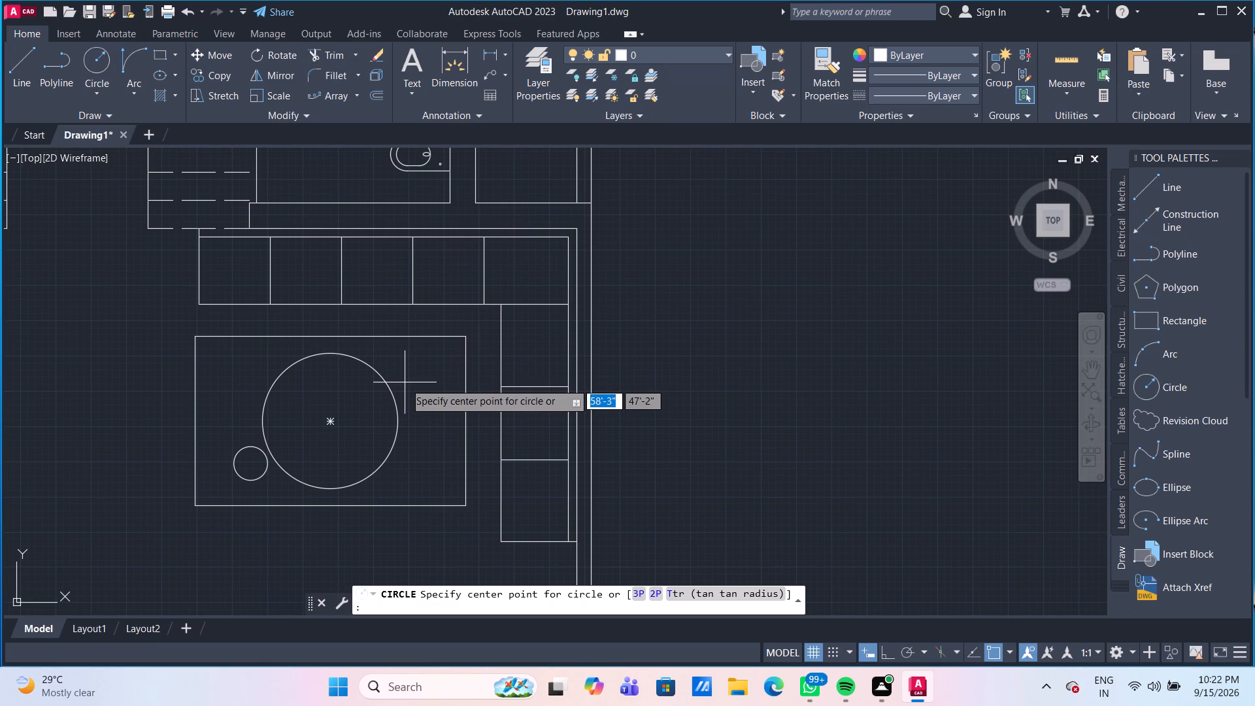
pyautogui.click(103, 88)
pyautogui.click(131, 188)
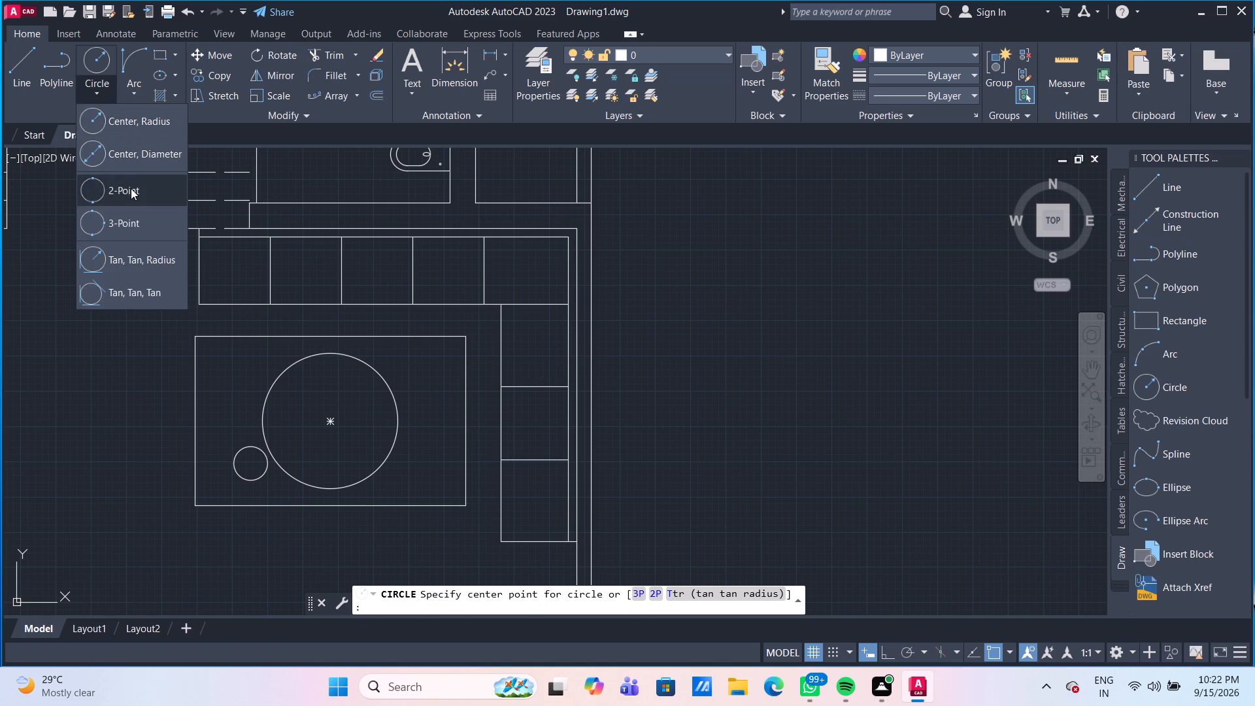
pyautogui.click(393, 401)
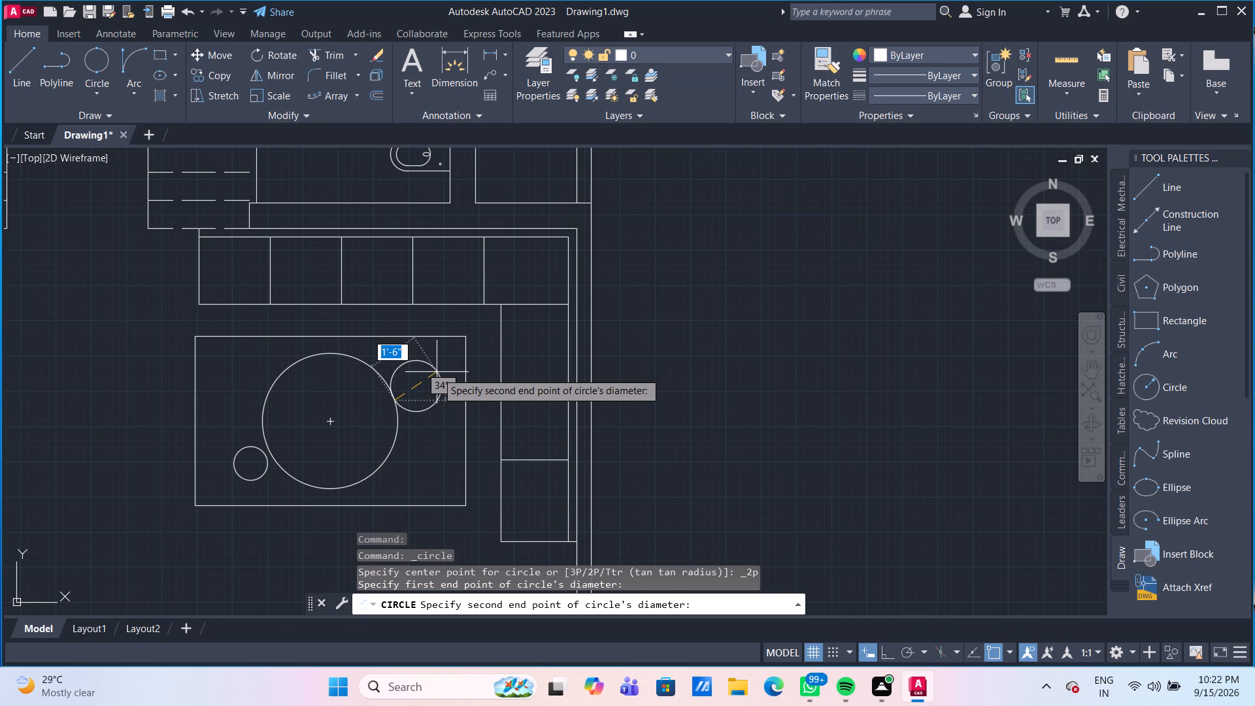
pyautogui.write('1\'6"')
pyautogui.press('Return')
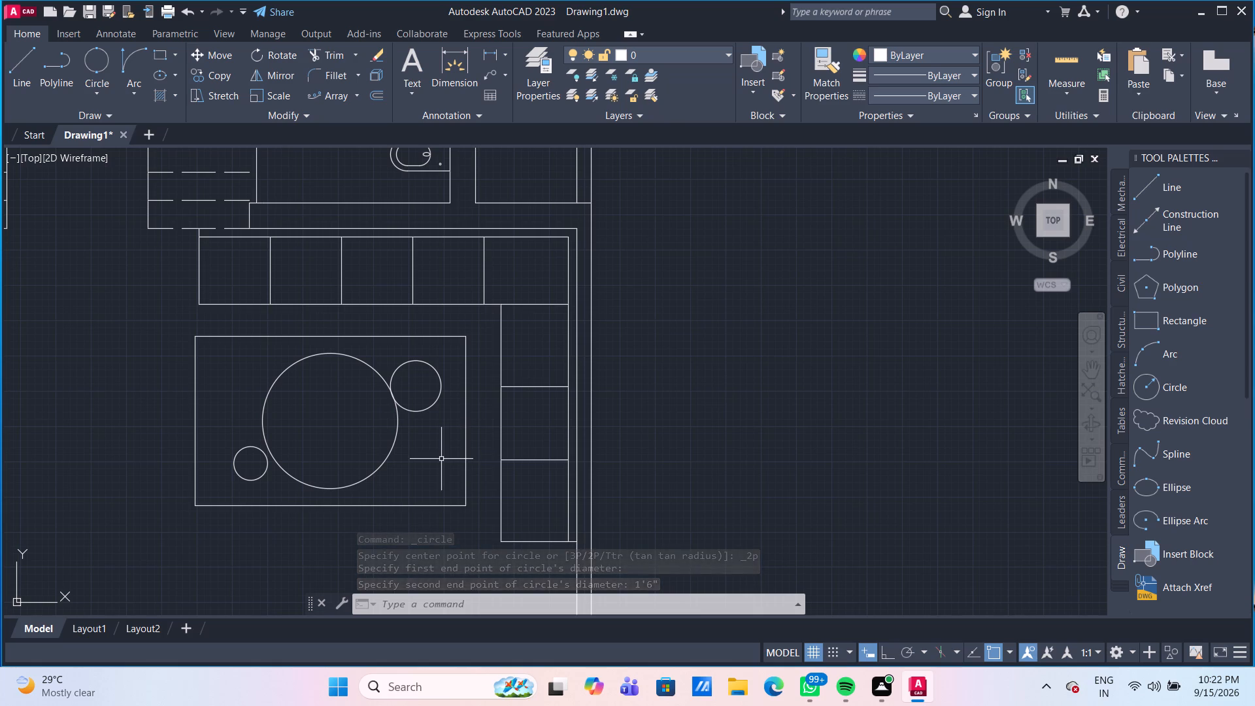
pyautogui.scroll(-2, 441, 459)
pyautogui.moveTo(426, 520); pyautogui.dragTo(427, 475, button='middle')
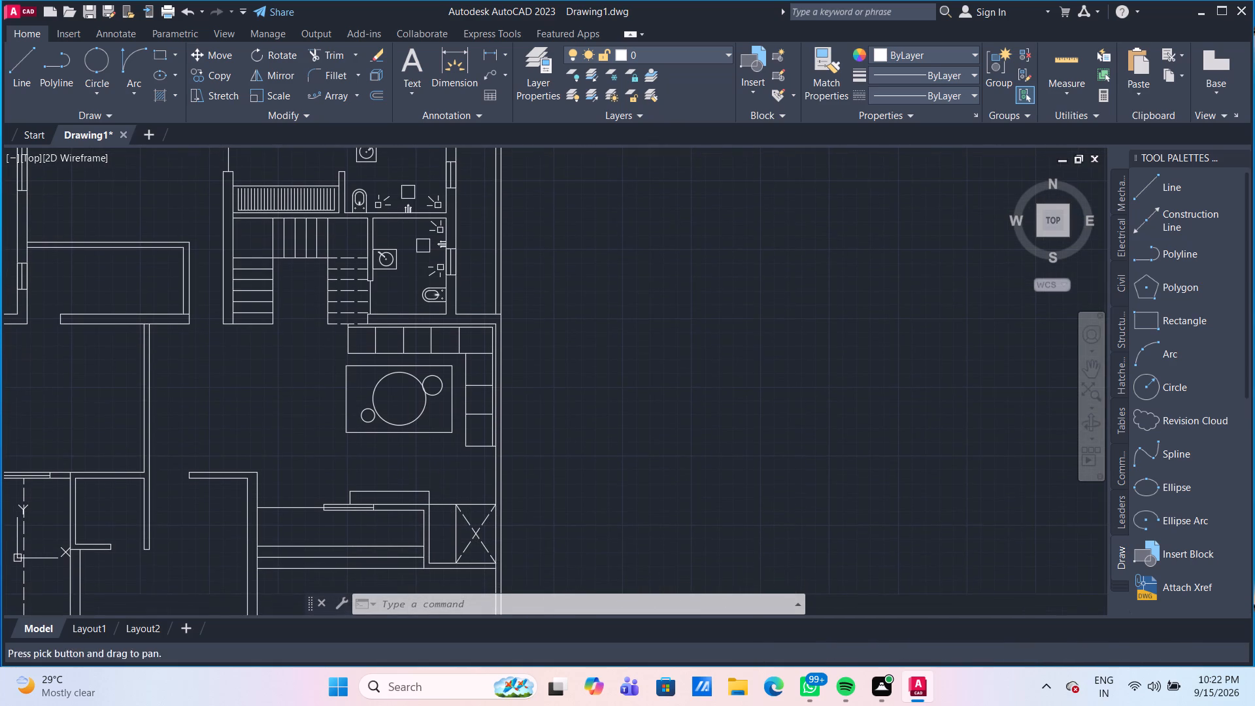
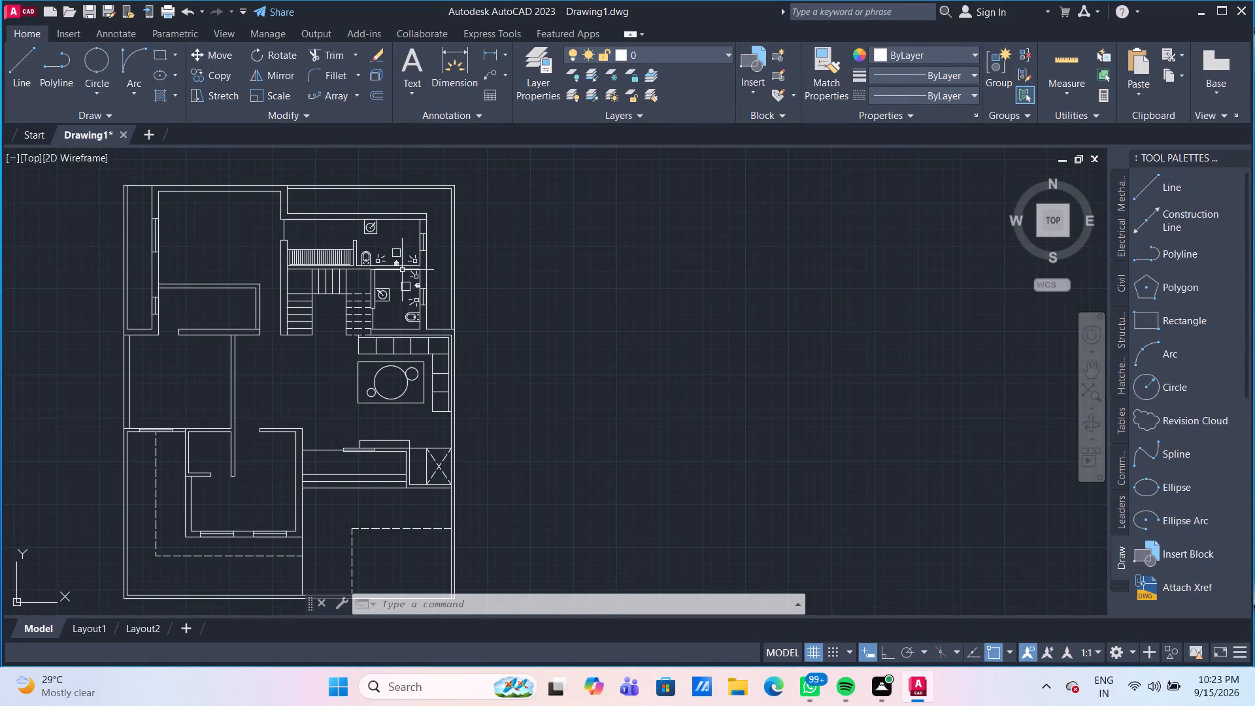
# Copy the washbasin from the bathroom beside the dashed stair flight into the upper-left inner corner of the small room left of the stairs.
pyautogui.scroll(1, 220, 307)
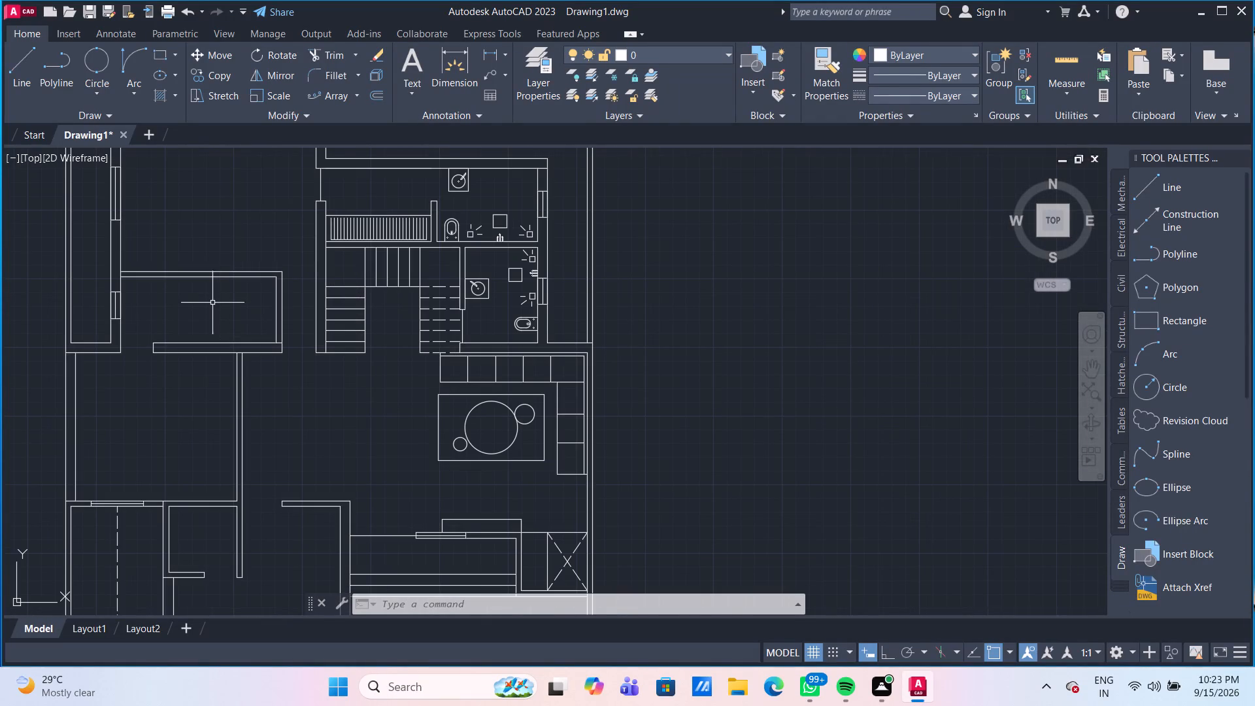
pyautogui.scroll(1, 486, 340)
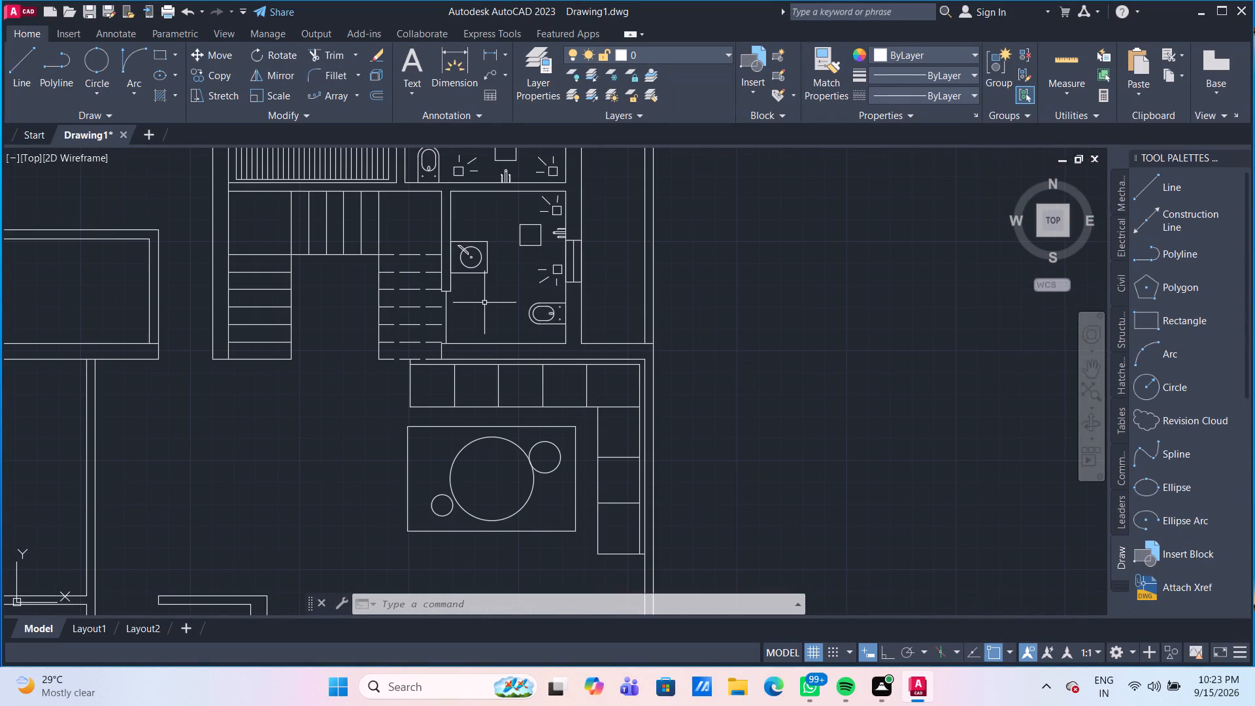
pyautogui.scroll(1, 504, 284)
pyautogui.click(486, 263)
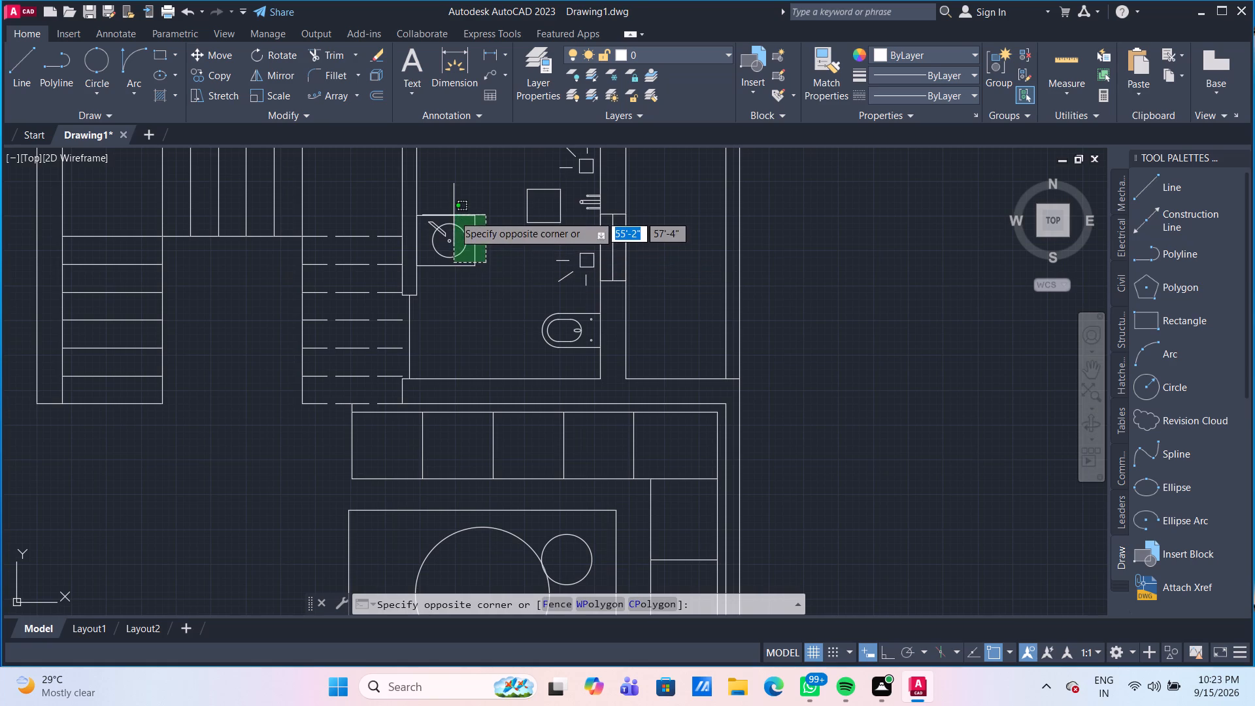
pyautogui.click(452, 197)
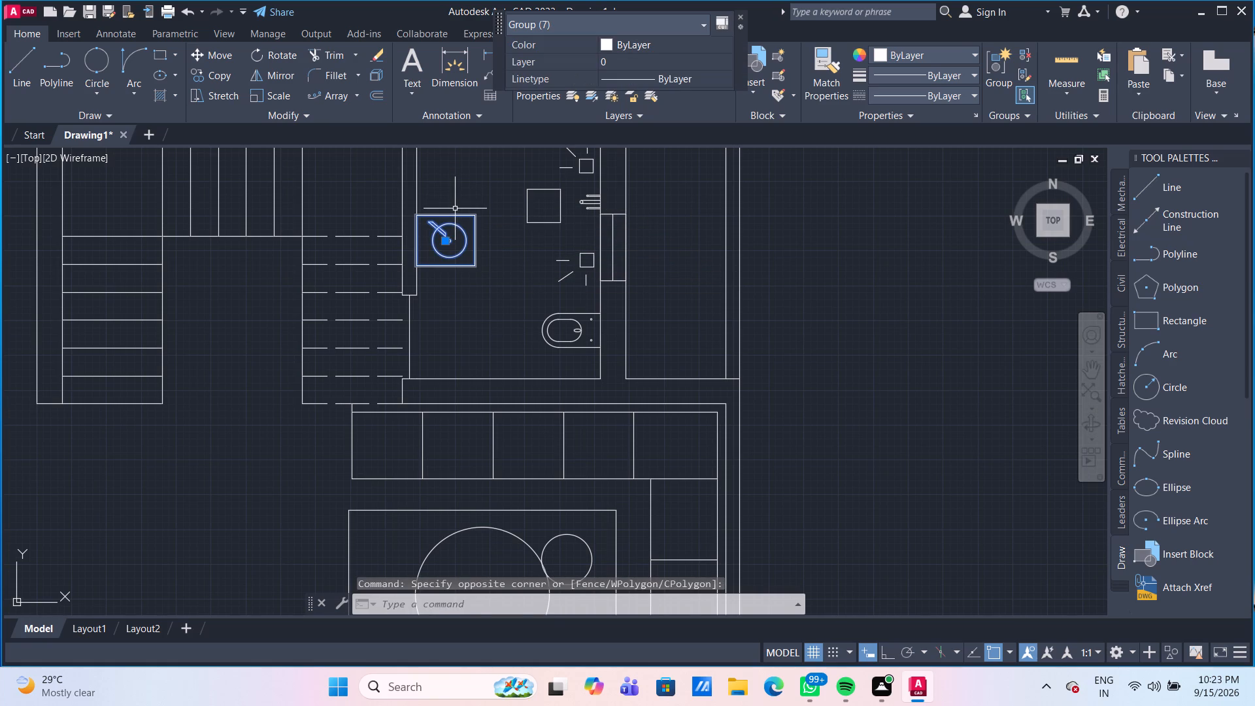
pyautogui.write('CO')
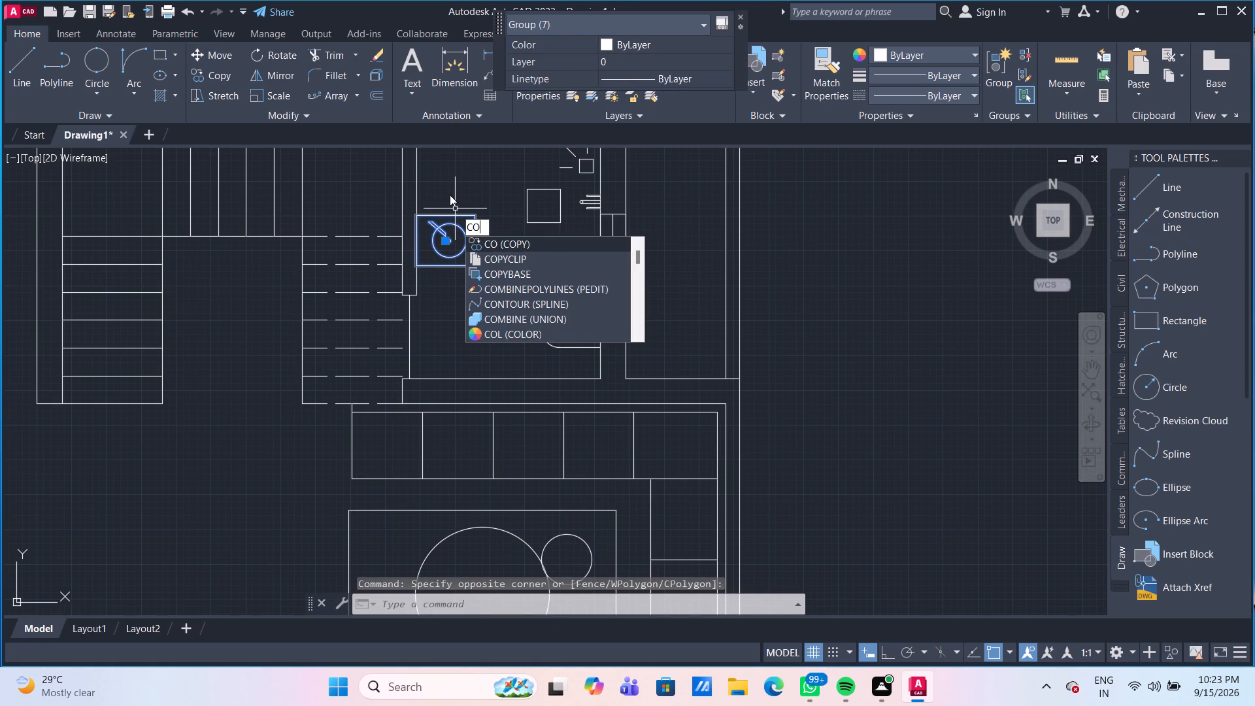
pyautogui.press('Return')
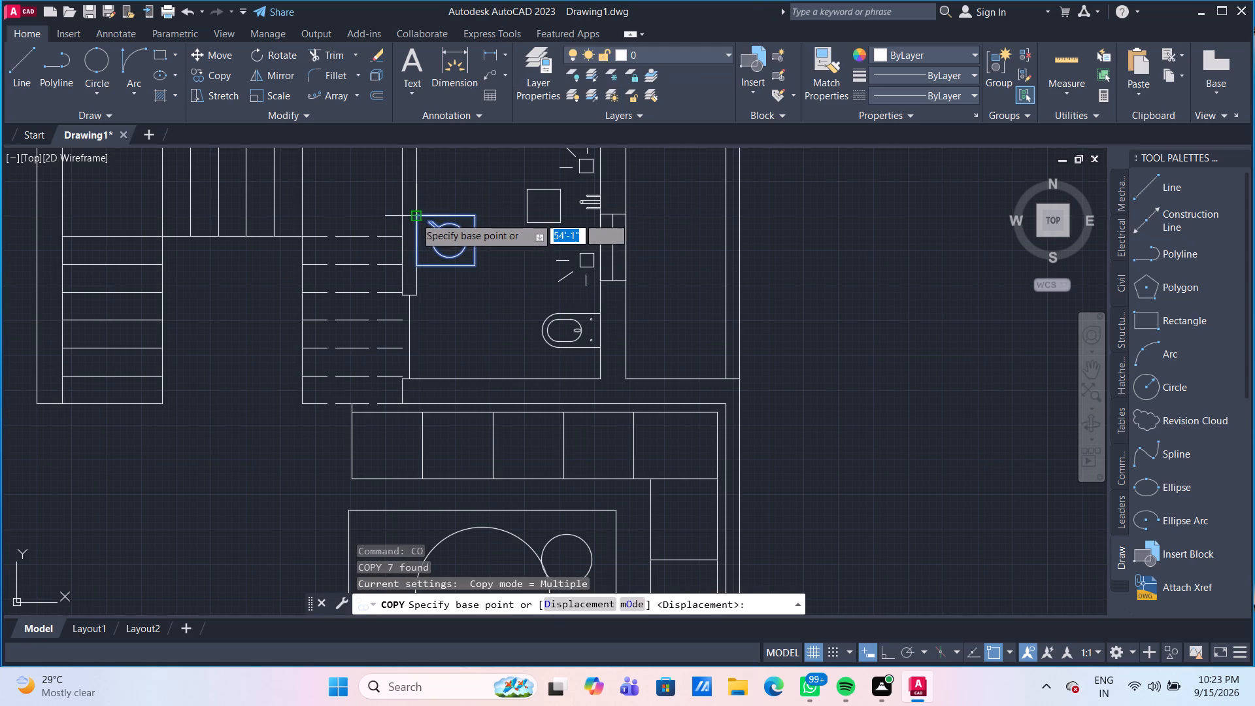
pyautogui.click(416, 216)
pyautogui.scroll(-2, 247, 217)
pyautogui.moveTo(247, 244); pyautogui.dragTo(642, 298, button='middle')
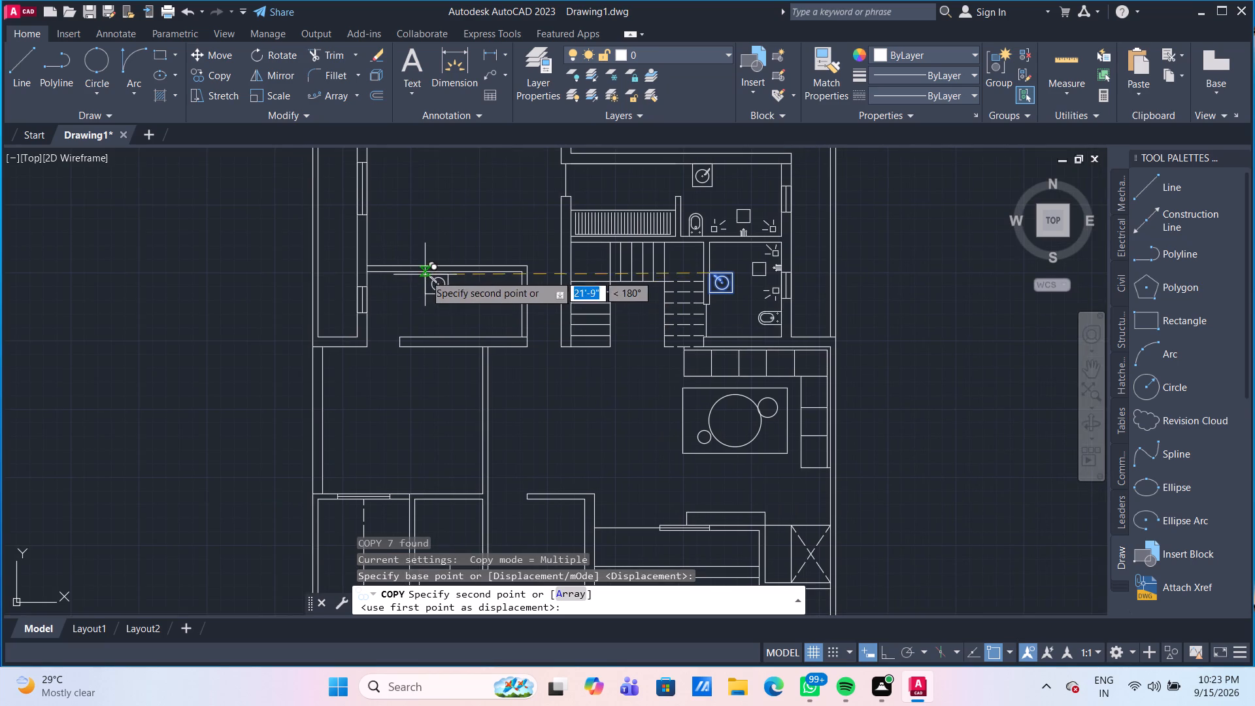
pyautogui.scroll(3, 416, 276)
pyautogui.click(217, 256)
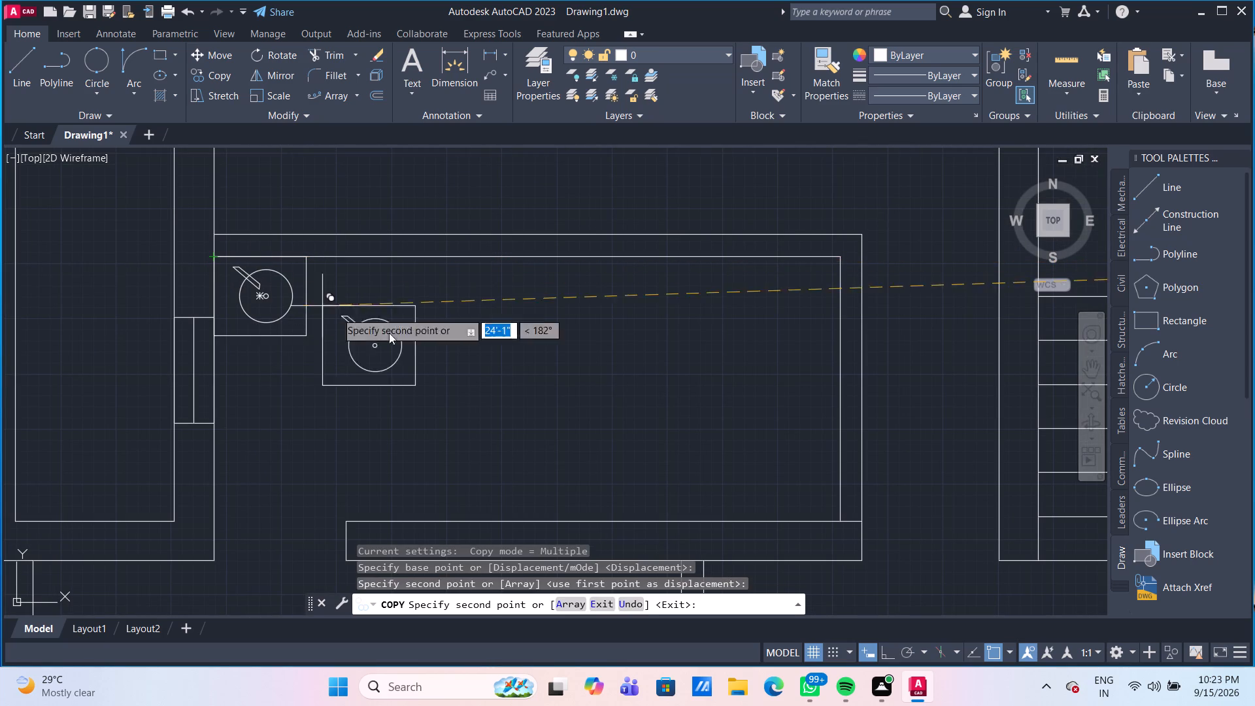
pyautogui.press('Escape')
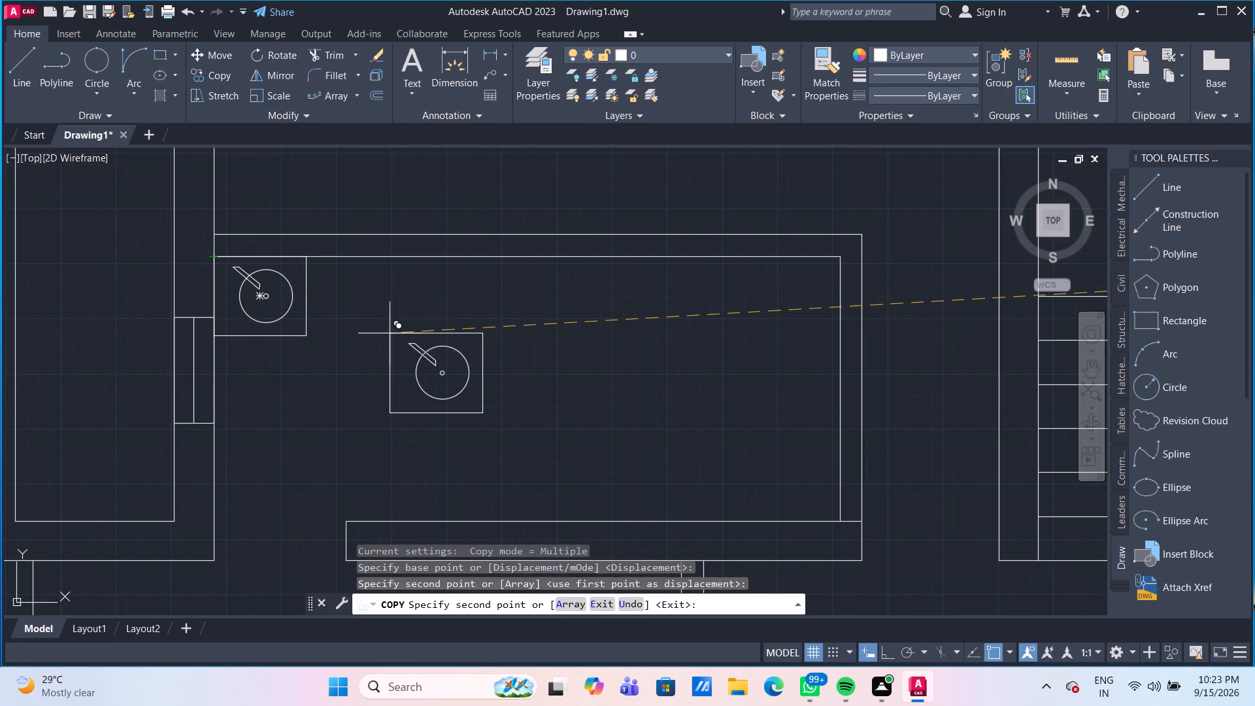
# Copy the toilet from the upper bathroom by its lower-right corner into open floor of the small left room, below and right of its washbasin.
pyautogui.scroll(-1, 392, 336)
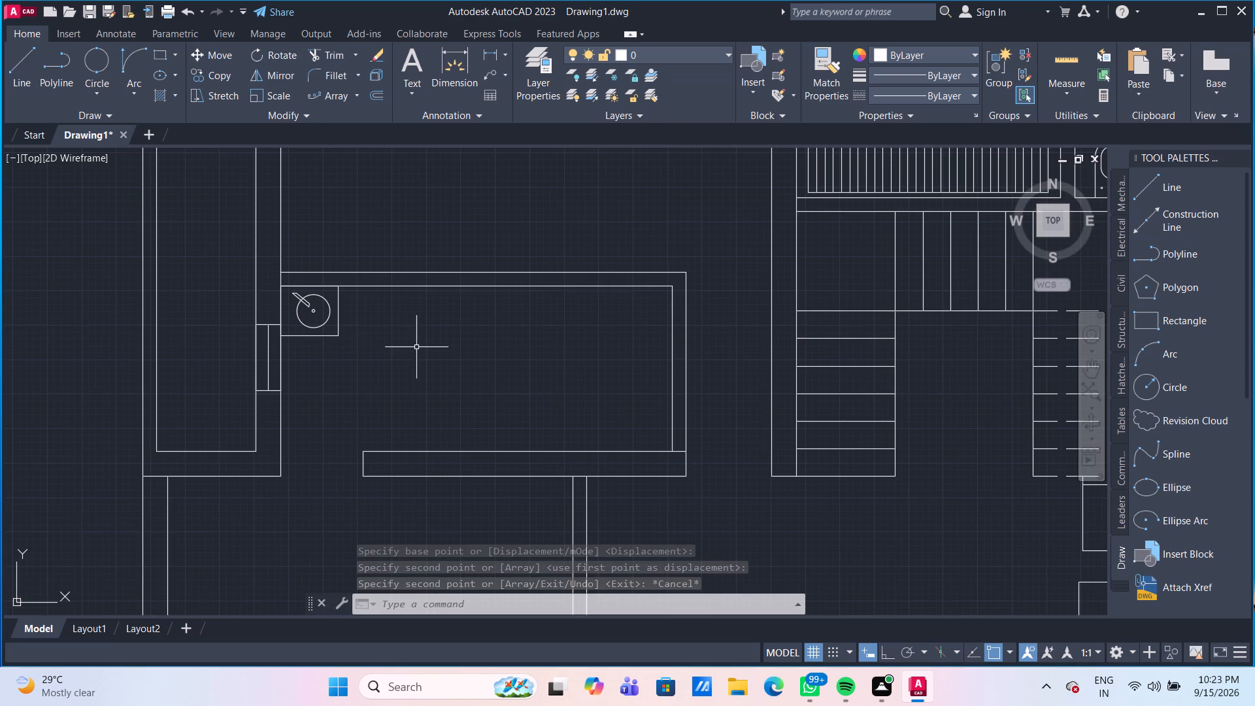
pyautogui.scroll(-1, 594, 415)
pyautogui.moveTo(766, 421); pyautogui.dragTo(477, 428, button='middle')
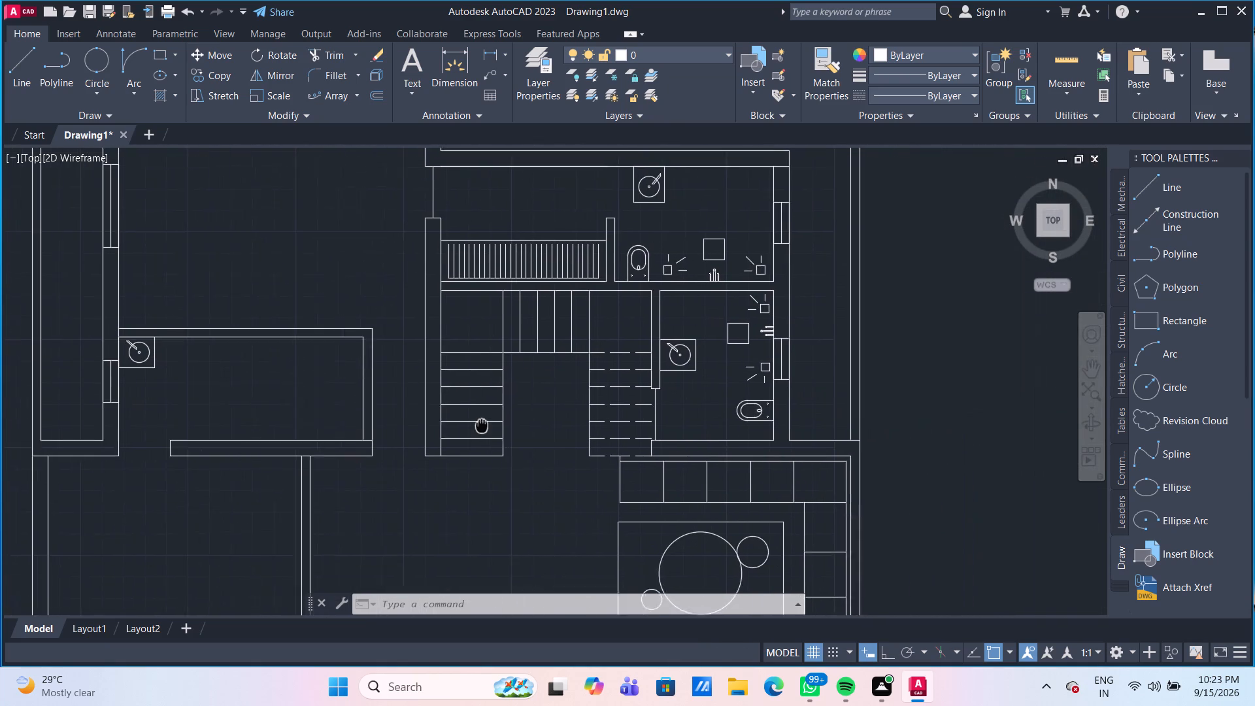
pyautogui.moveTo(477, 428); pyautogui.dragTo(422, 441, button='middle')
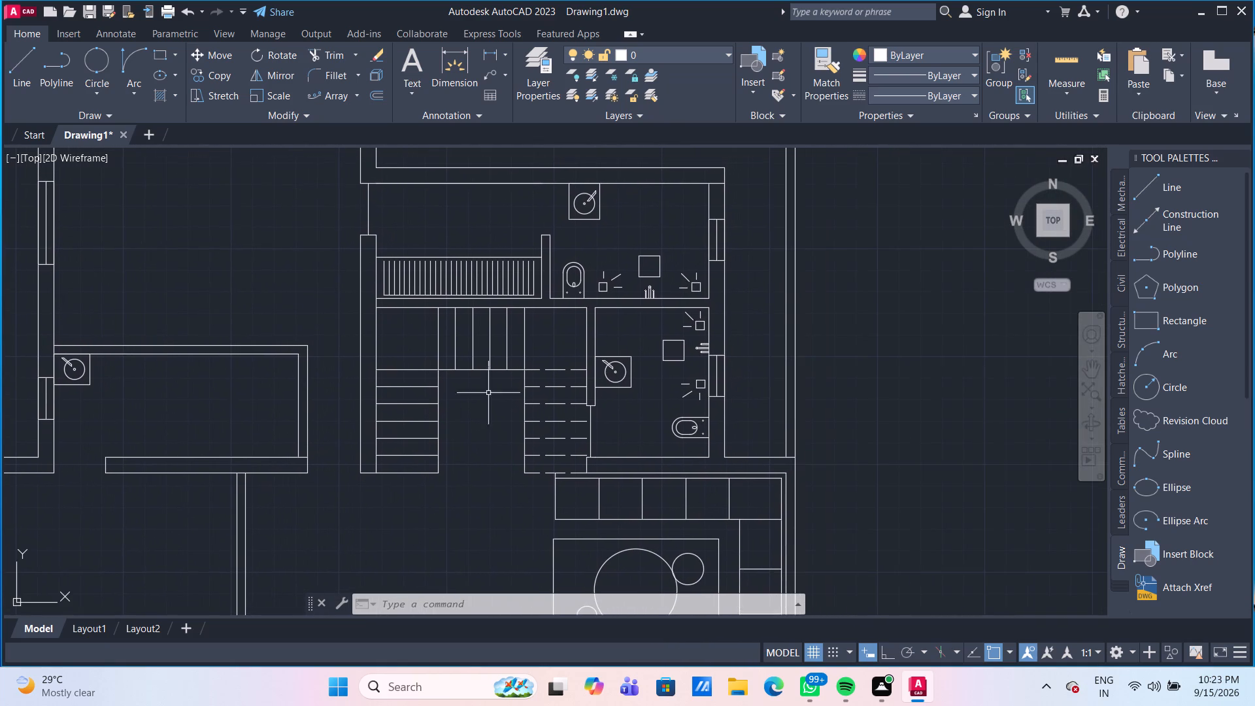
pyautogui.scroll(1, 663, 302)
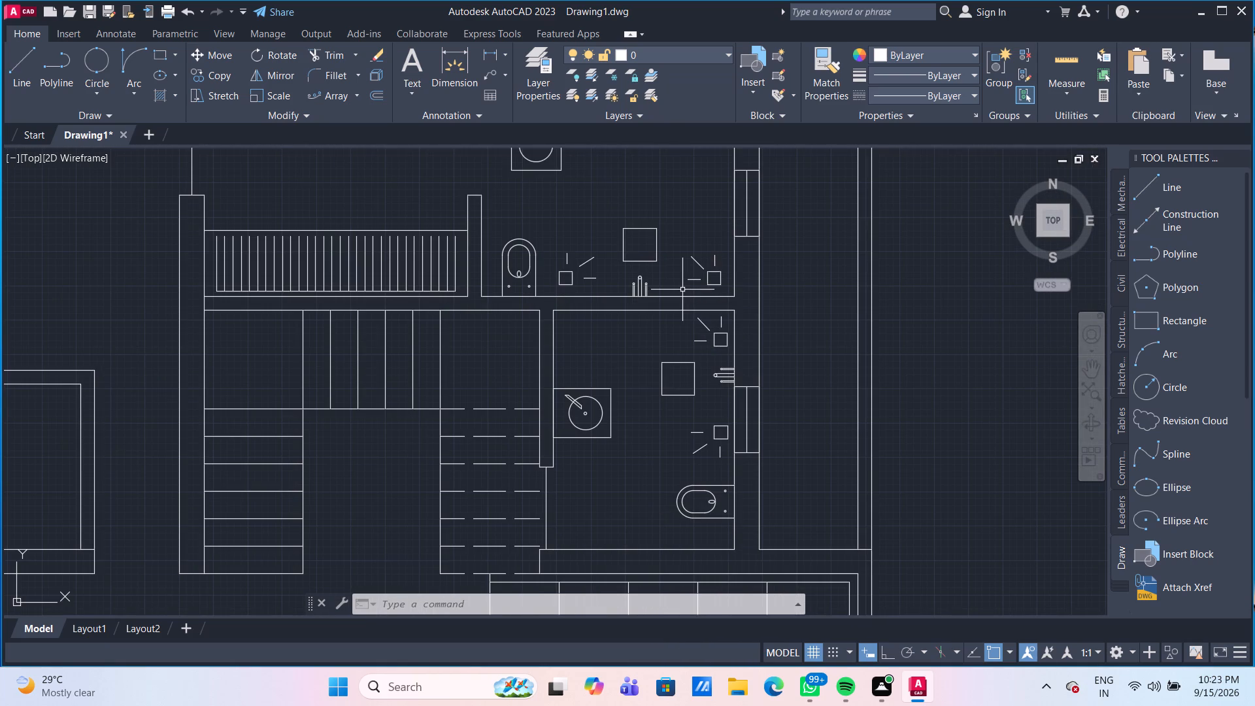
pyautogui.scroll(1, 684, 285)
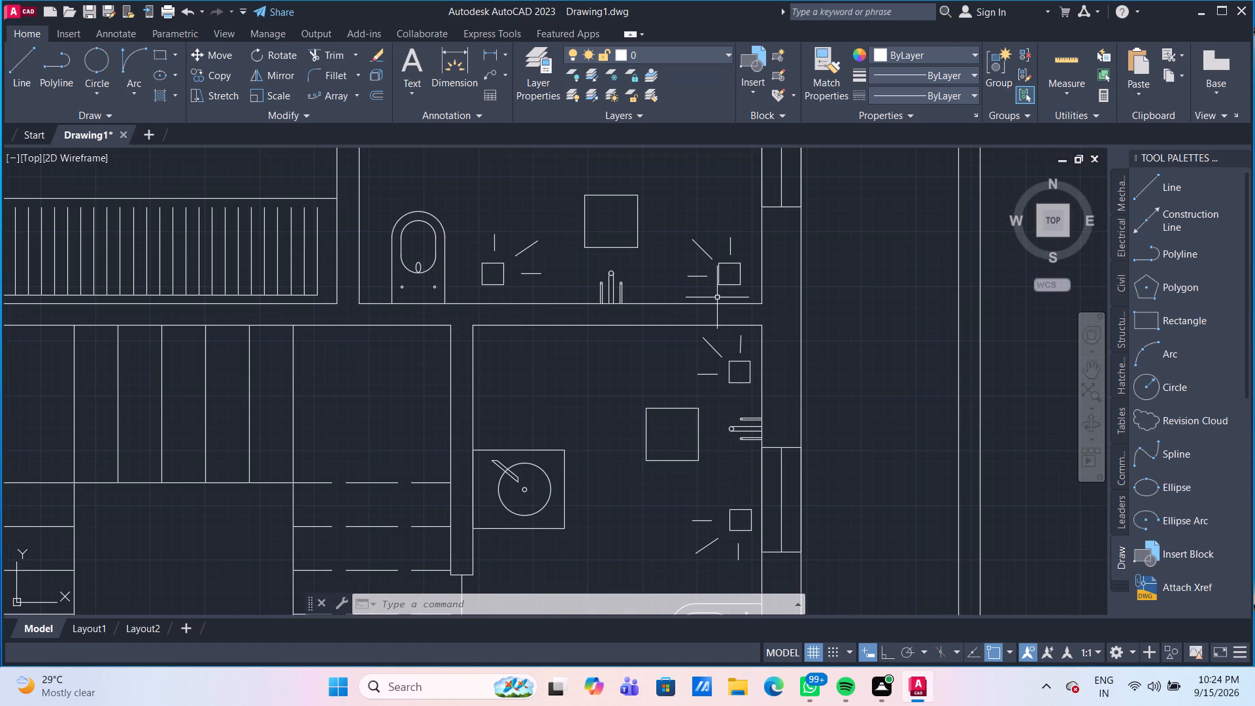
pyautogui.click(458, 293)
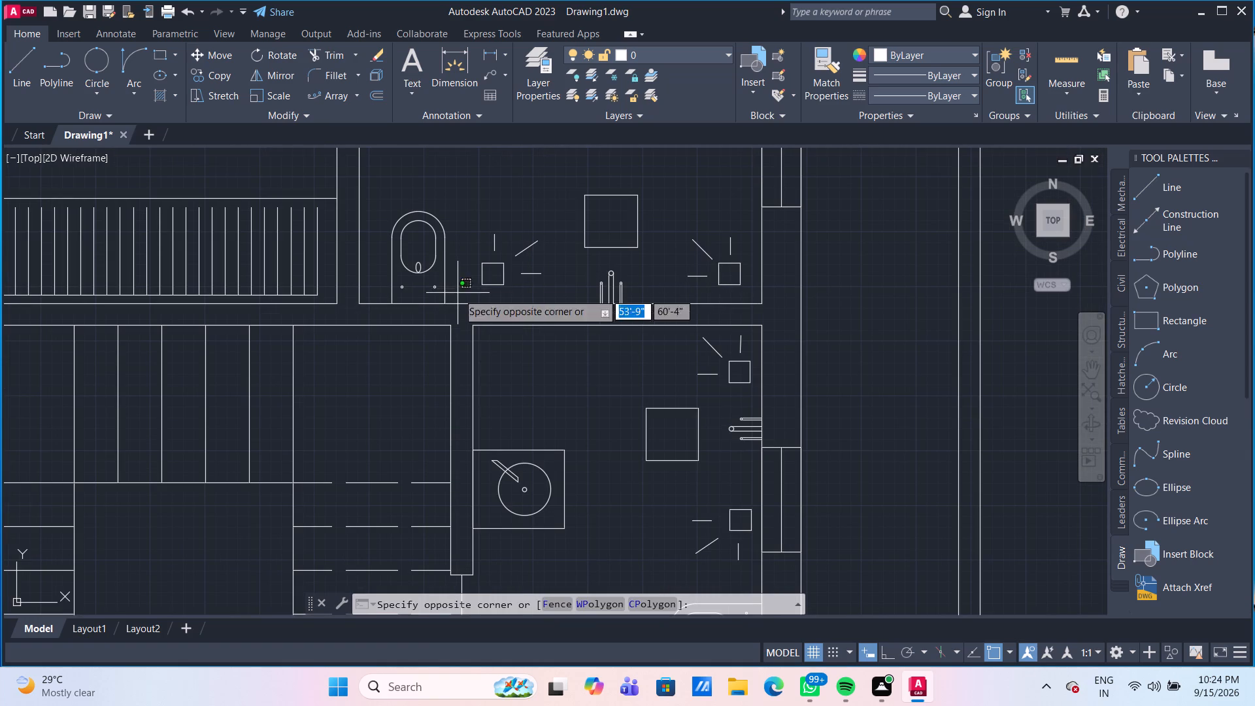
pyautogui.click(381, 202)
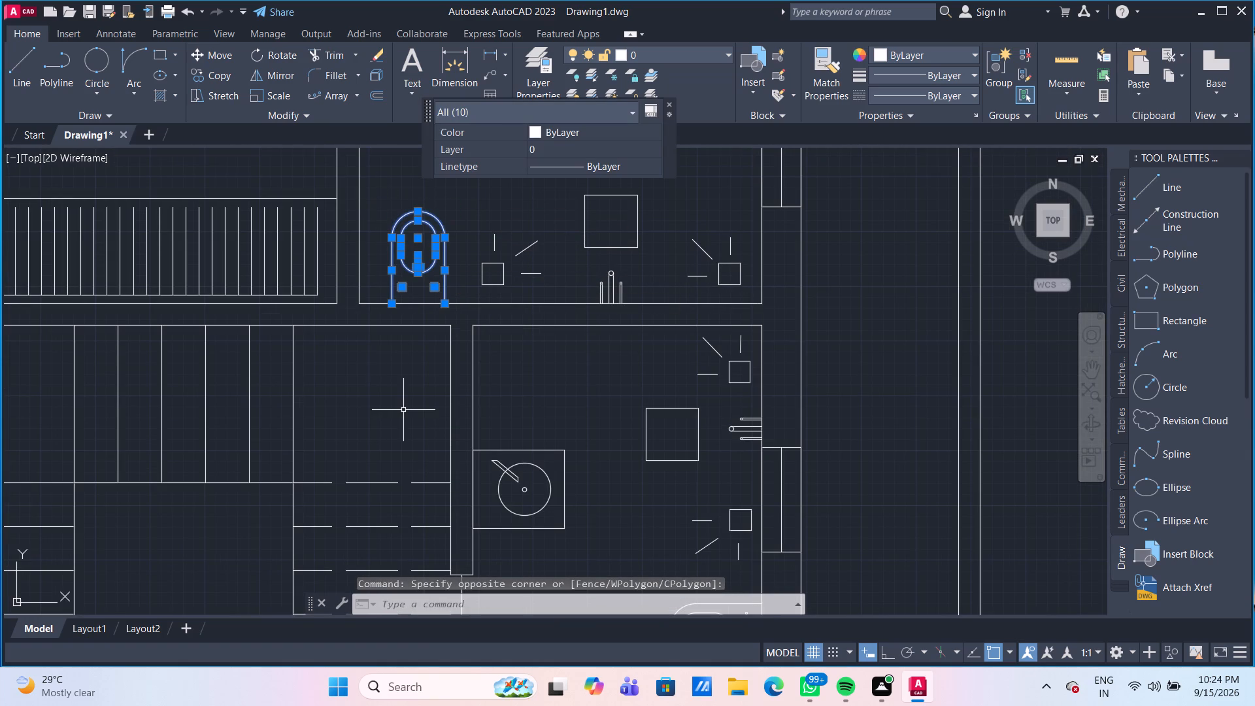
pyautogui.press('c')
pyautogui.press('o')
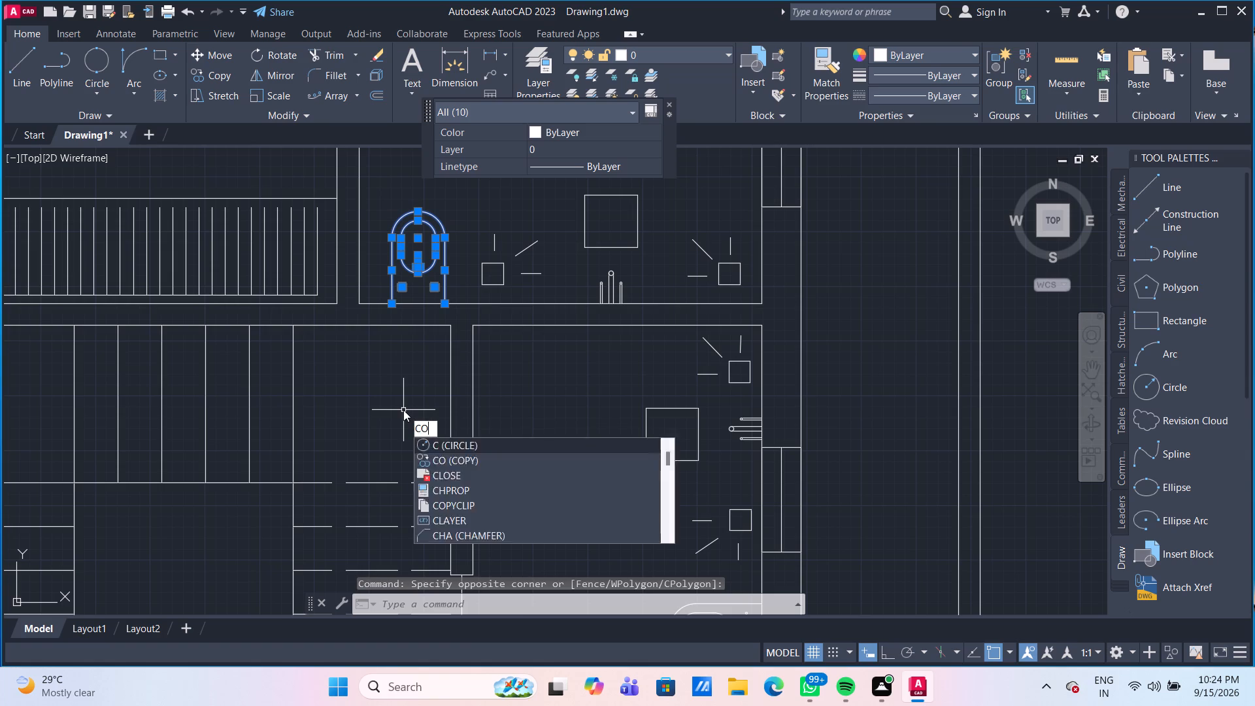
pyautogui.press('Return')
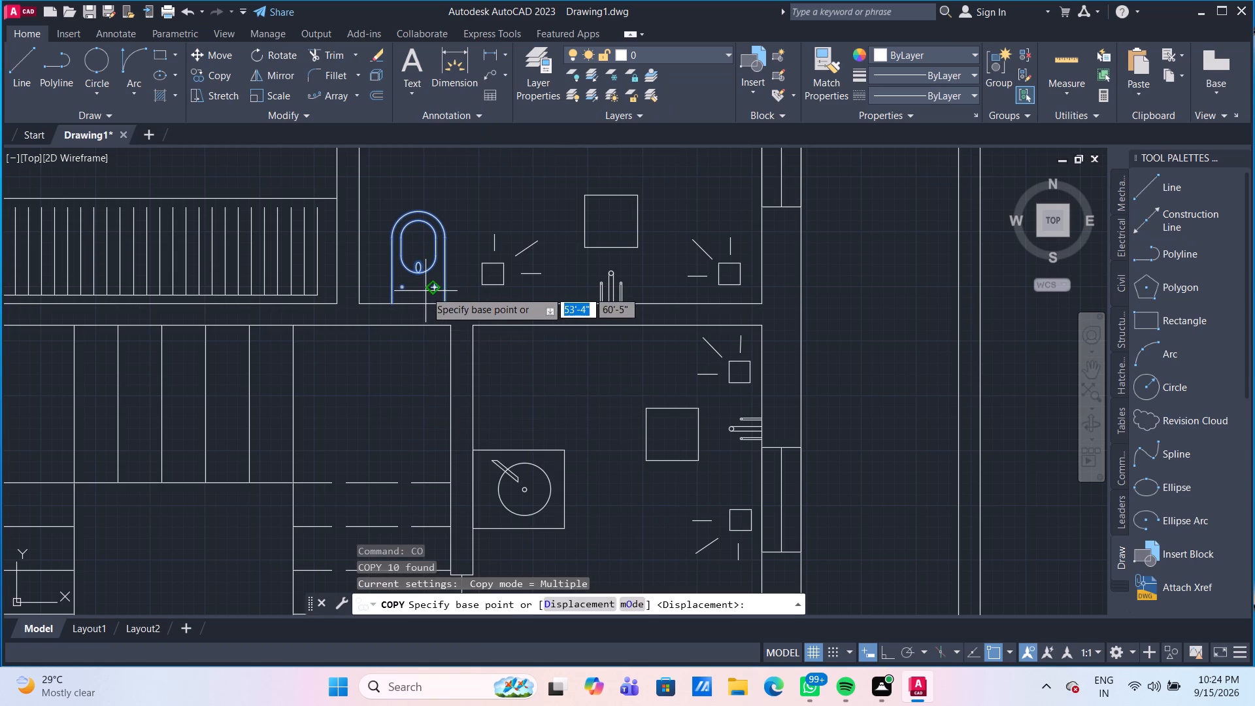
pyautogui.click(446, 303)
pyautogui.scroll(-4, 387, 325)
pyautogui.moveTo(290, 346); pyautogui.dragTo(401, 290, button='middle')
pyautogui.scroll(3, 350, 310)
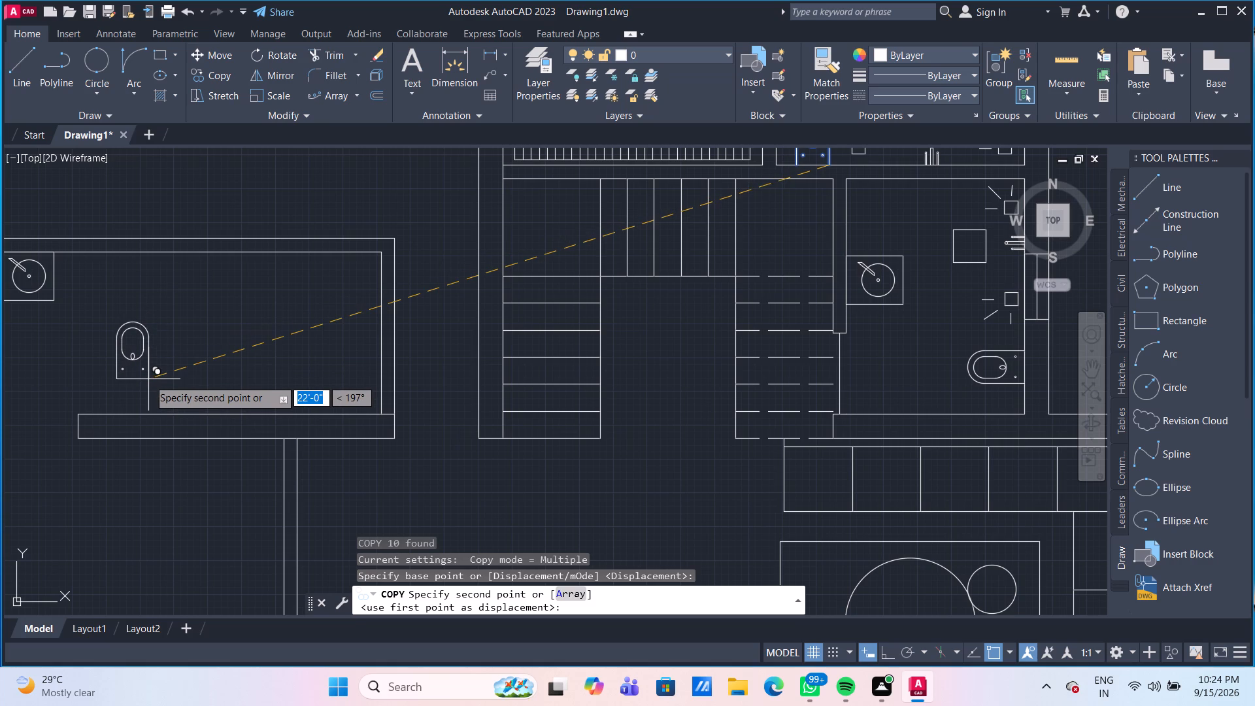
pyautogui.click(148, 379)
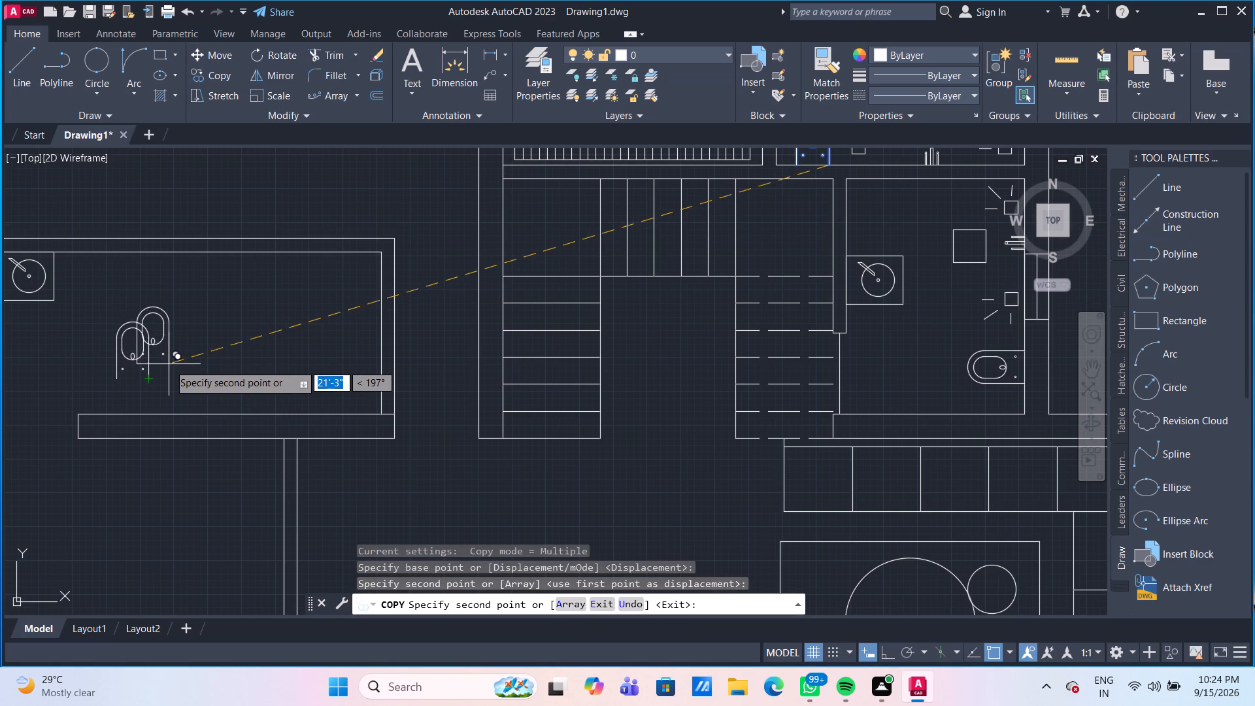
pyautogui.press('Escape')
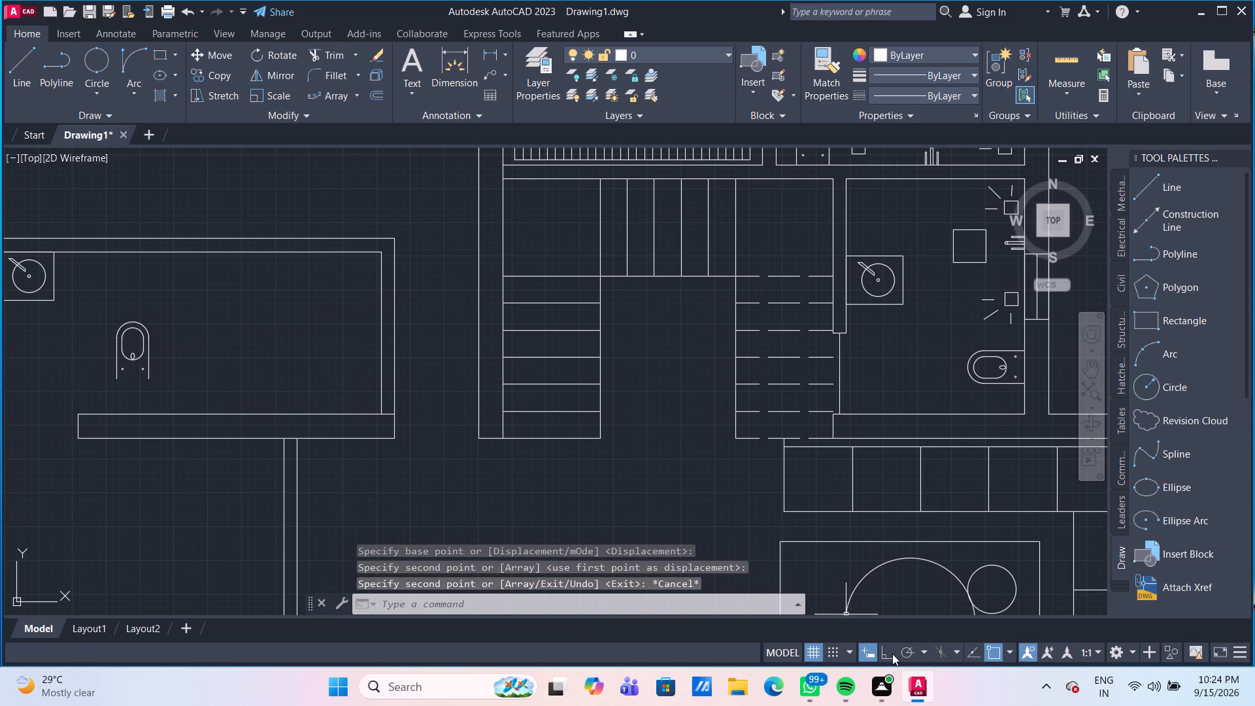
# Turn on Ortho mode.
pyautogui.click(892, 654)
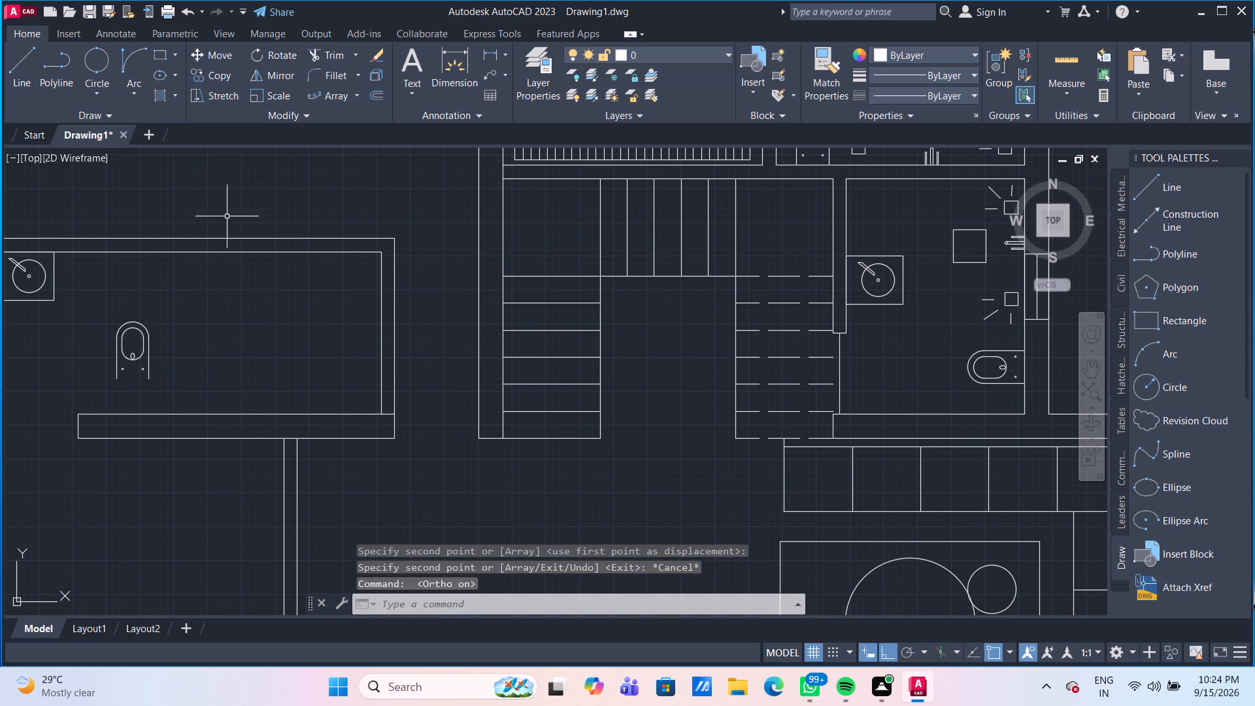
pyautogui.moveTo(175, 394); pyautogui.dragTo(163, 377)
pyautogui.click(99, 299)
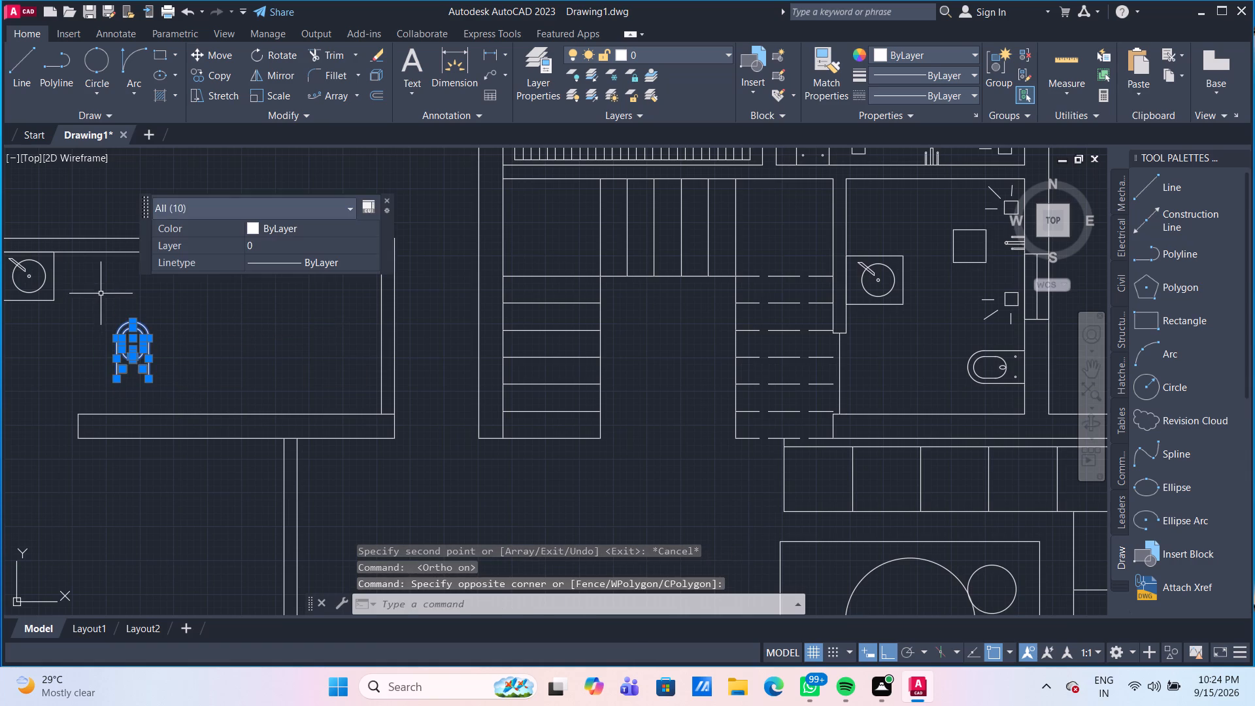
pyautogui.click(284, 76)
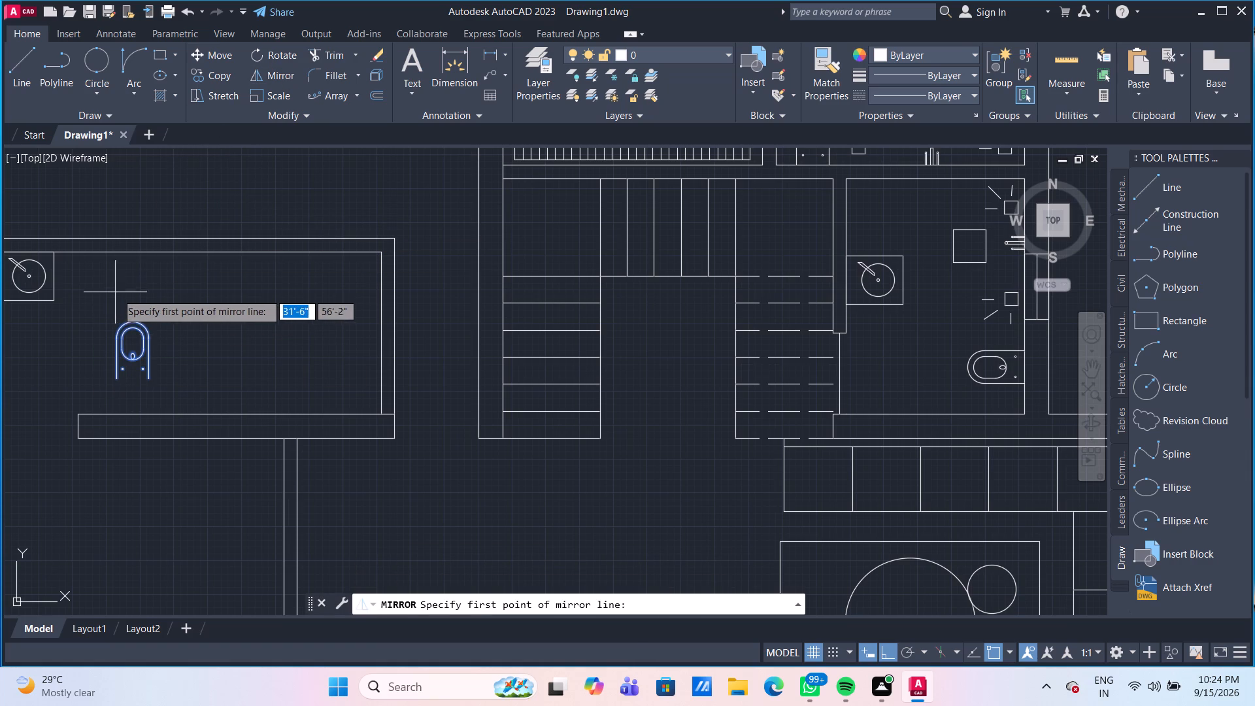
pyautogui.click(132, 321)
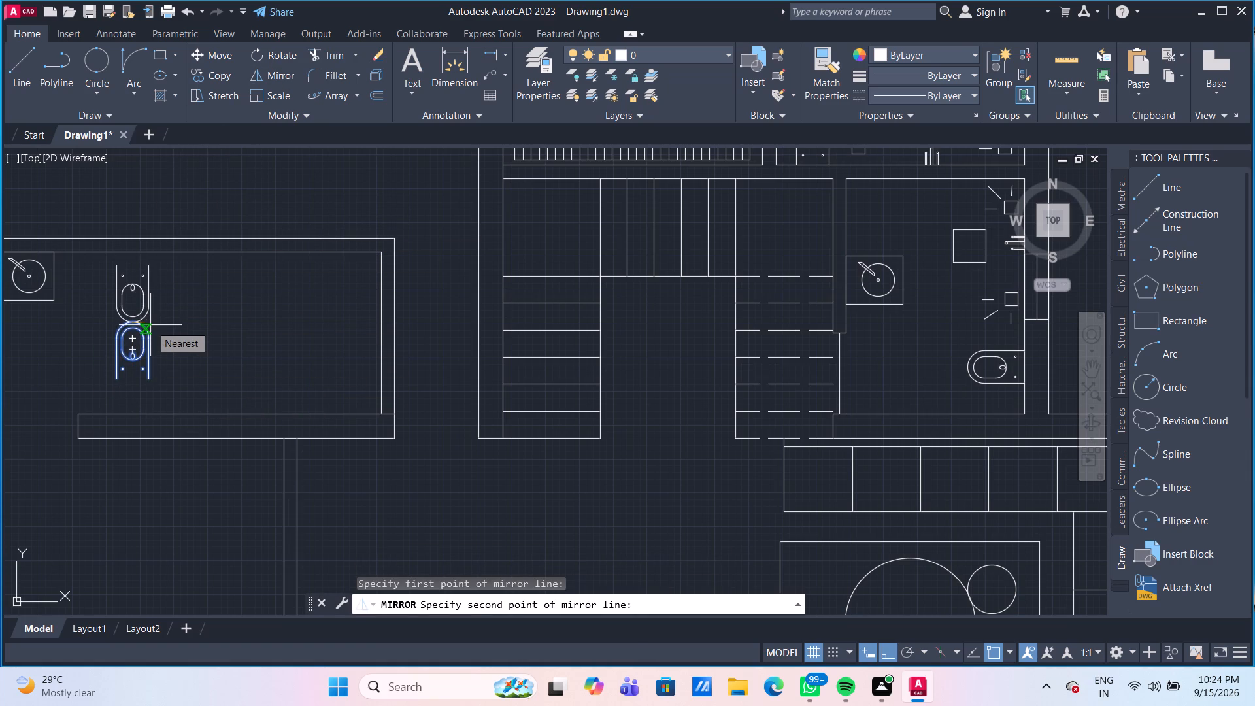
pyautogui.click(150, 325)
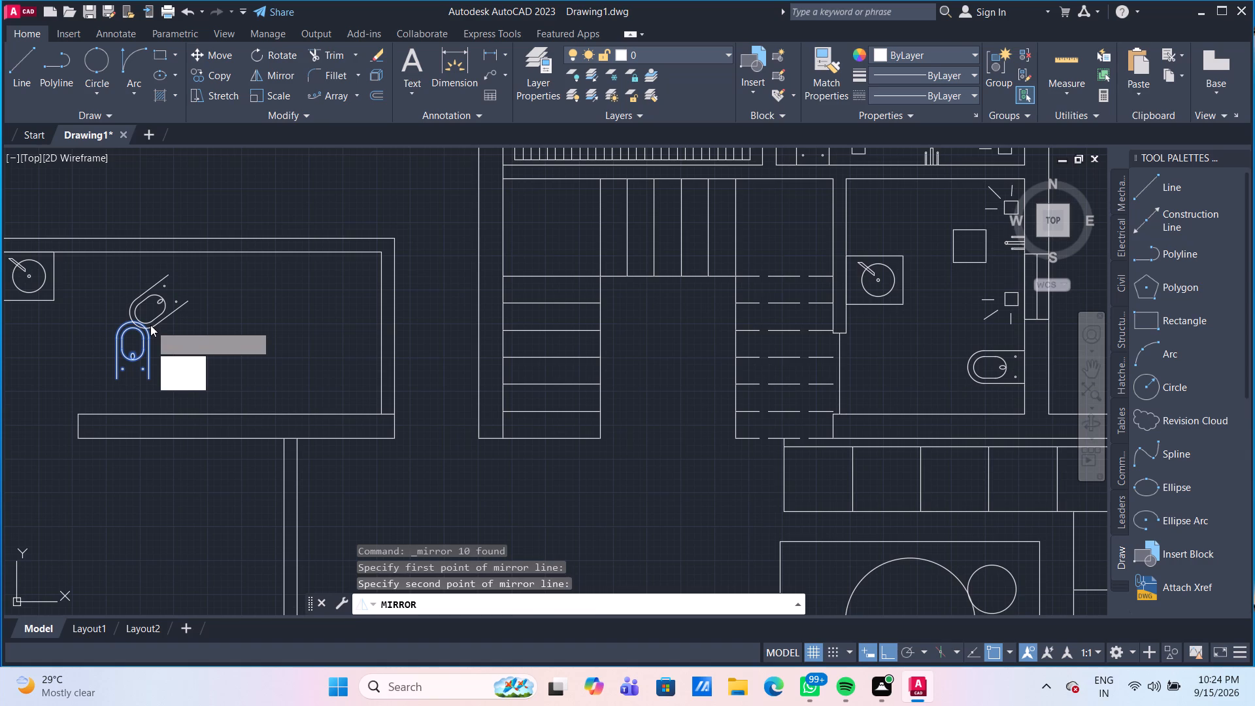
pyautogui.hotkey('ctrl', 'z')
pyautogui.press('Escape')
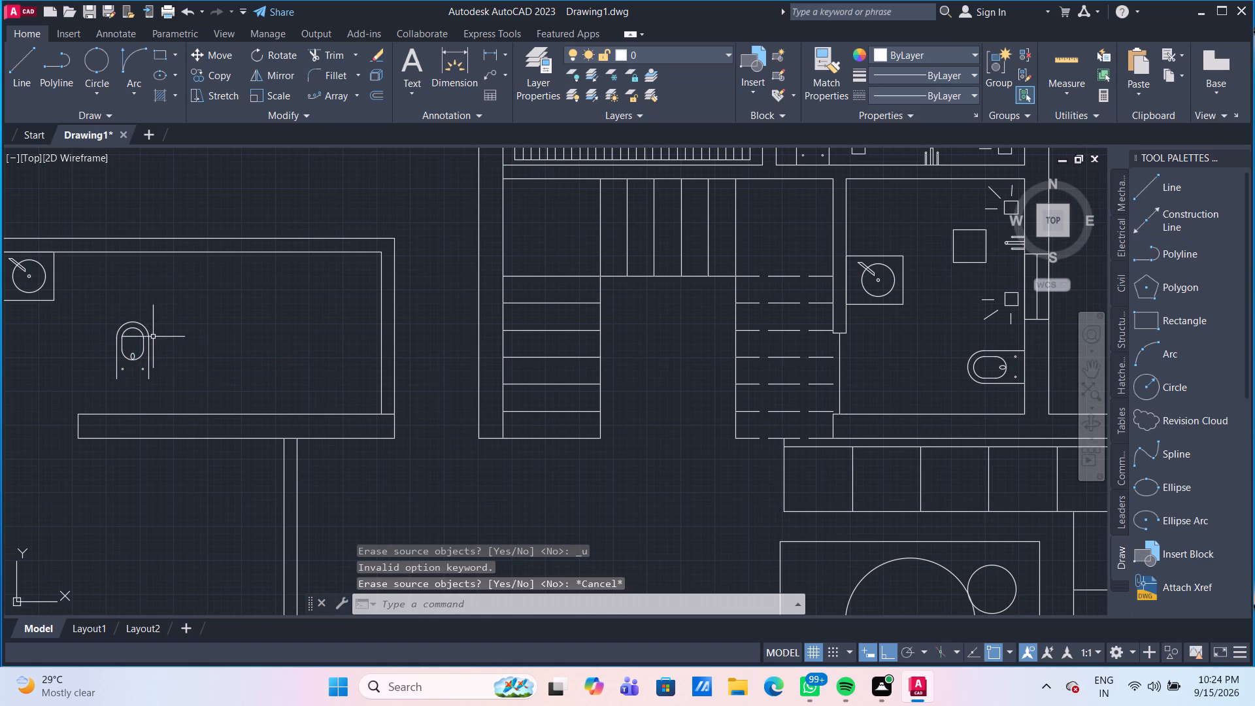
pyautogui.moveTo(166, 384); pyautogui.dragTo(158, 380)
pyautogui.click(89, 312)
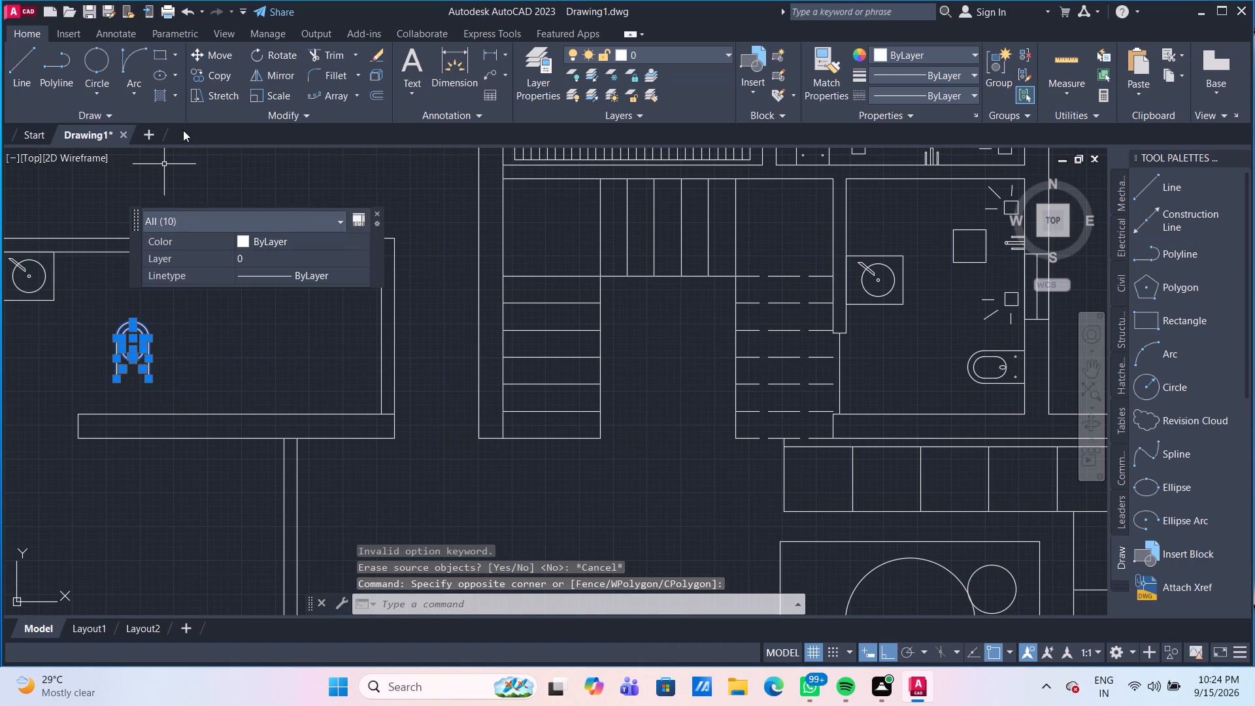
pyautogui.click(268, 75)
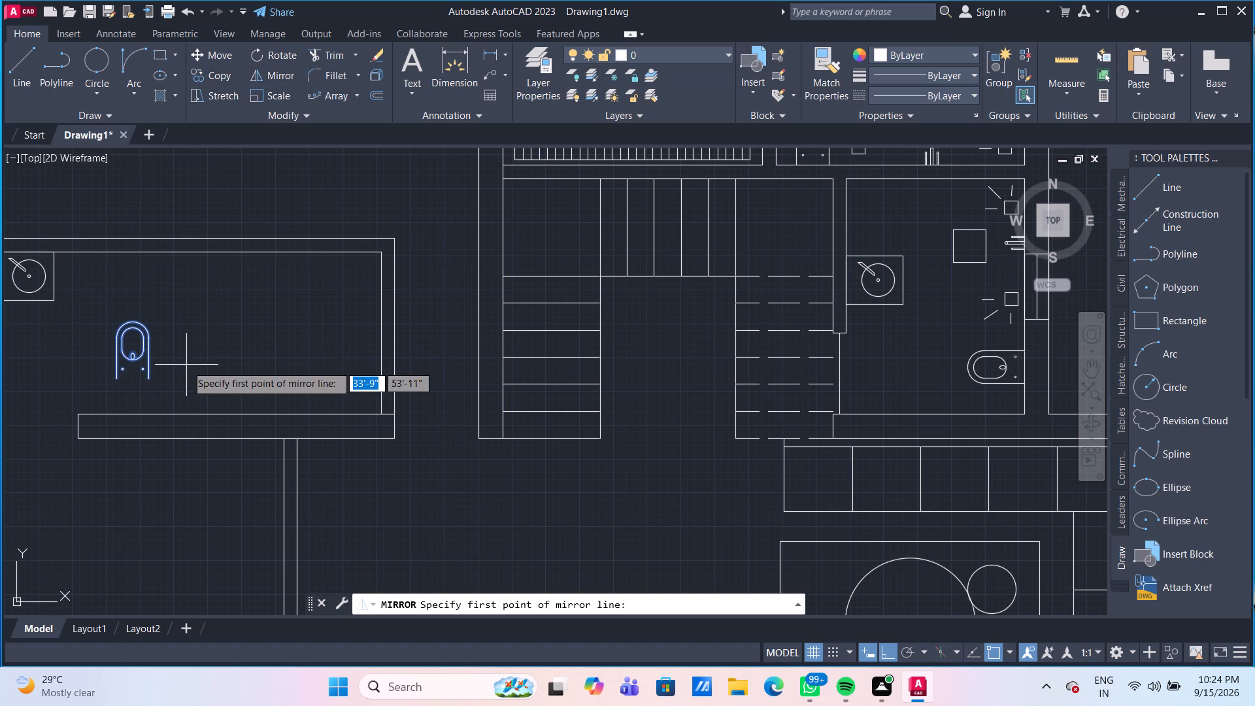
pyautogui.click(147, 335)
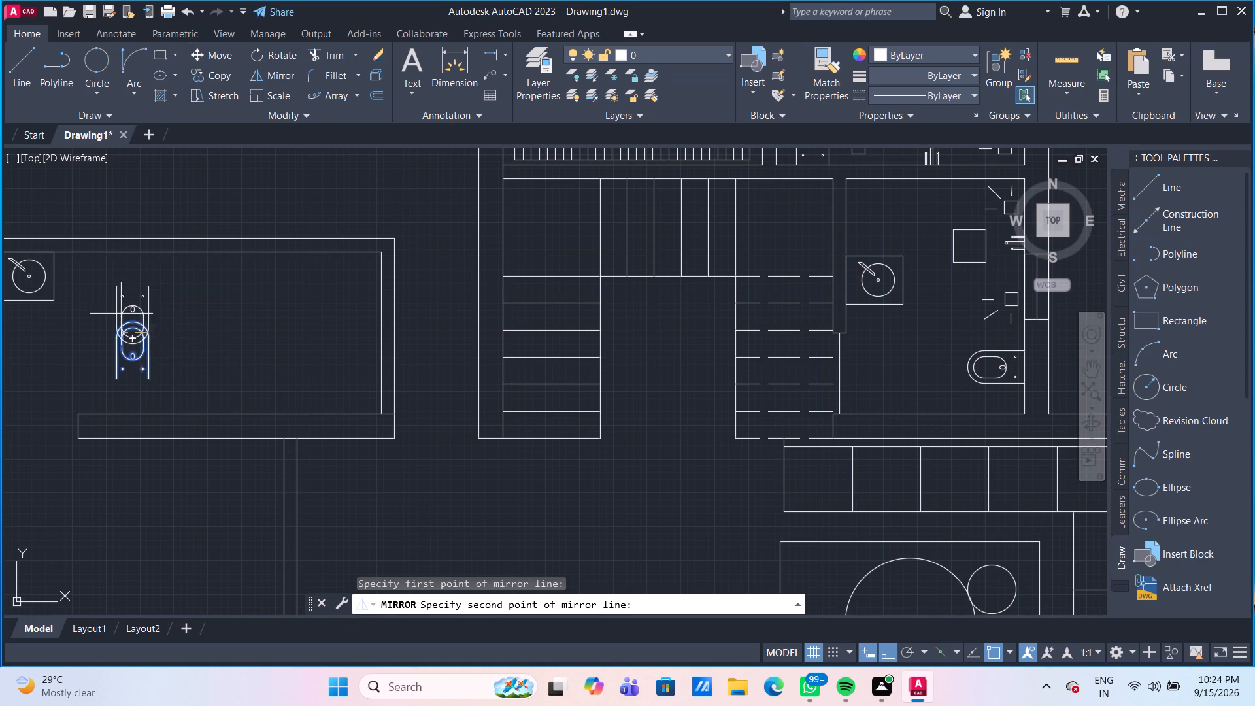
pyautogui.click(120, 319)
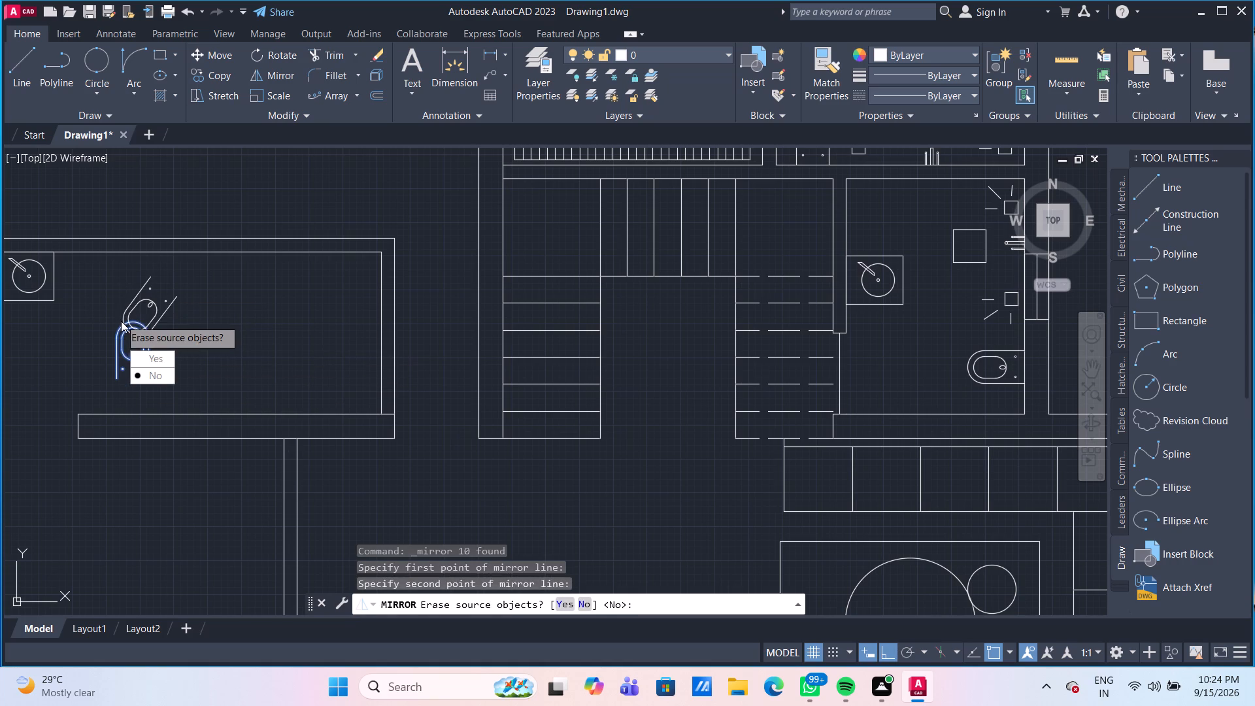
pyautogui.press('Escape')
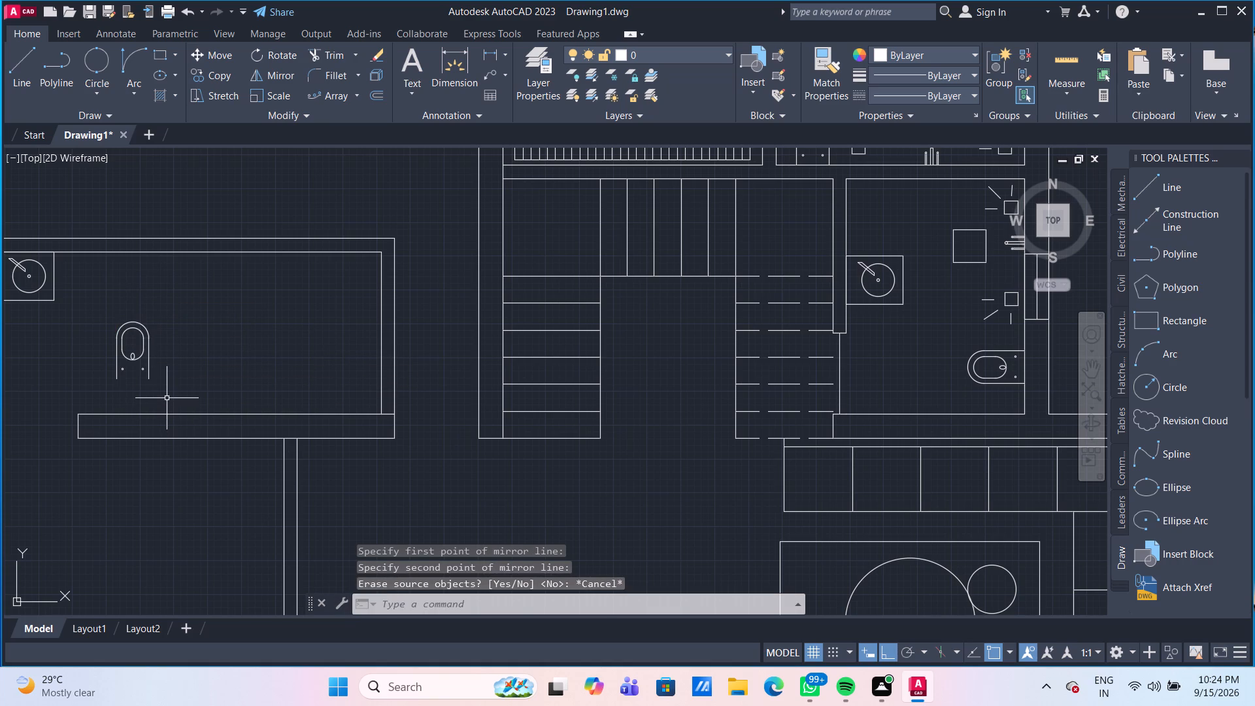
# Rotate the copied toilet in the small left room by 180° about its lower-right corner.
pyautogui.click(167, 392)
pyautogui.click(99, 311)
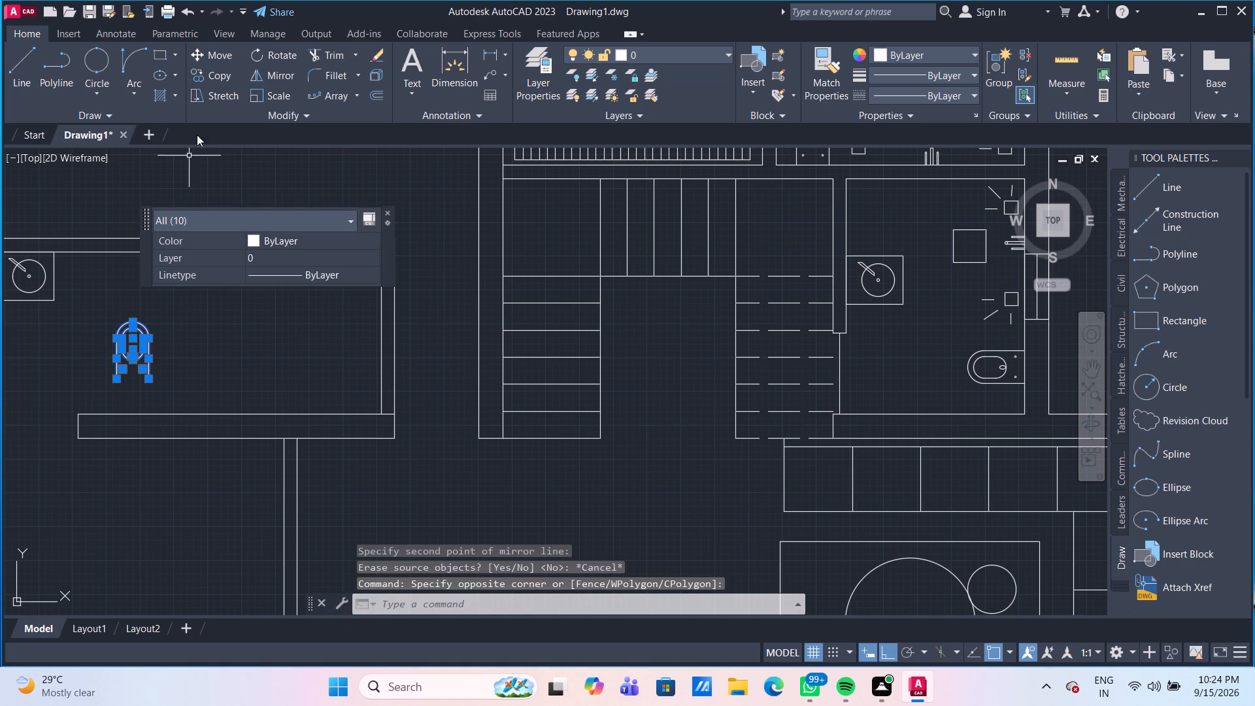
pyautogui.click(273, 60)
pyautogui.click(152, 378)
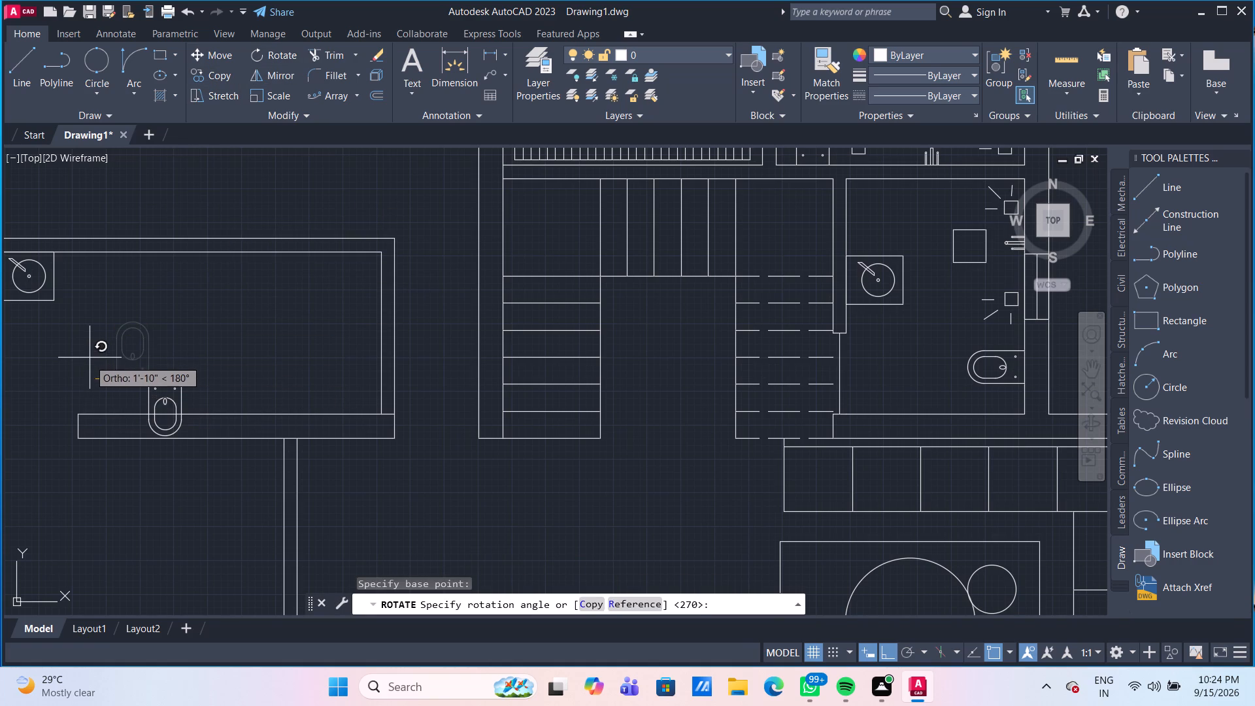
pyautogui.click(90, 358)
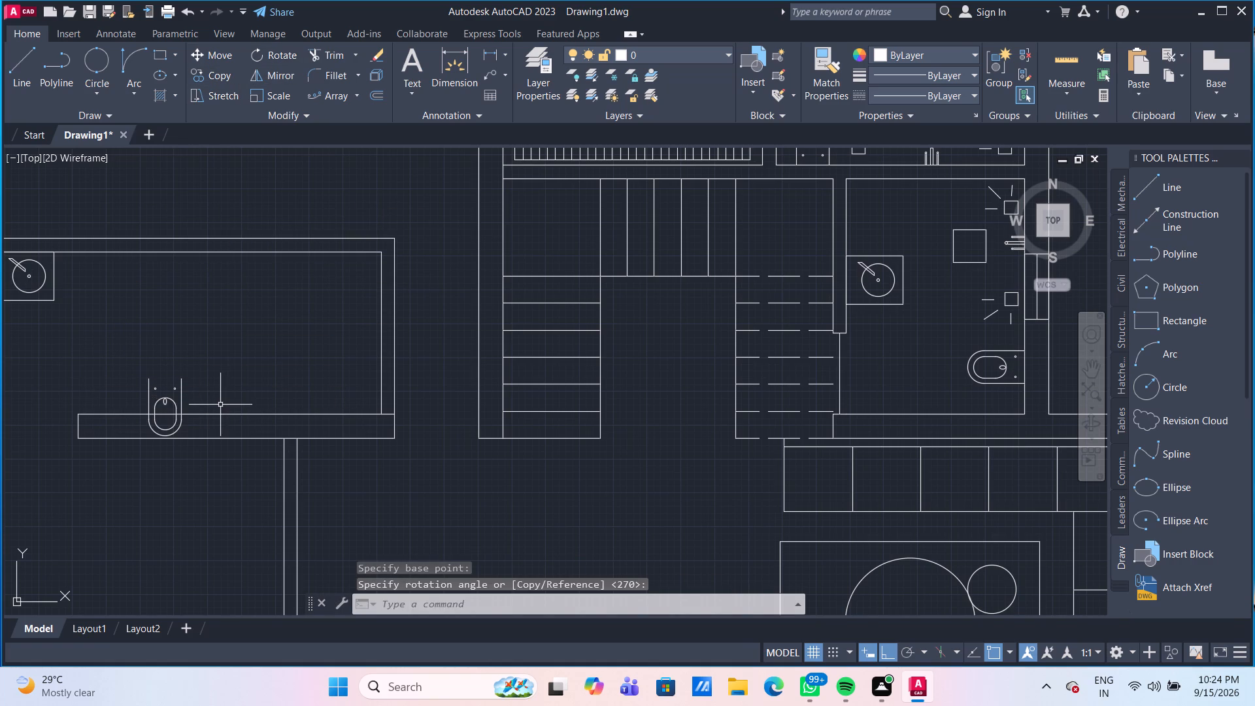
# Move the rotated toilet by its upper-left corner onto the inner face of the room's upper wall, right of the washbasin, with Ortho mode off.
pyautogui.scroll(1, 197, 409)
pyautogui.click(197, 409)
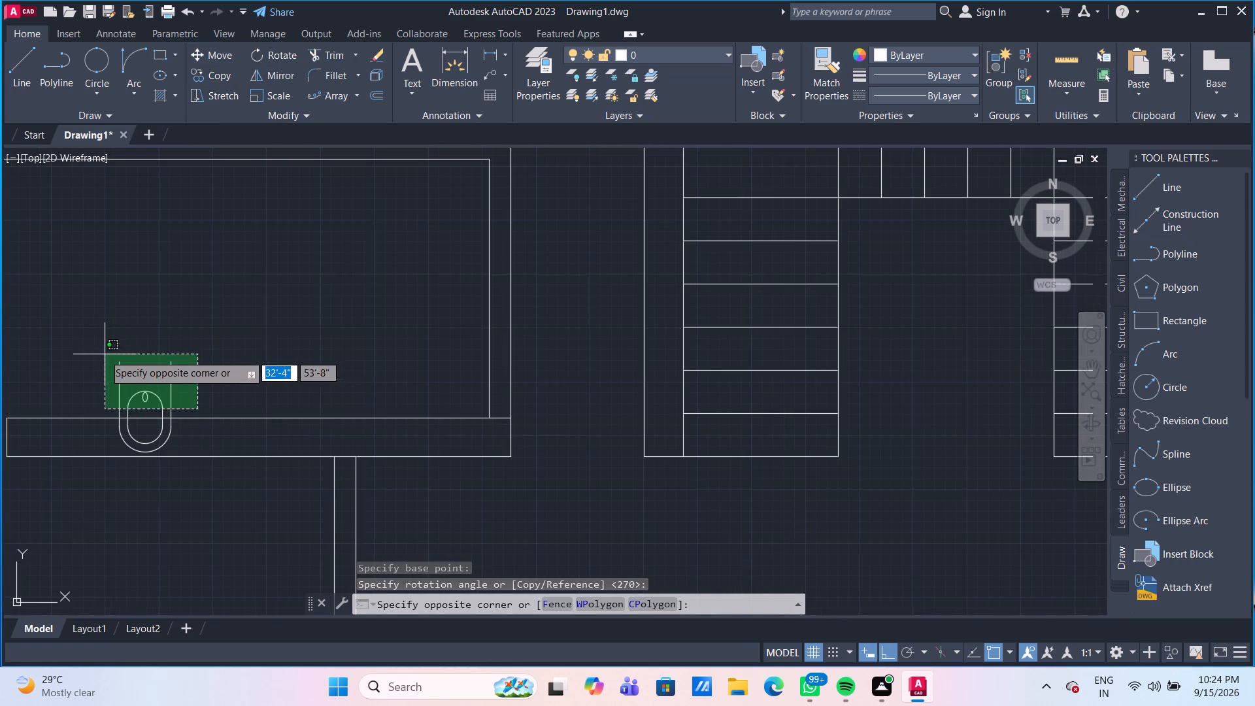
pyautogui.click(99, 352)
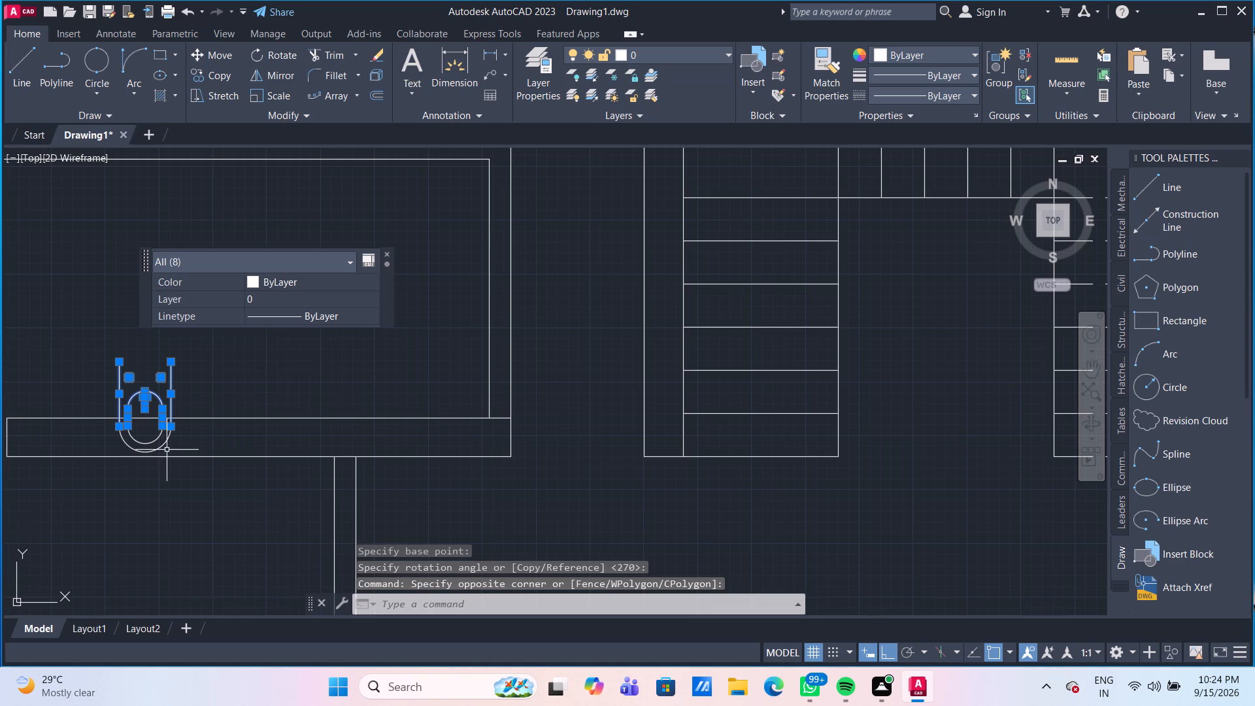
pyautogui.click(170, 448)
pyautogui.click(141, 431)
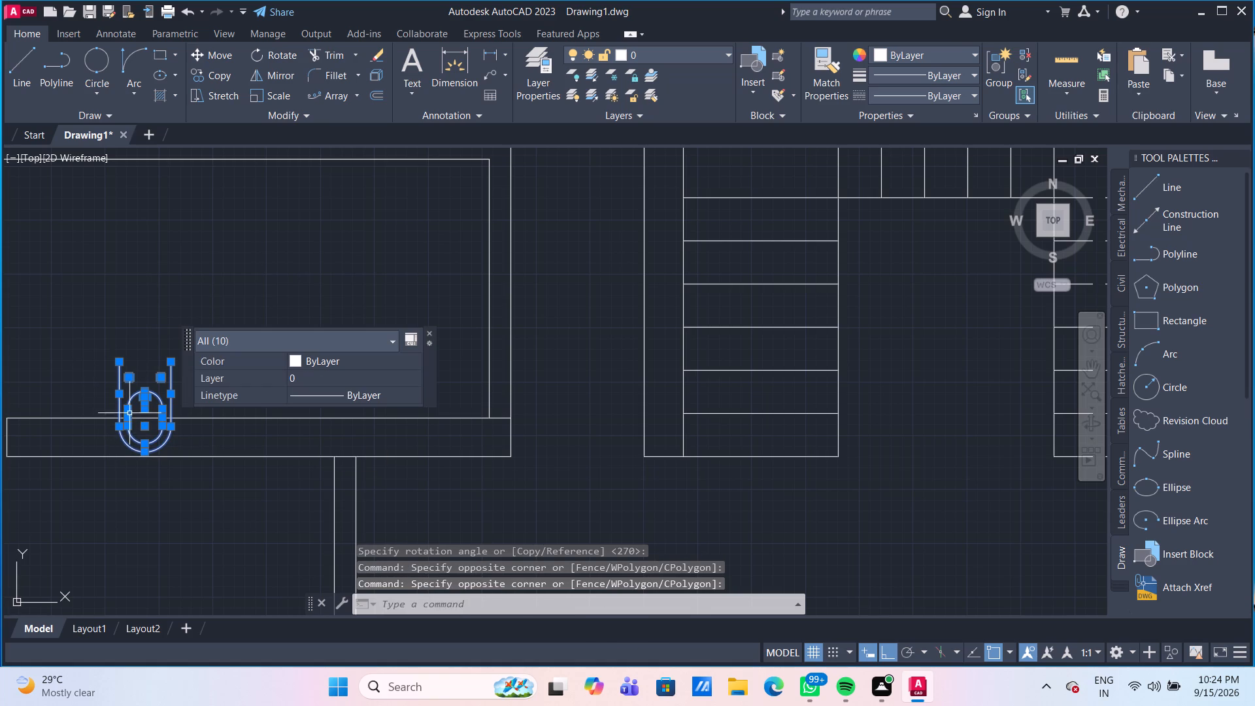
pyautogui.press('c')
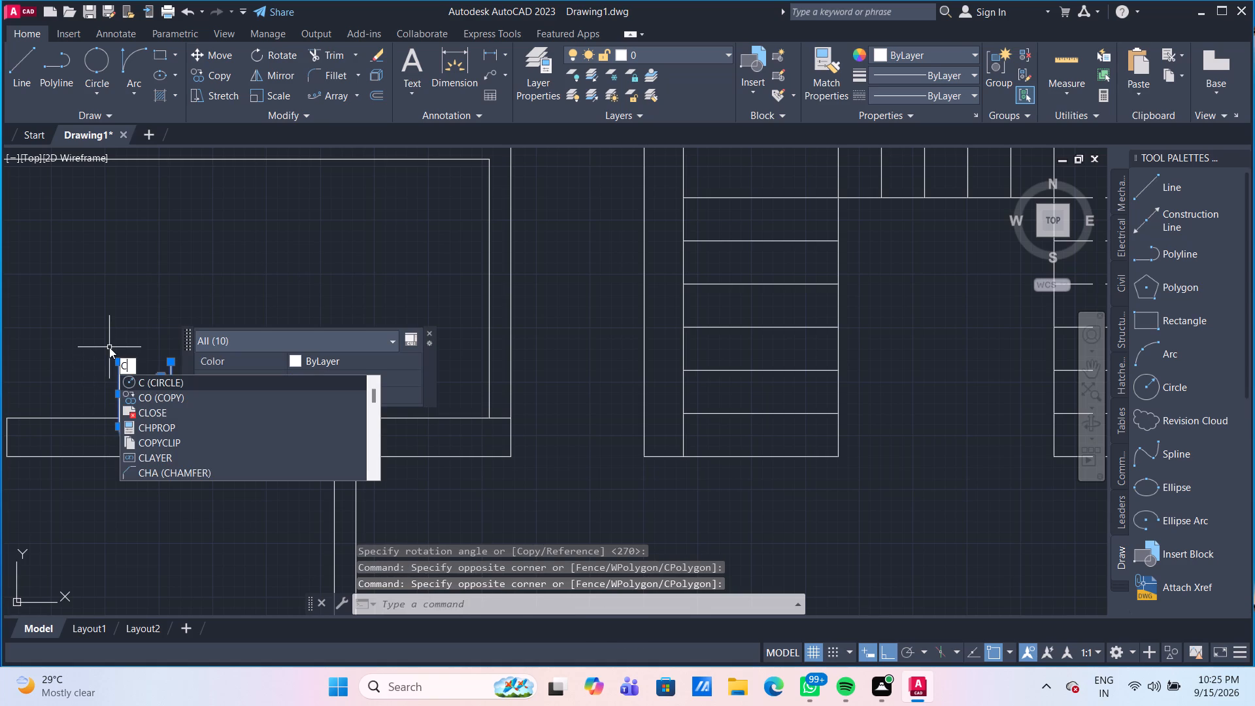
pyautogui.press('BackSpace')
pyautogui.press('m')
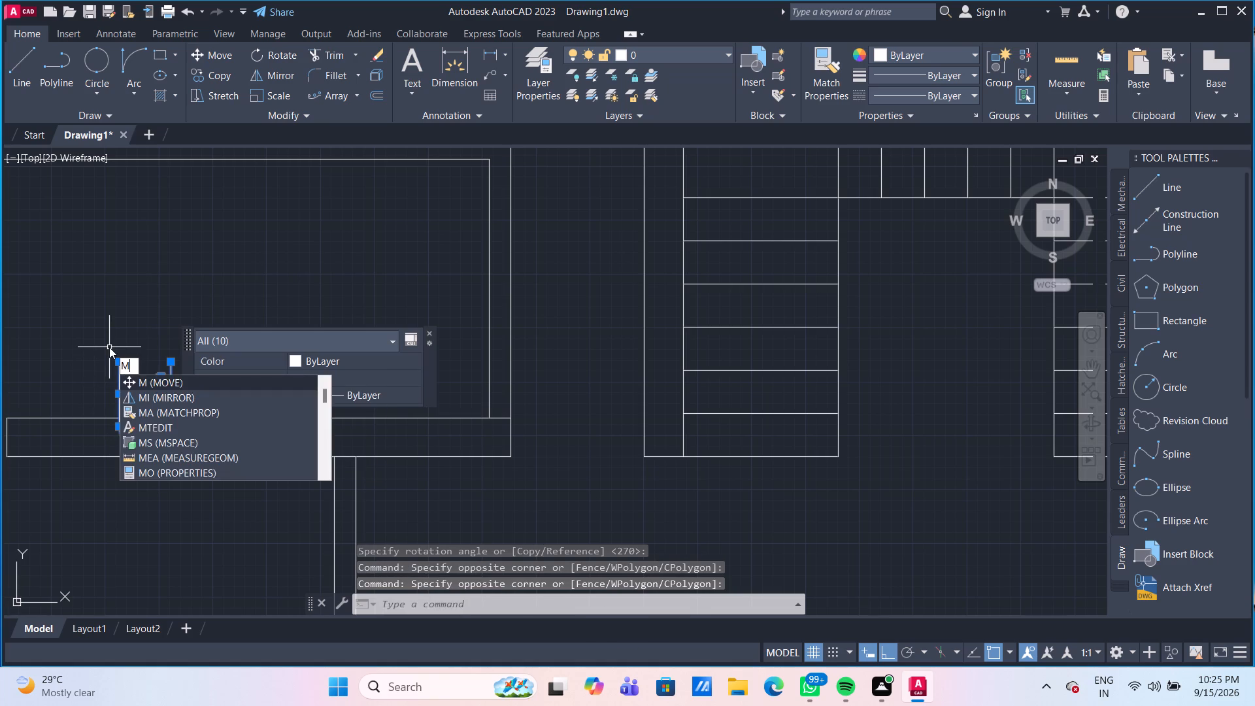
pyautogui.press('Return')
pyautogui.scroll(-2, 109, 347)
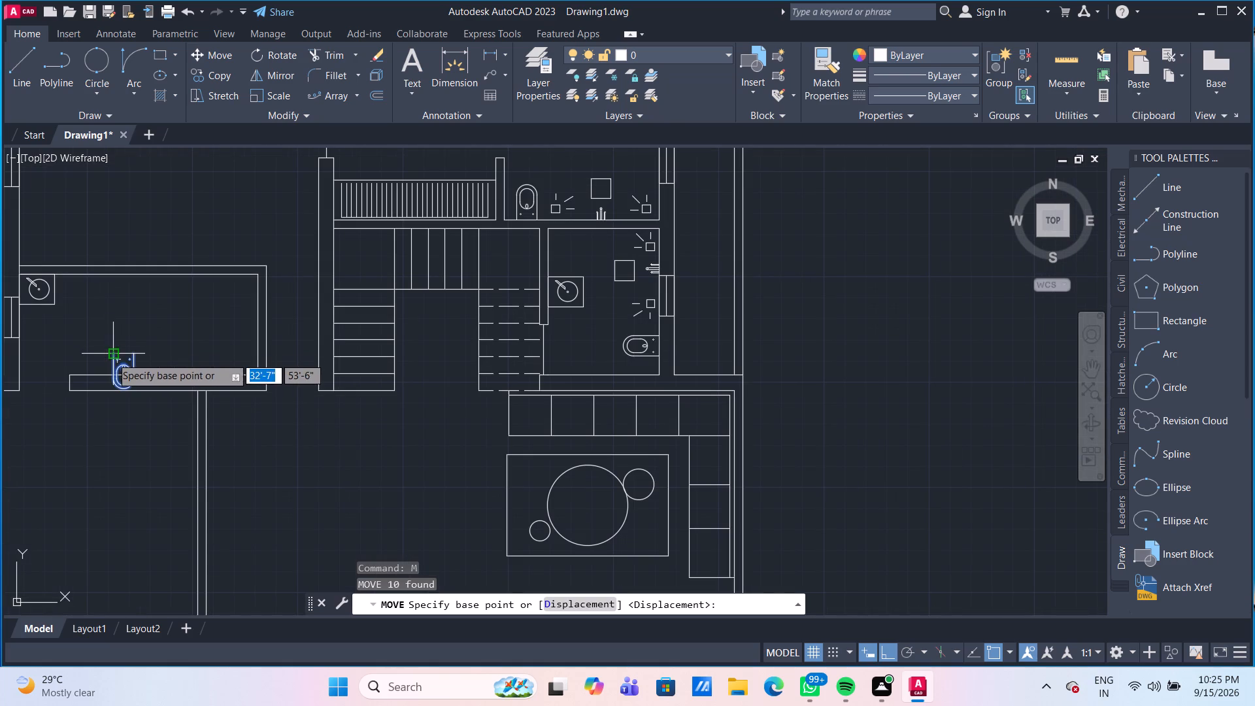
pyautogui.click(111, 357)
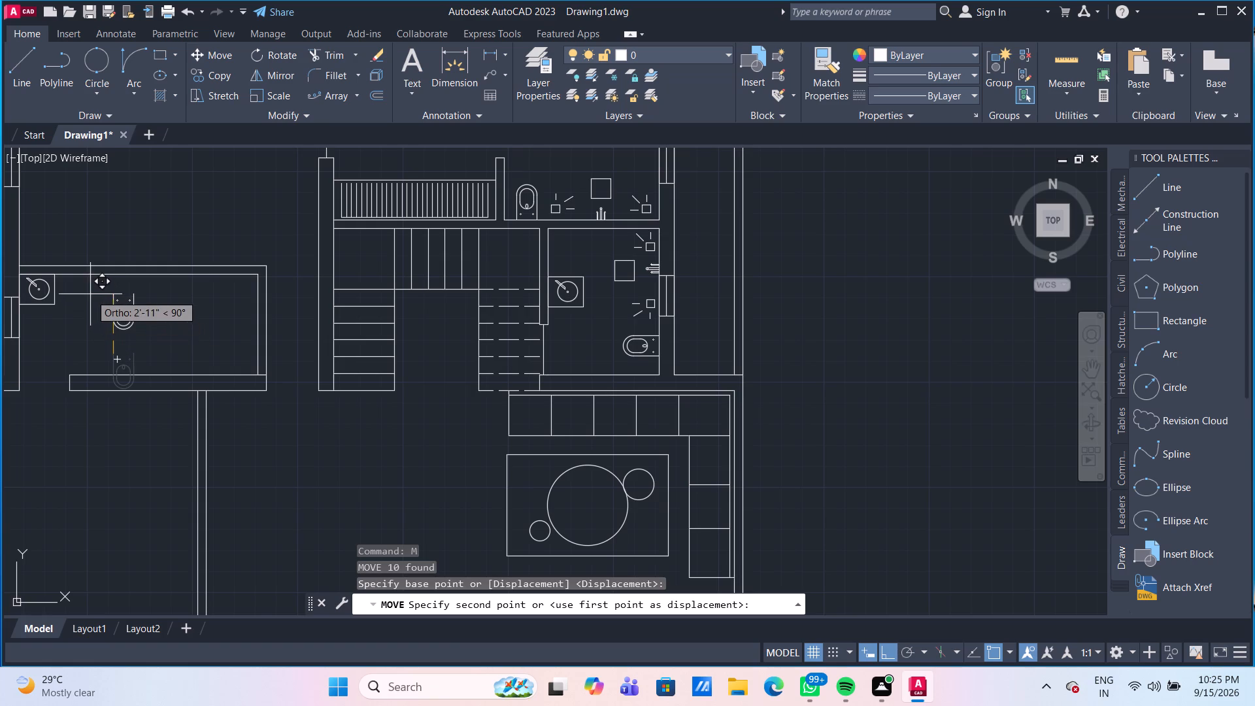
pyautogui.scroll(1, 90, 294)
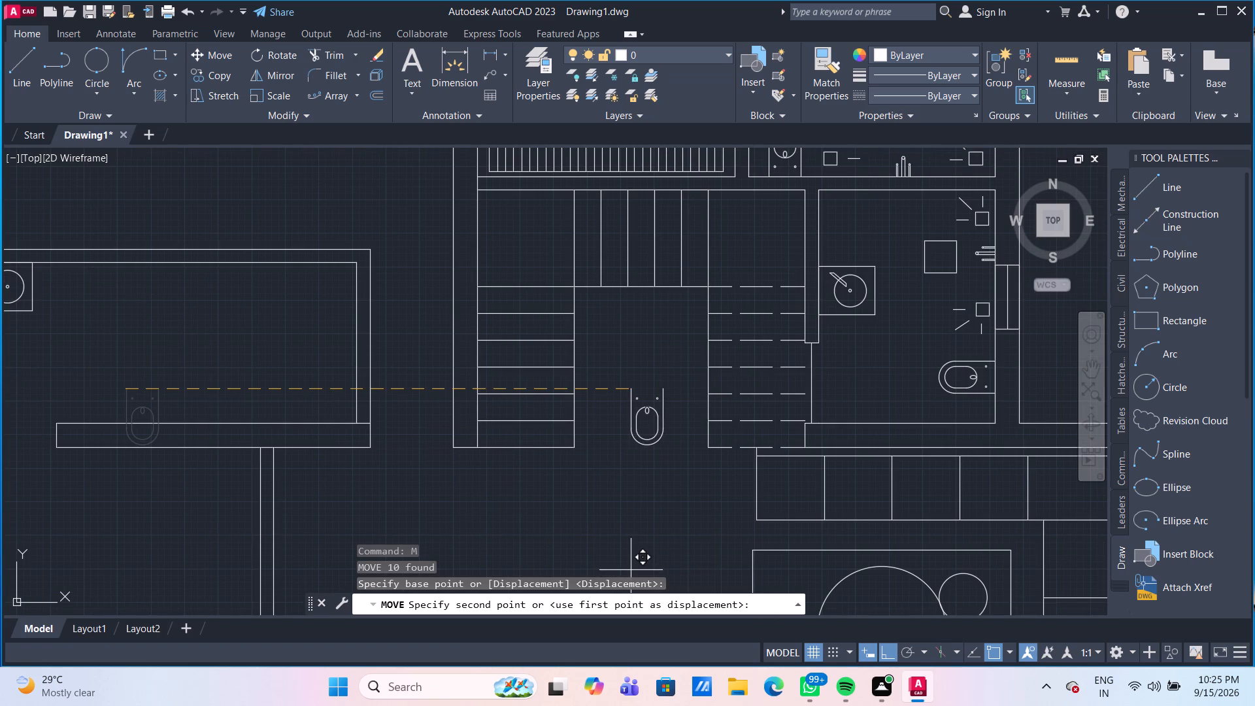
pyautogui.click(884, 660)
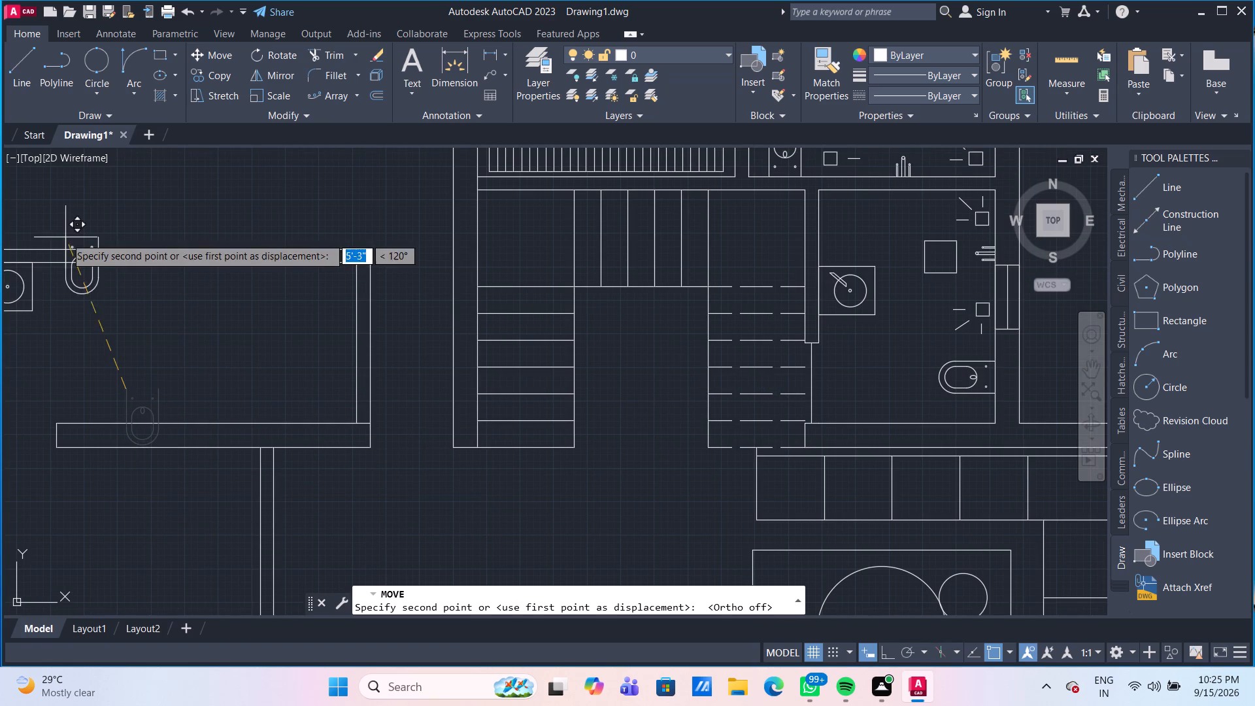
pyautogui.scroll(2, 75, 265)
pyautogui.scroll(-1, 86, 278)
pyautogui.moveTo(107, 279); pyautogui.dragTo(154, 275, button='middle')
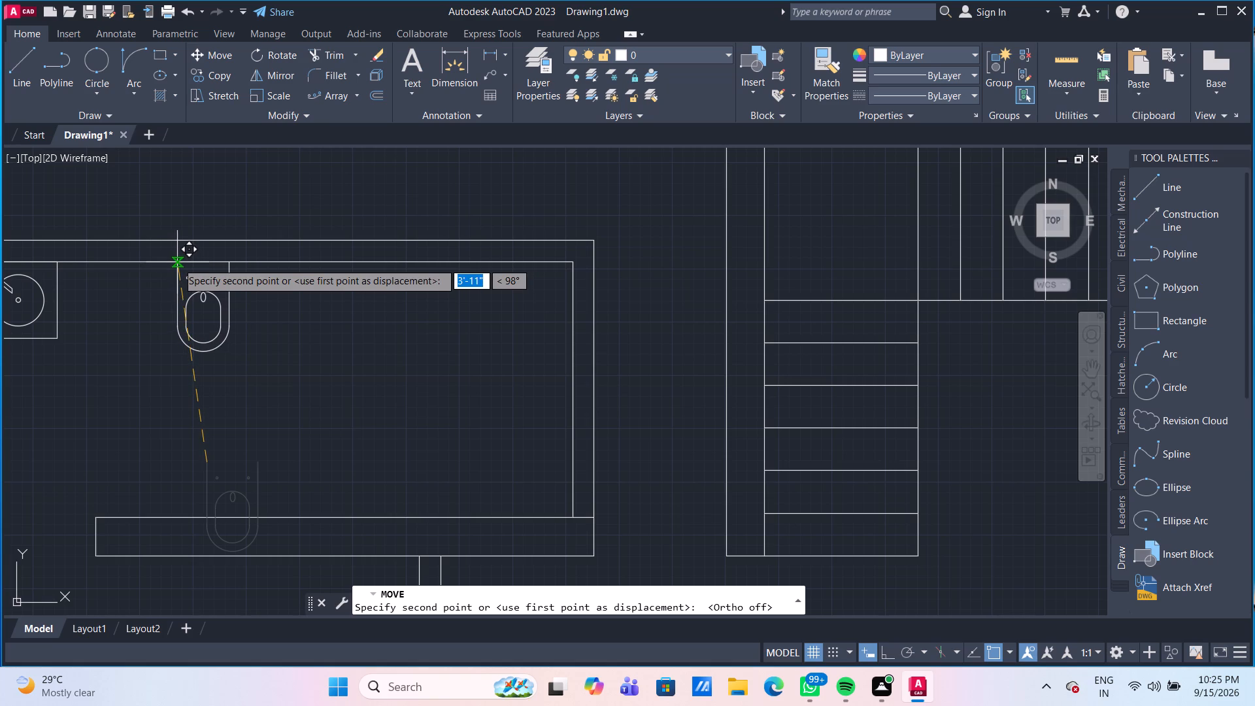
pyautogui.click(177, 262)
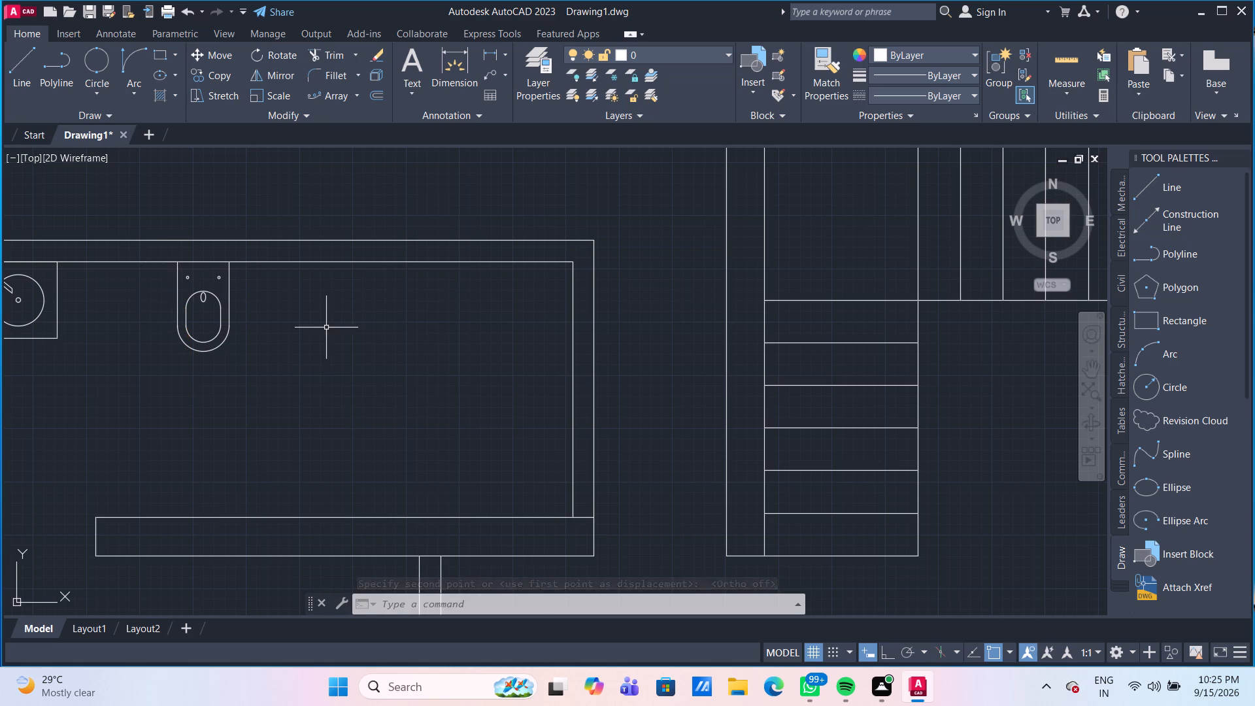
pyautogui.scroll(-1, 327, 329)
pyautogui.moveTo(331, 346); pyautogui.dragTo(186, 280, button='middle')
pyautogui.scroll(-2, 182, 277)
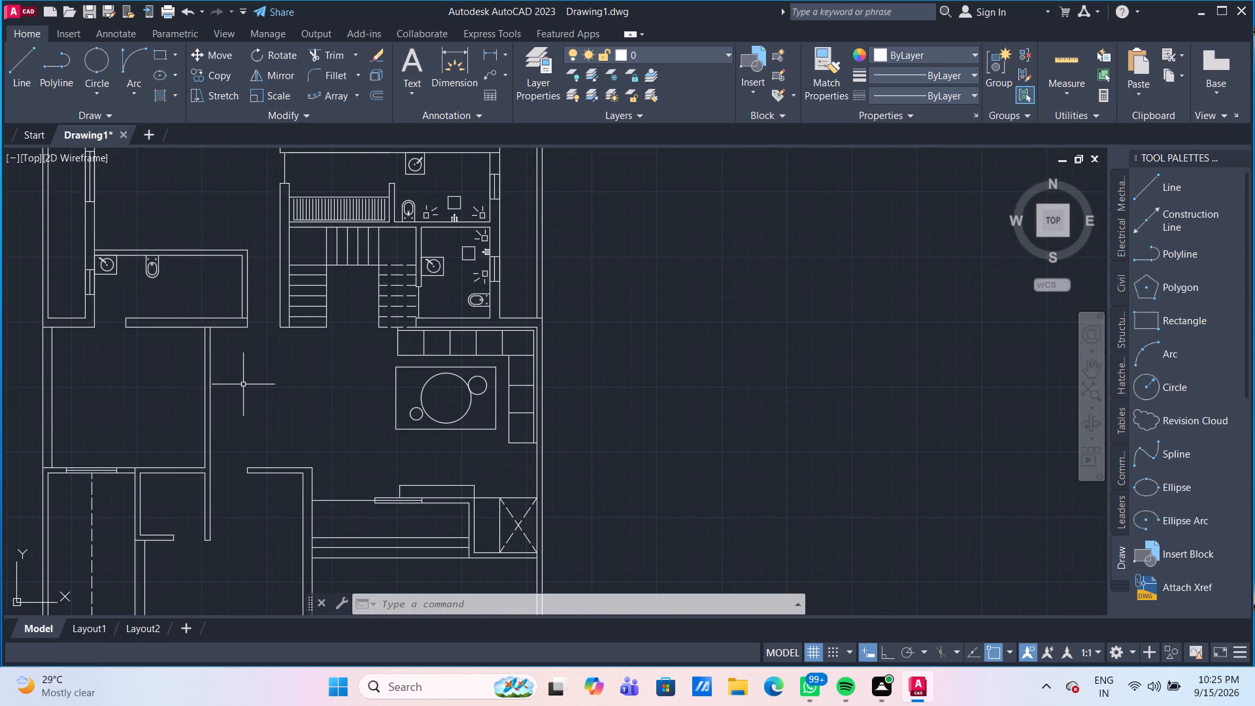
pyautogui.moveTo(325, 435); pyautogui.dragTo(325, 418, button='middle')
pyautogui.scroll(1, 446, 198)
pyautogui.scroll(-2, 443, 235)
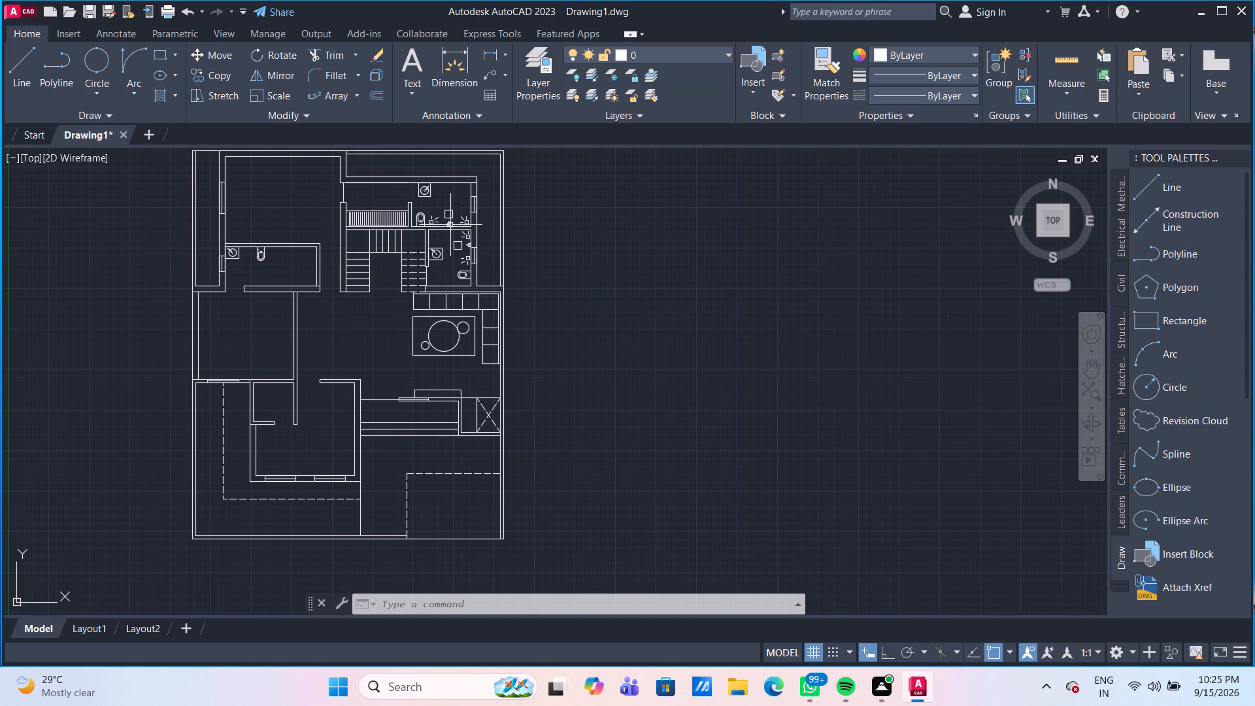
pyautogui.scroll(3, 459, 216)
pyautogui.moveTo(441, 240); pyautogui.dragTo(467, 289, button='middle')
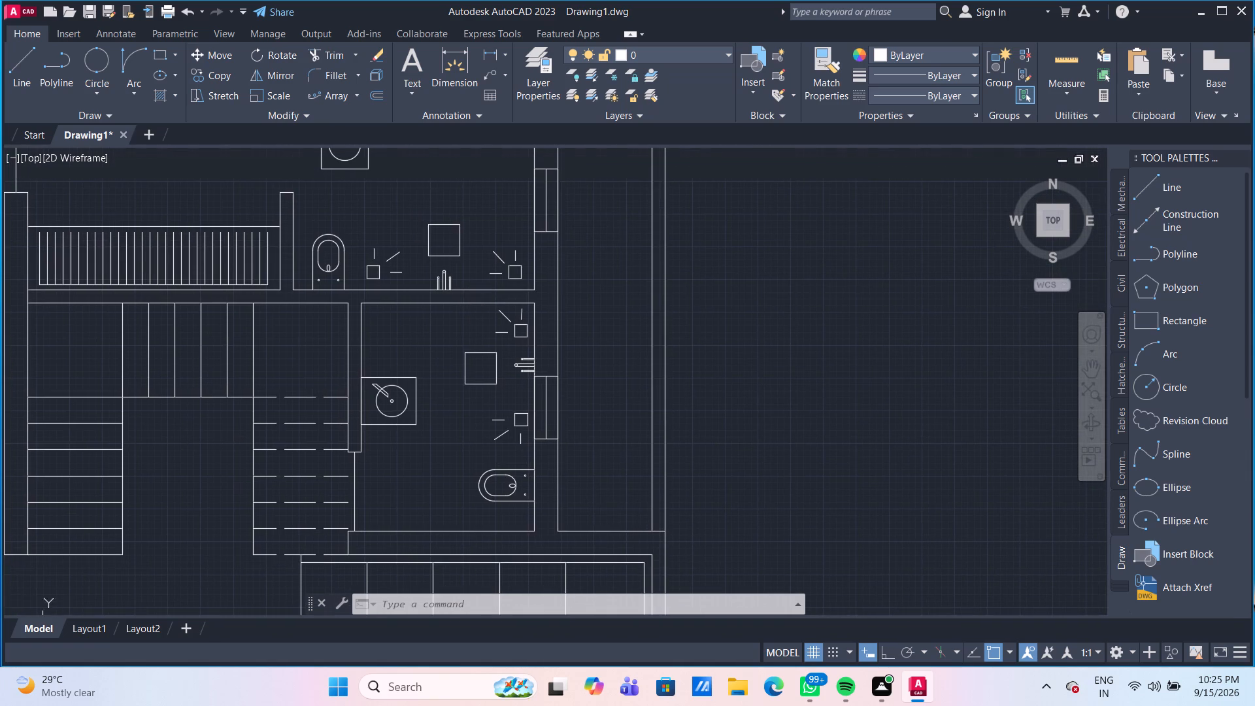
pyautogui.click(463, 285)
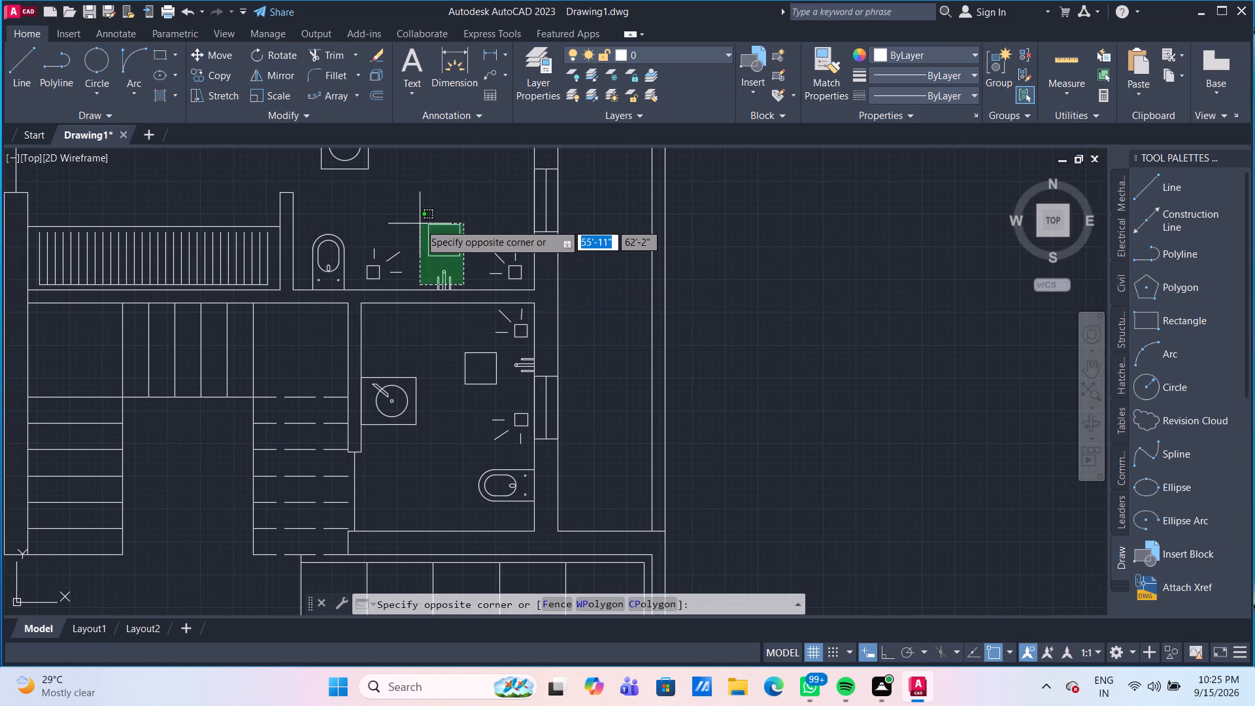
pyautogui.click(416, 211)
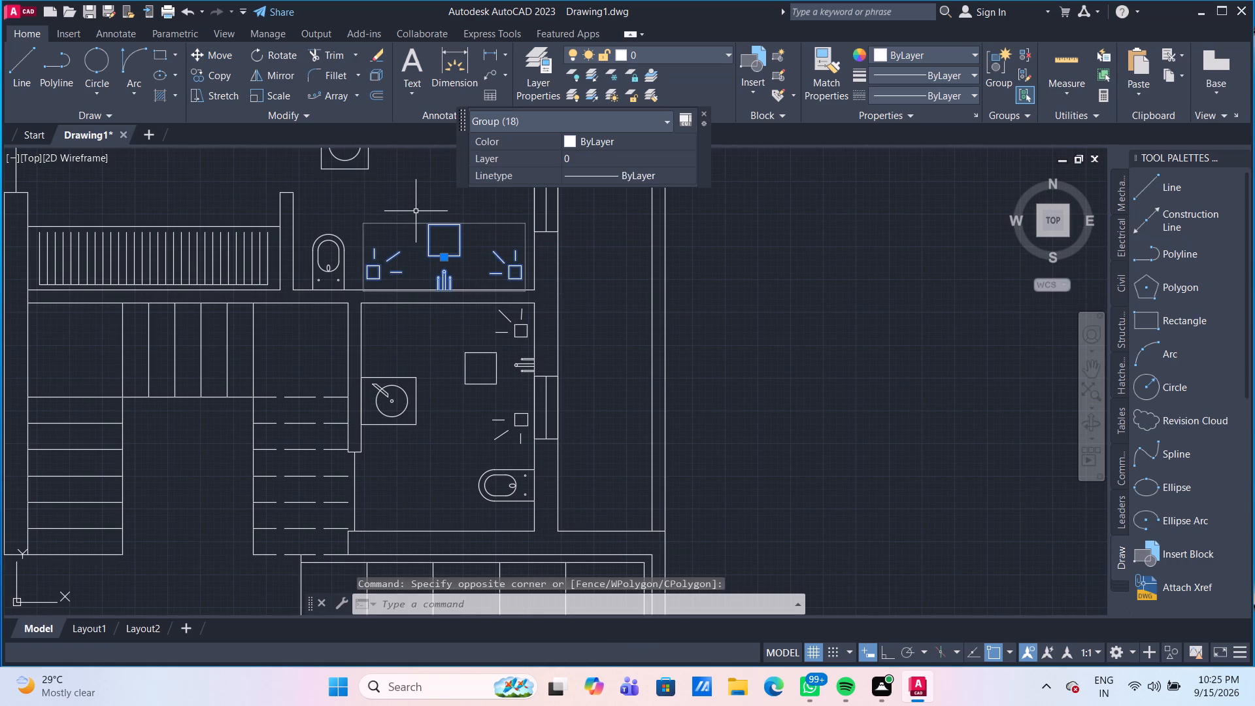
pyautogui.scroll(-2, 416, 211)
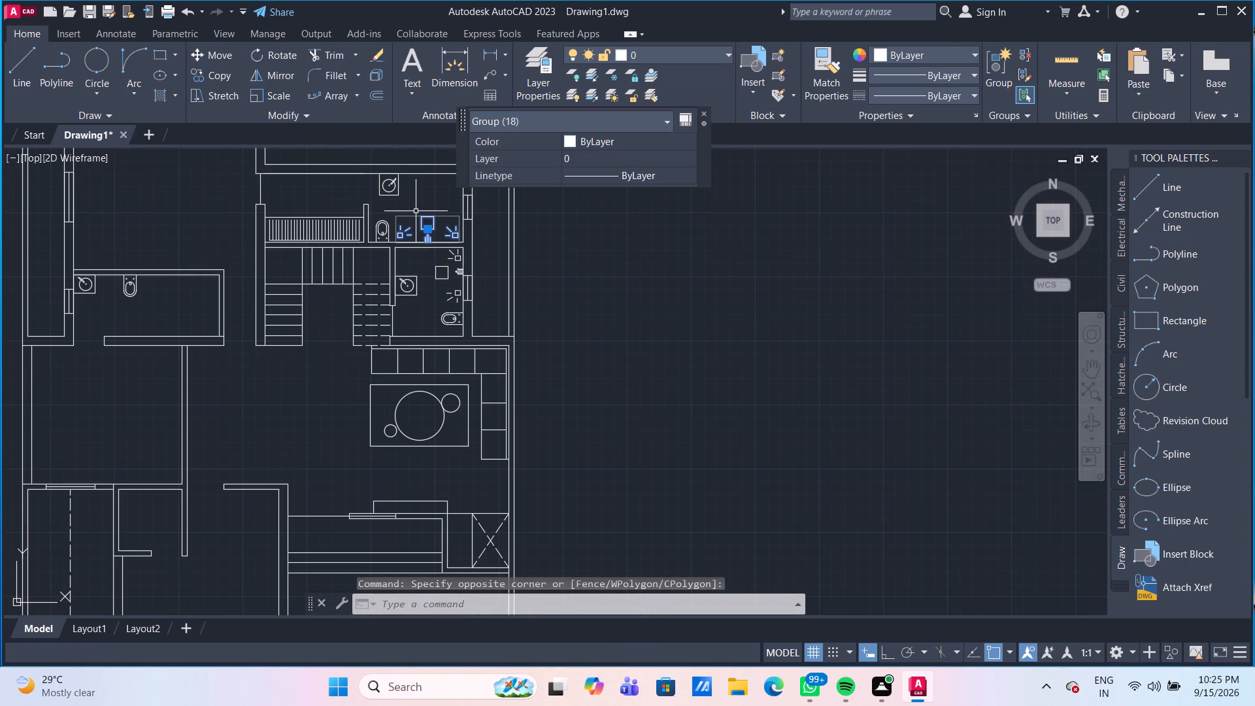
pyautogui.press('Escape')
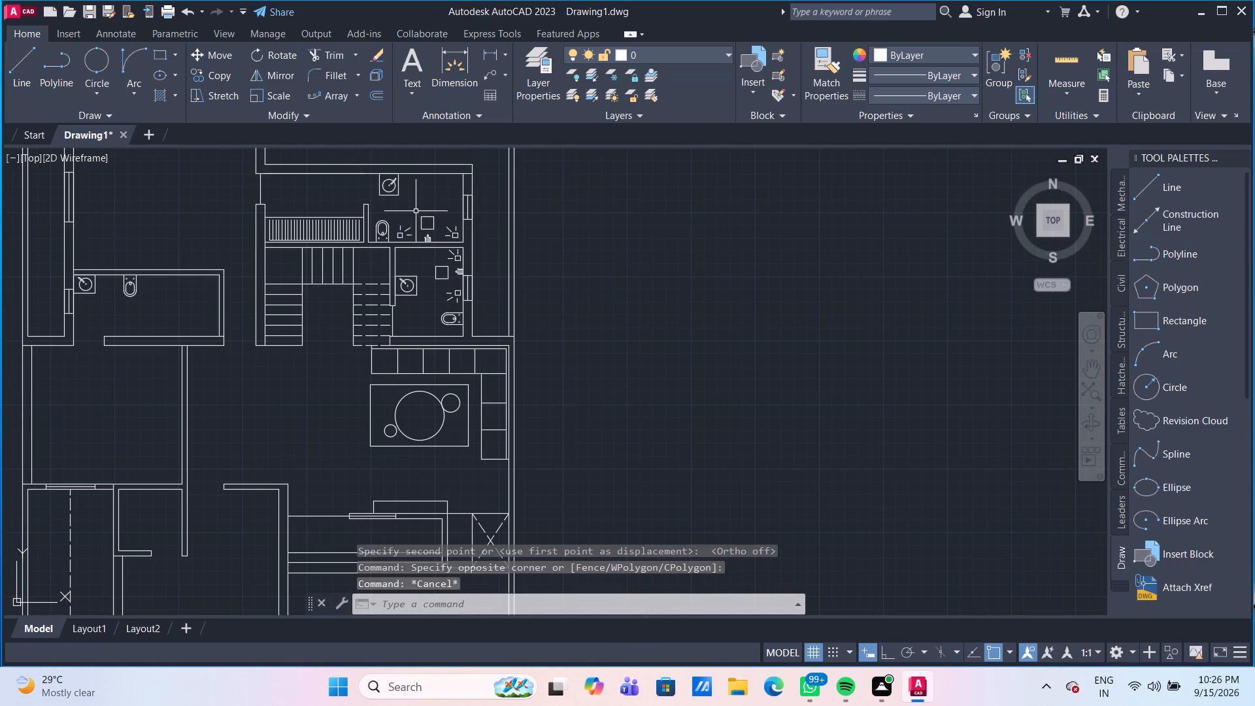
# Copy the shower square and its wall fitting from the bathroom beside the dashed stair flight into open floor of the large room above the small left bathroom.
pyautogui.scroll(3, 443, 272)
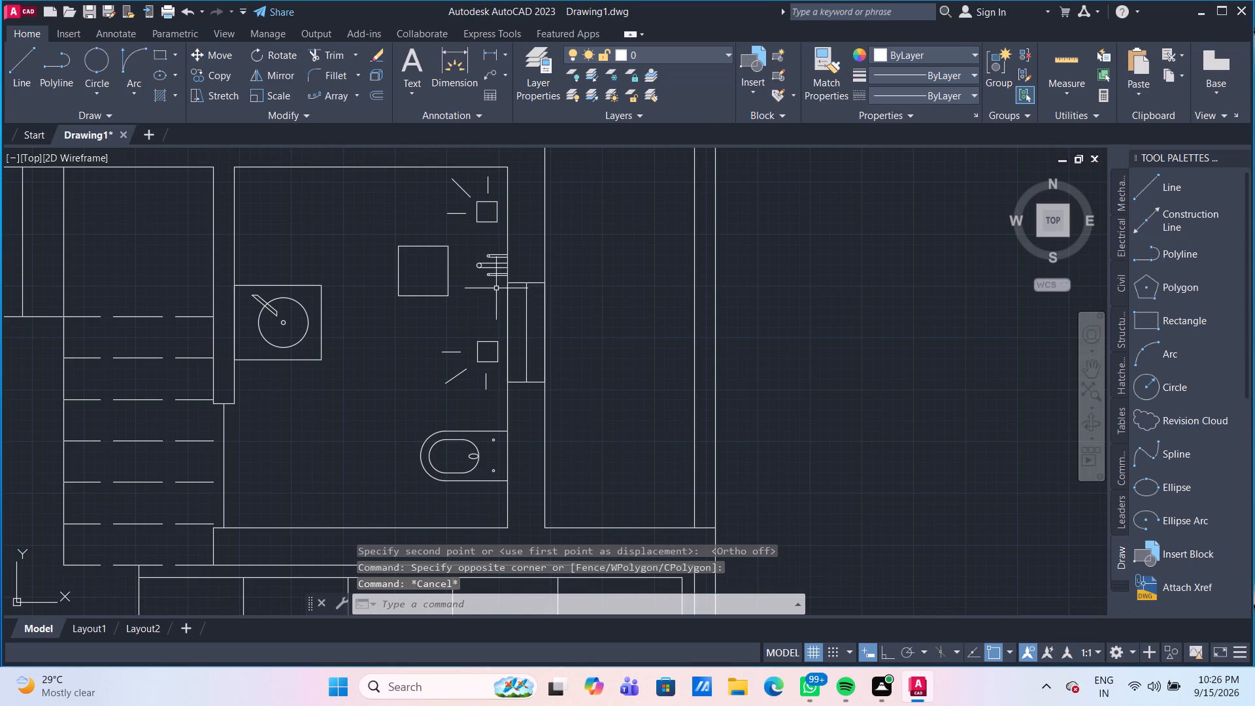
pyautogui.click(499, 288)
pyautogui.click(433, 242)
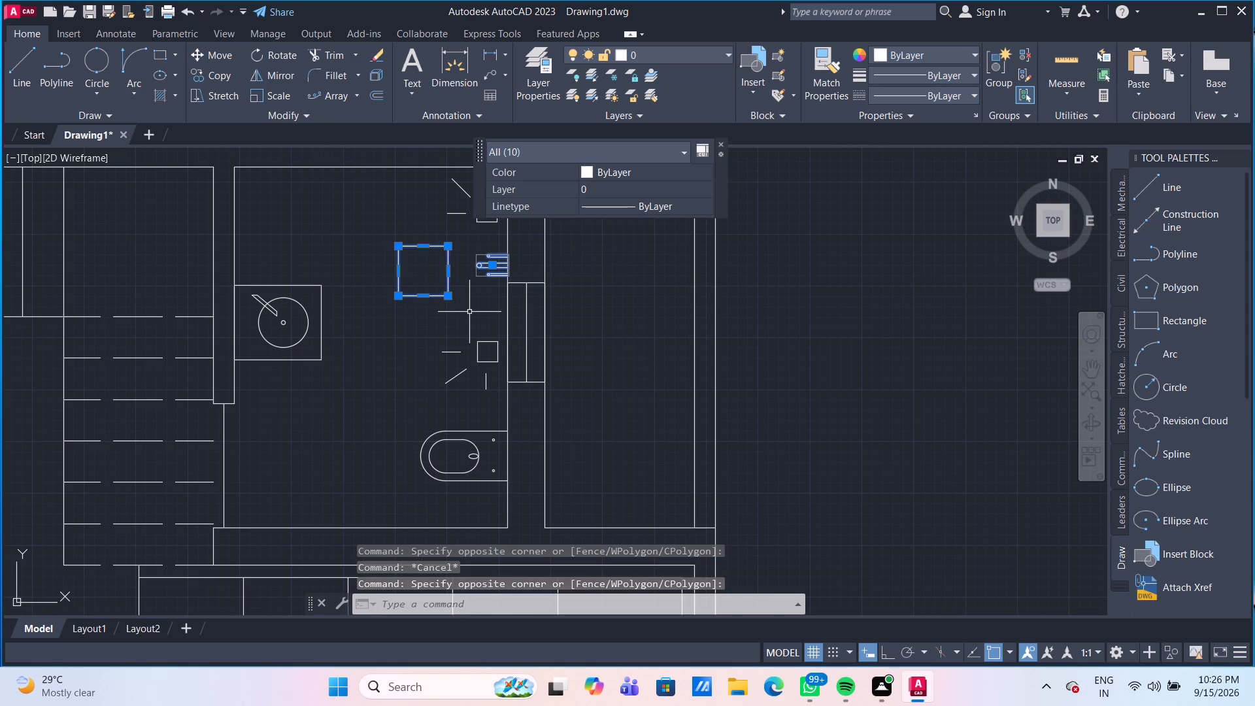
pyautogui.write('CO')
pyautogui.press('Return')
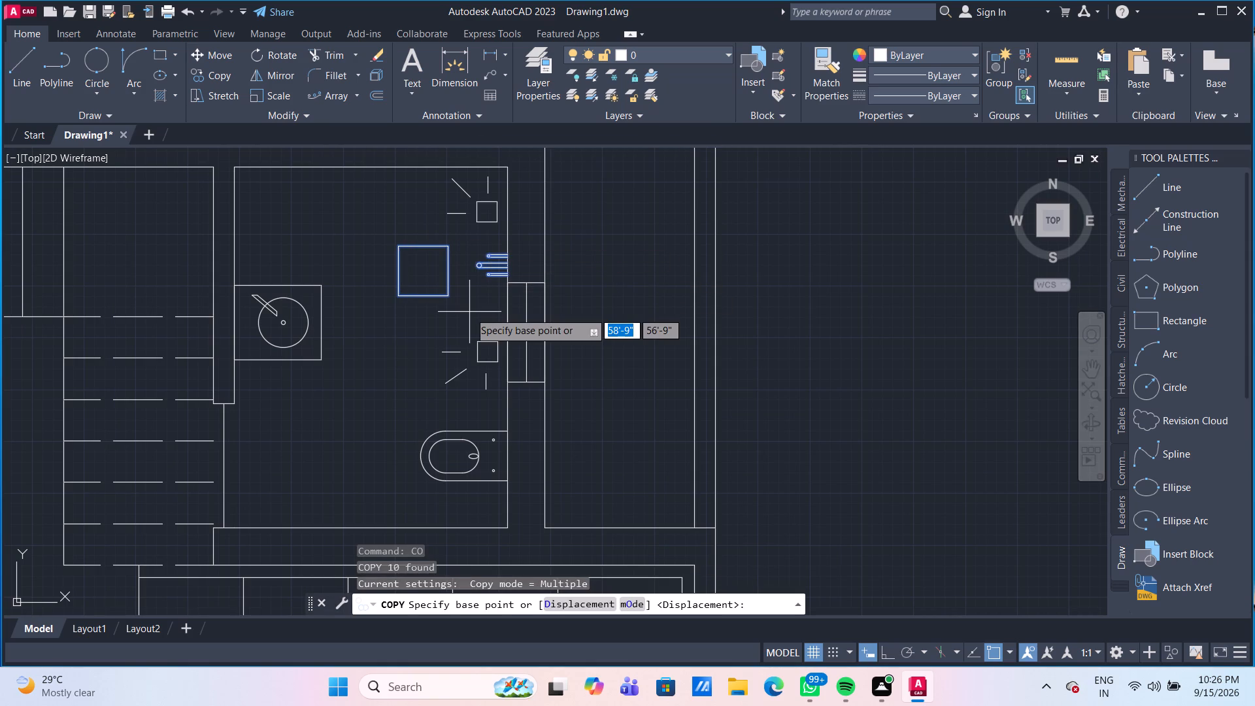
pyautogui.scroll(1, 488, 277)
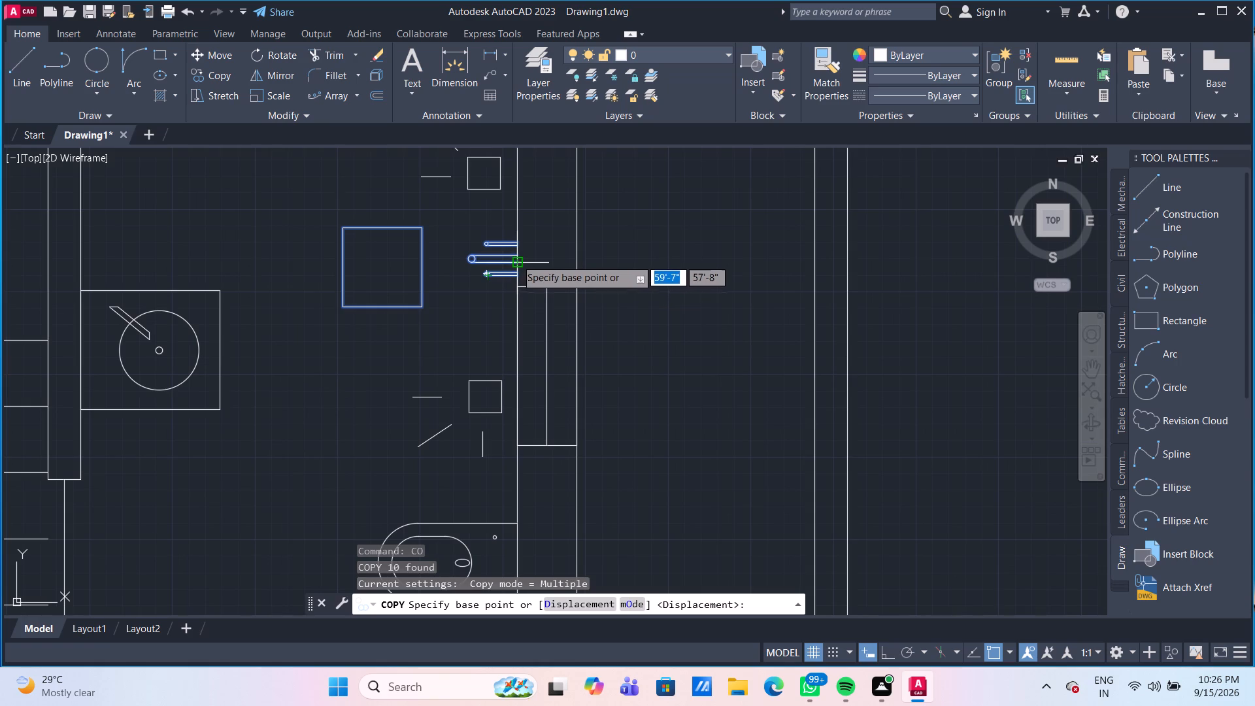
pyautogui.click(516, 258)
pyautogui.scroll(-1, 275, 299)
pyautogui.moveTo(275, 299); pyautogui.dragTo(278, 301, button='middle')
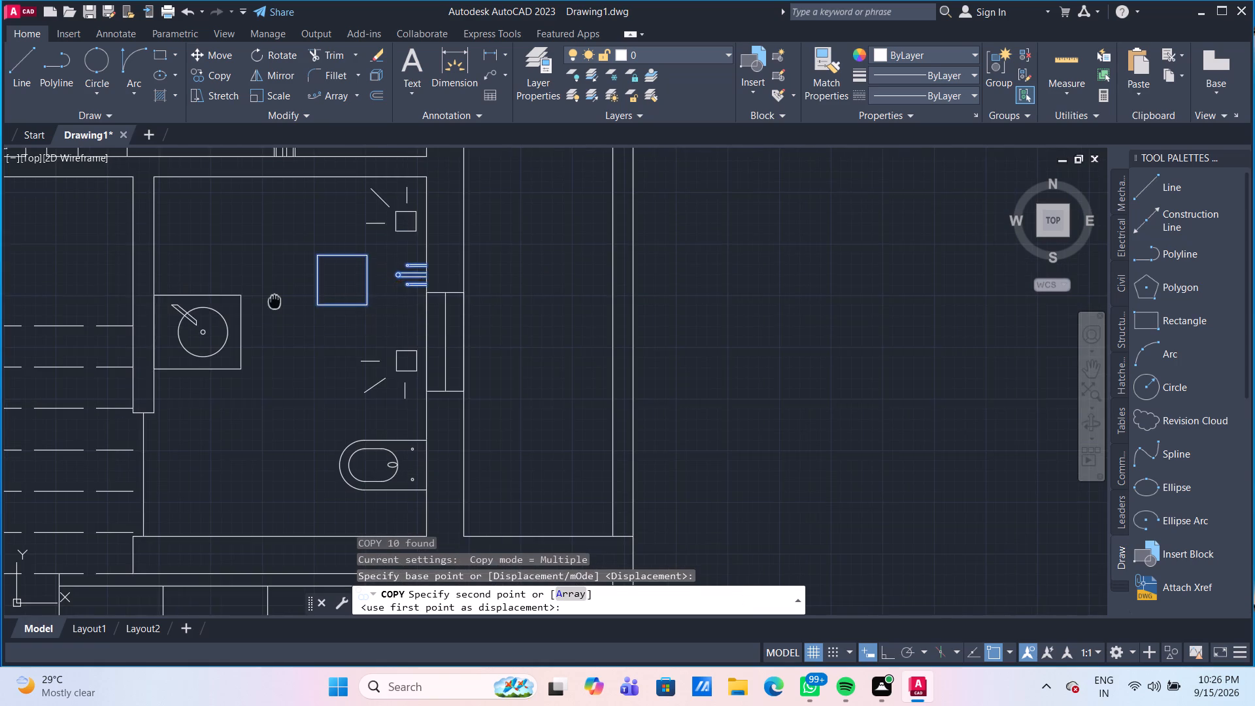
pyautogui.moveTo(278, 301); pyautogui.dragTo(469, 316, button='middle')
pyautogui.scroll(-3, 254, 280)
pyautogui.scroll(-1, 101, 318)
pyautogui.moveTo(84, 318); pyautogui.dragTo(200, 352, button='middle')
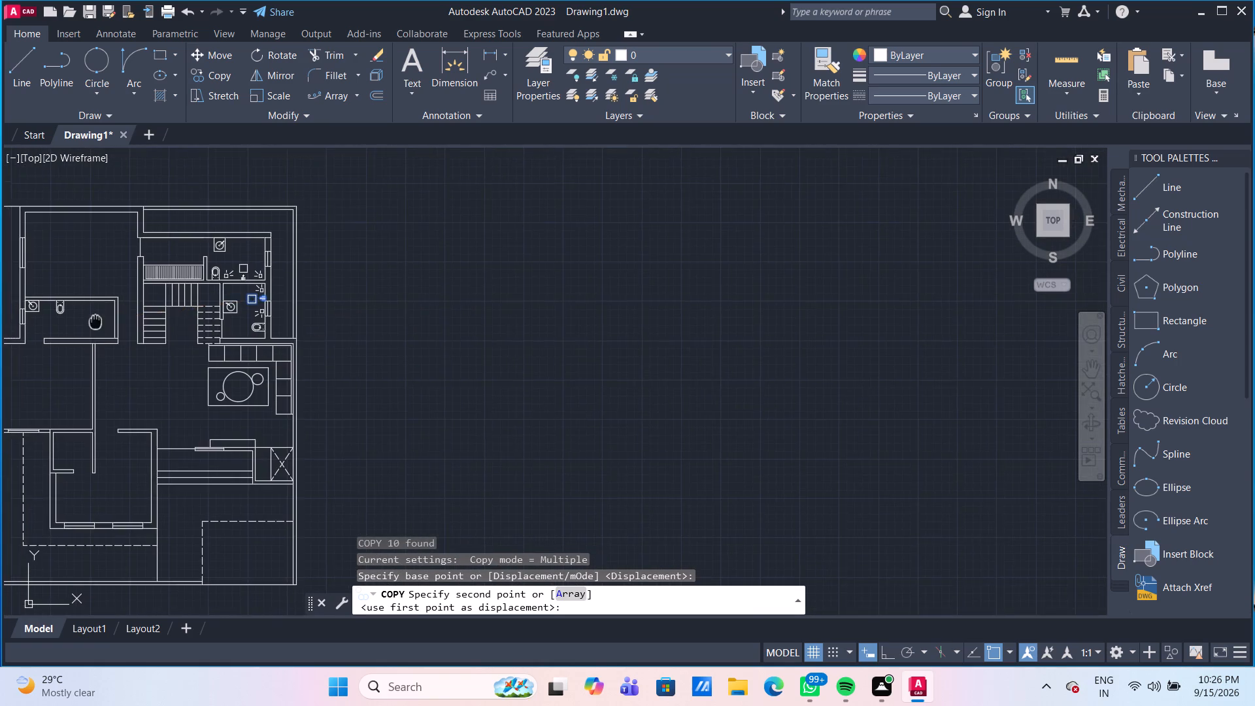
pyautogui.moveTo(200, 352); pyautogui.dragTo(209, 357, button='middle')
pyautogui.scroll(2, 226, 352)
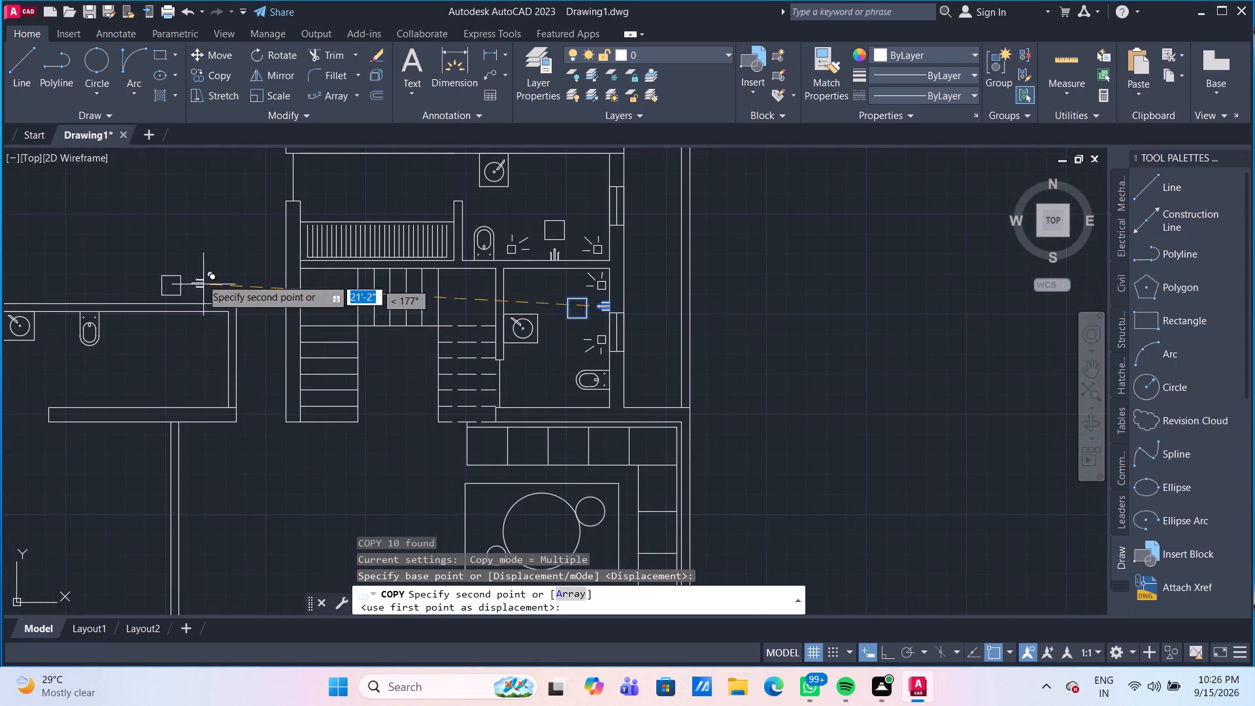
pyautogui.moveTo(182, 227); pyautogui.dragTo(235, 346, button='middle')
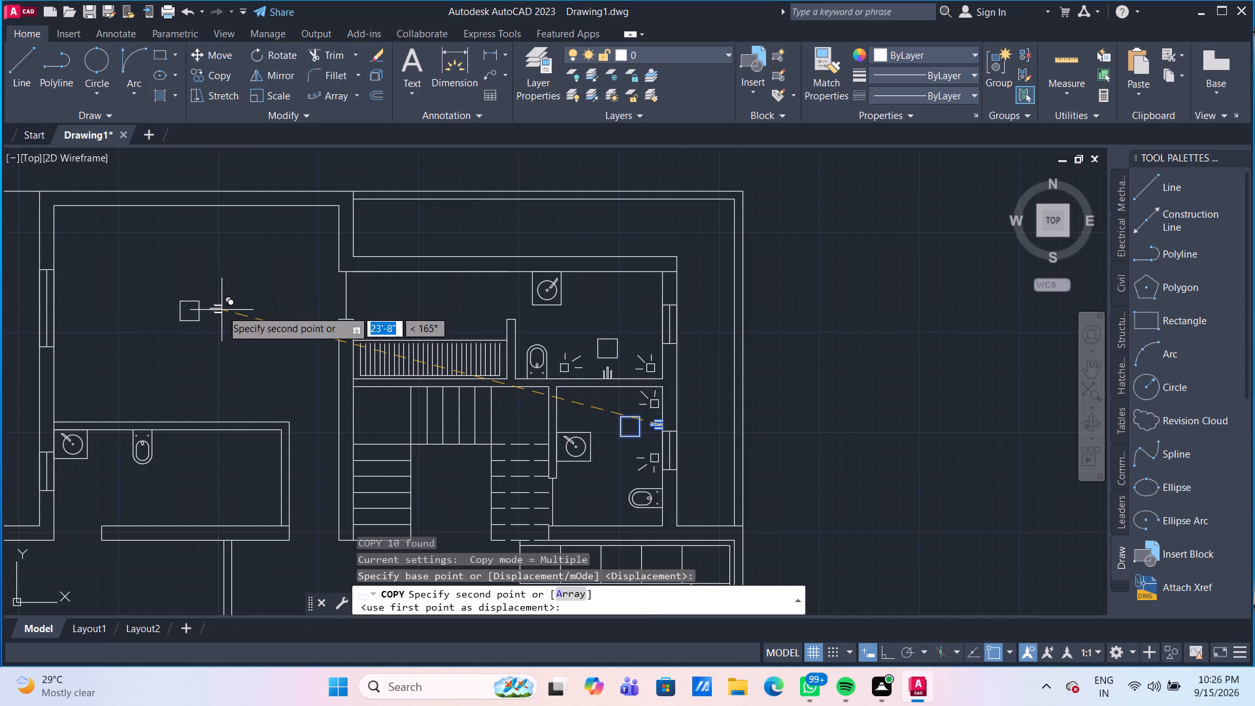
pyautogui.click(216, 320)
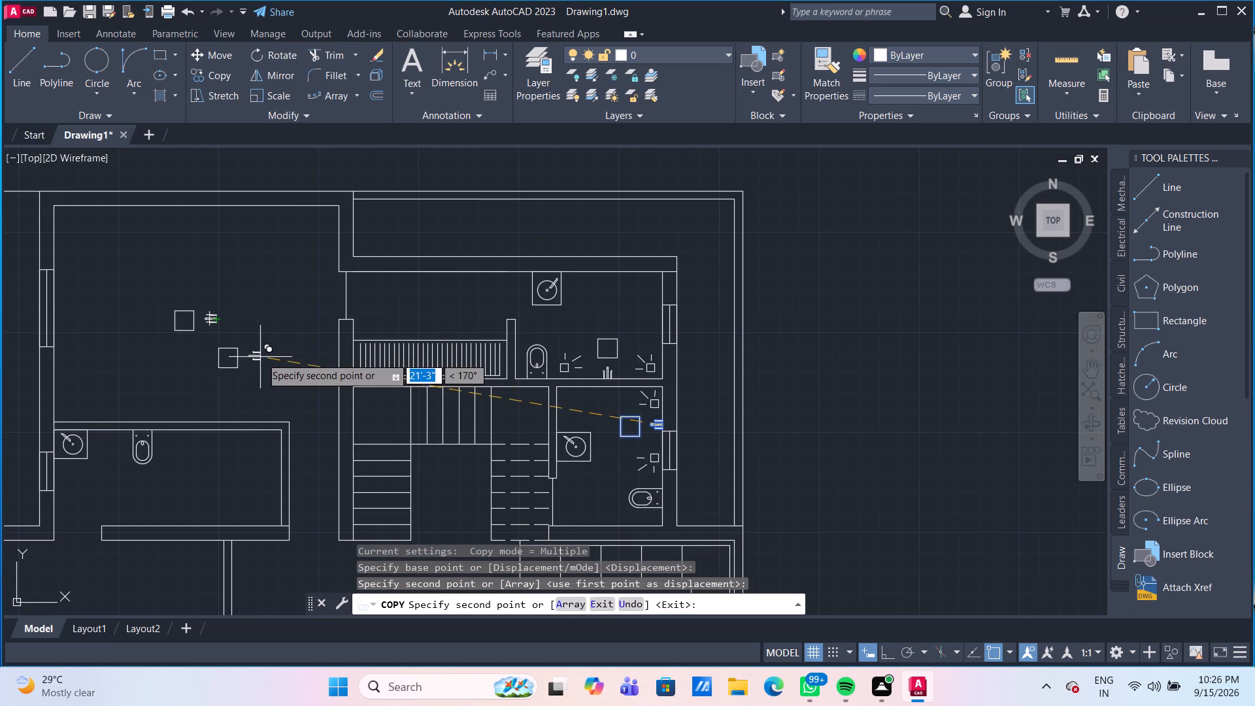
pyautogui.press('Escape')
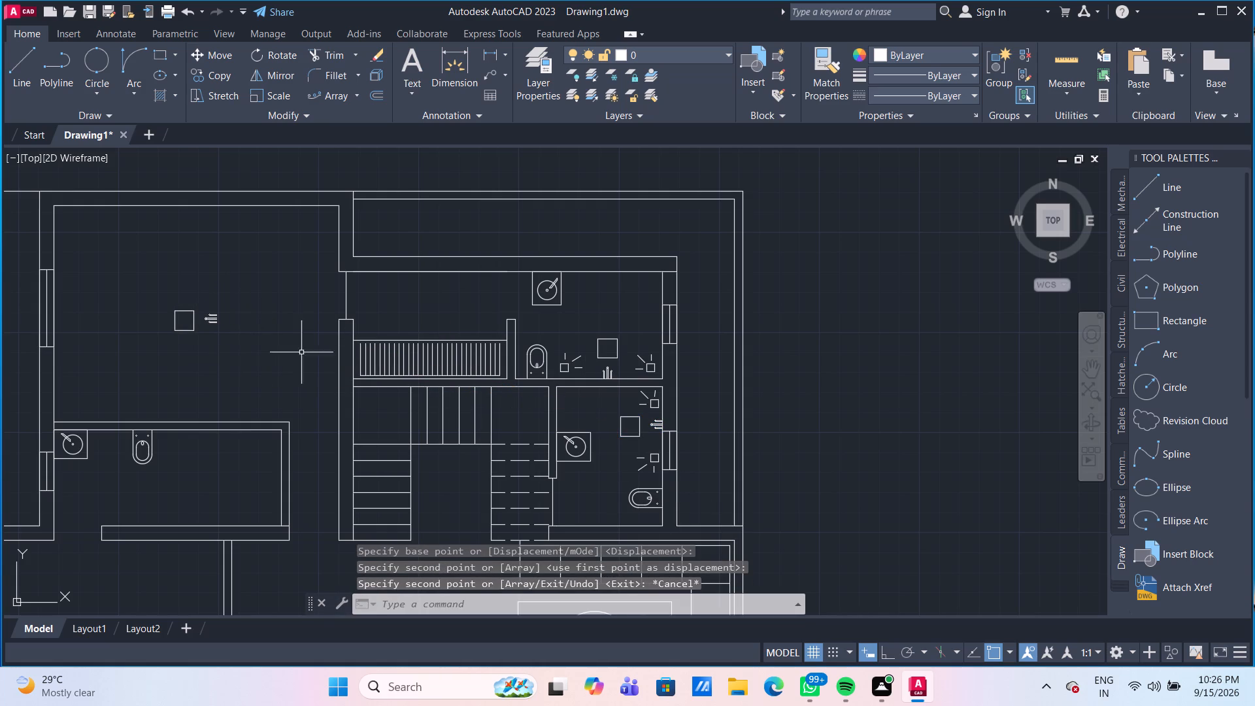
# Rotate the copied shower square and its wall fitting by 90° about the fitting's wall end, with Ortho mode on.
pyautogui.click(237, 339)
pyautogui.click(161, 295)
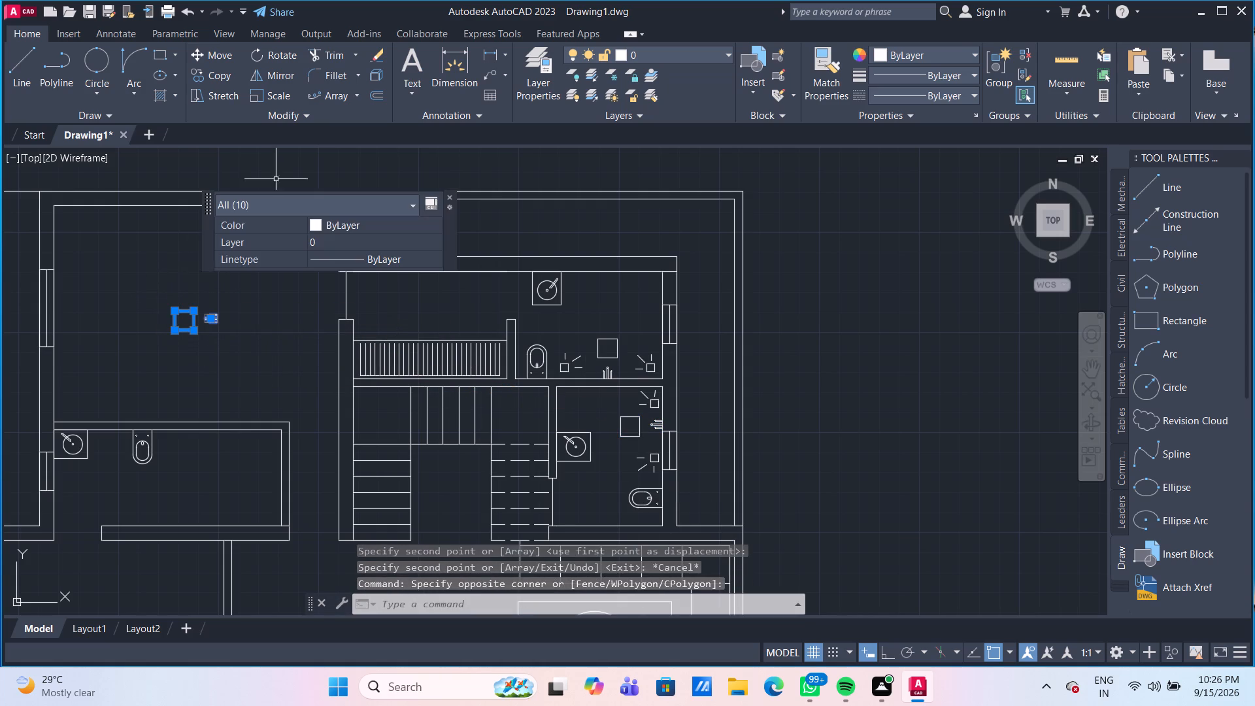
pyautogui.click(281, 53)
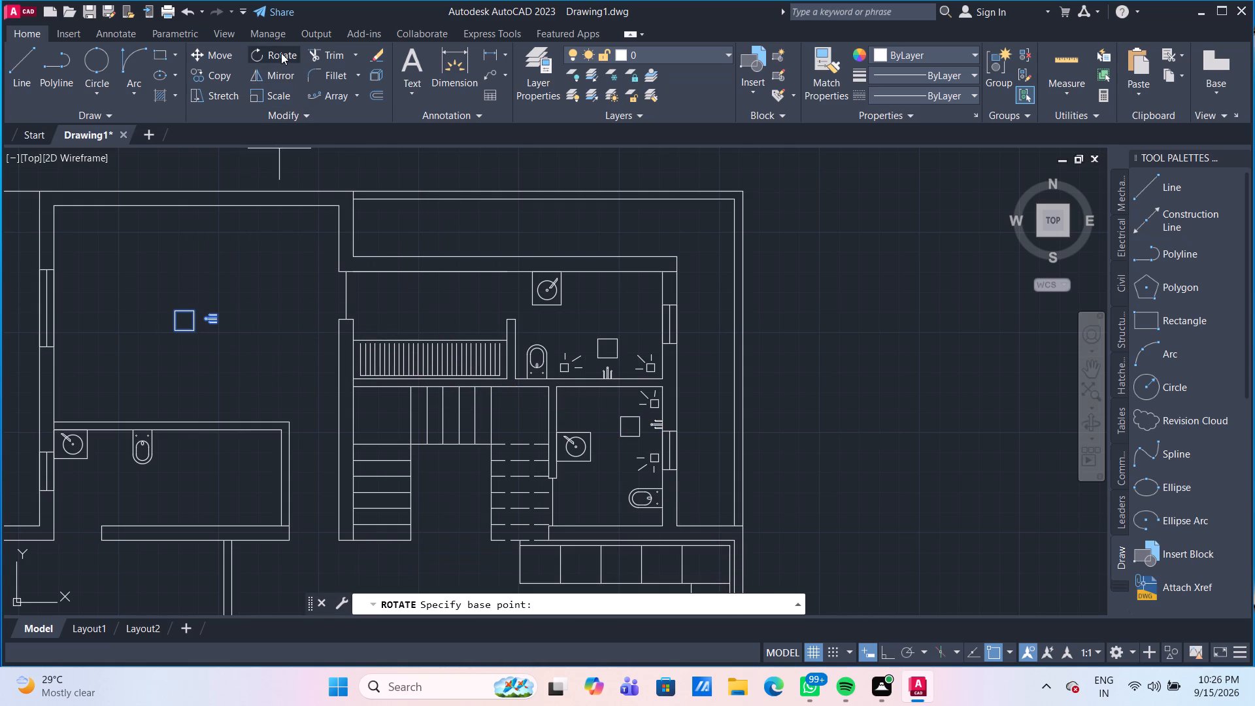
pyautogui.click(885, 654)
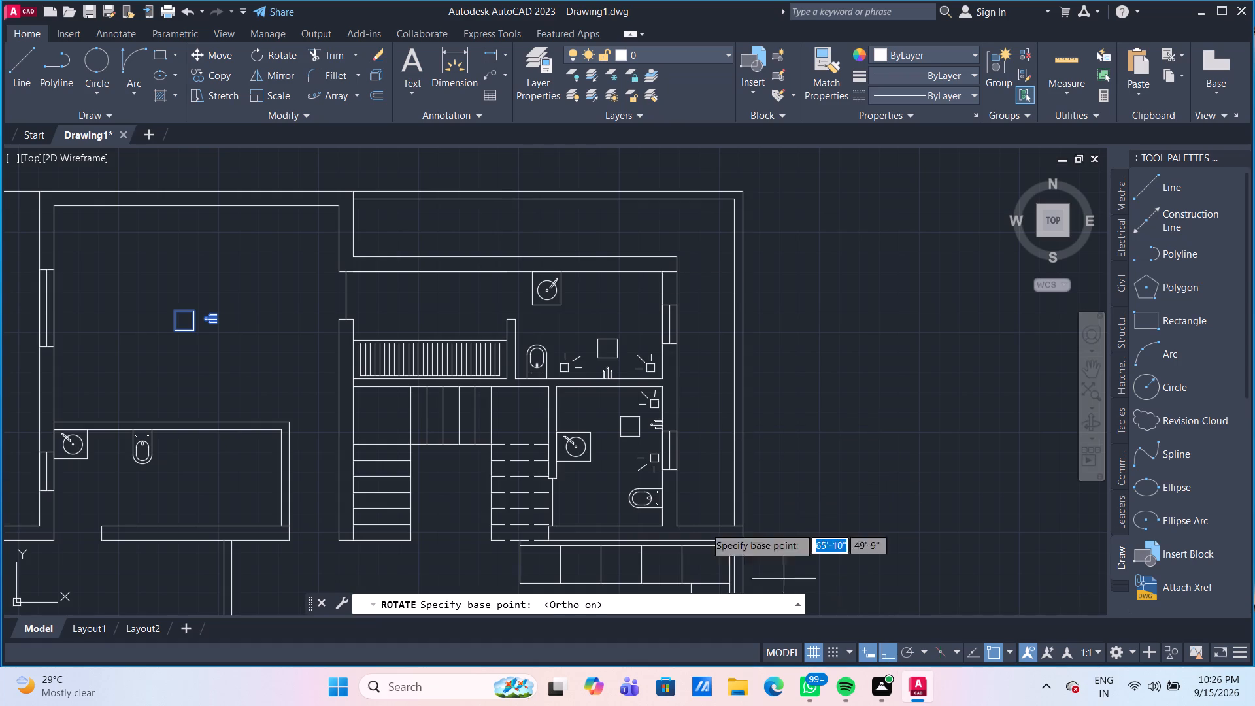
pyautogui.click(220, 315)
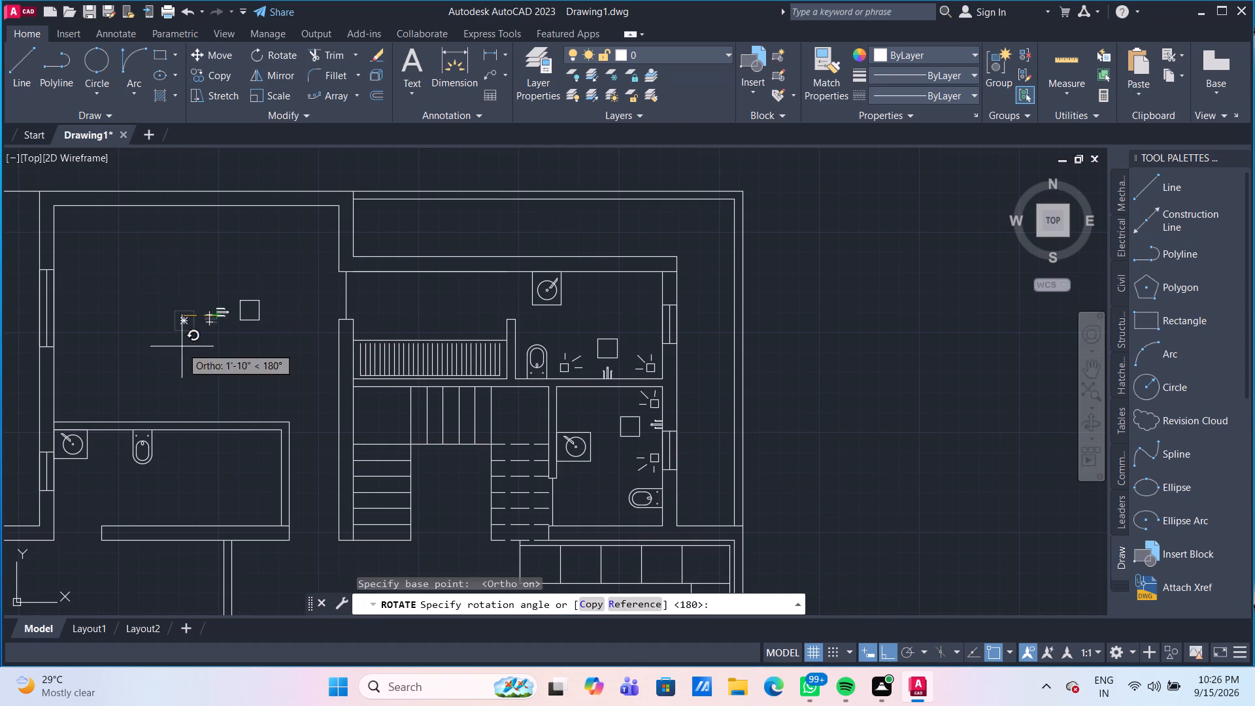
pyautogui.click(205, 258)
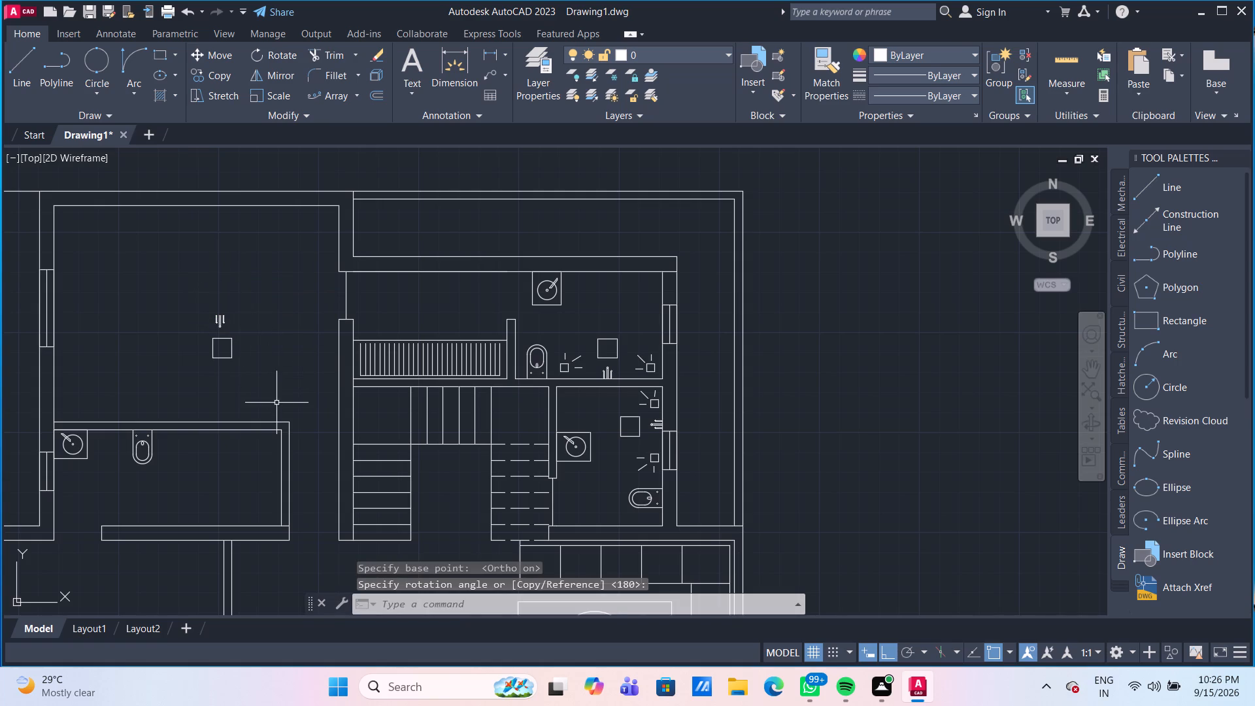
# Move the rotated shower set by the fitting's wall end onto the inner upper wall of the small left bathroom, near its right corner, with Ortho off.
pyautogui.scroll(1, 276, 403)
pyautogui.click(248, 364)
pyautogui.click(152, 229)
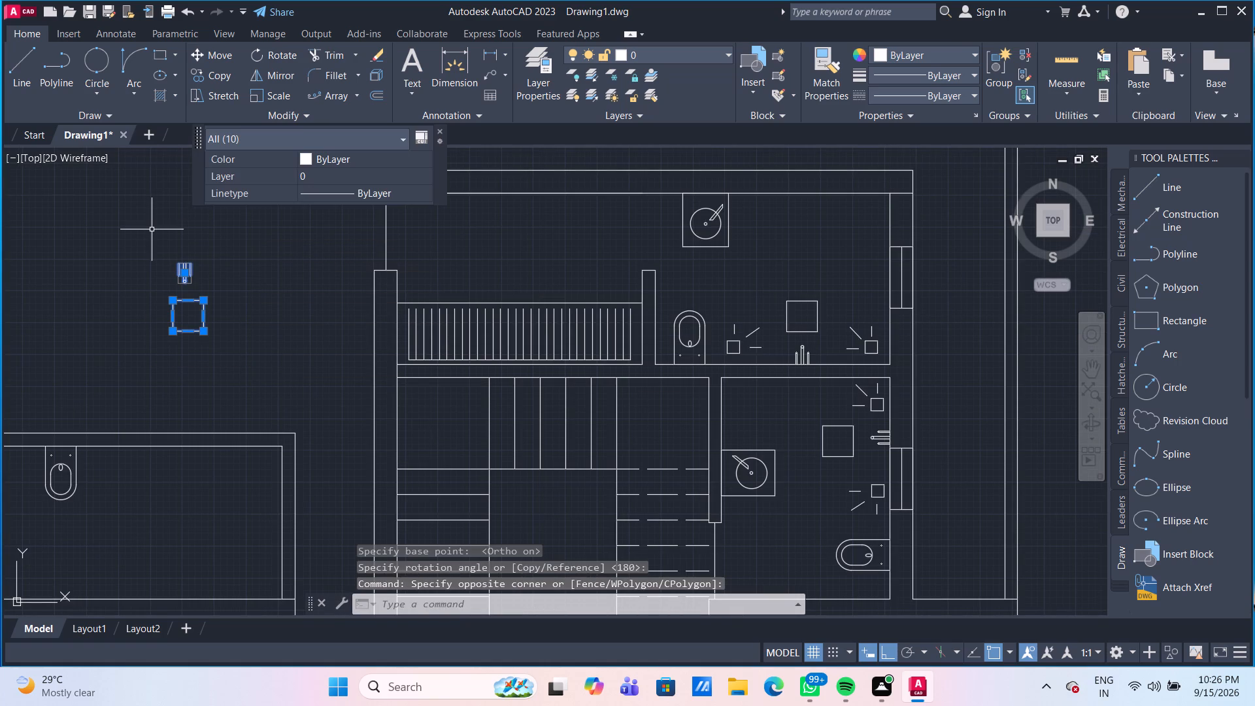
pyautogui.press('m')
pyautogui.press('Return')
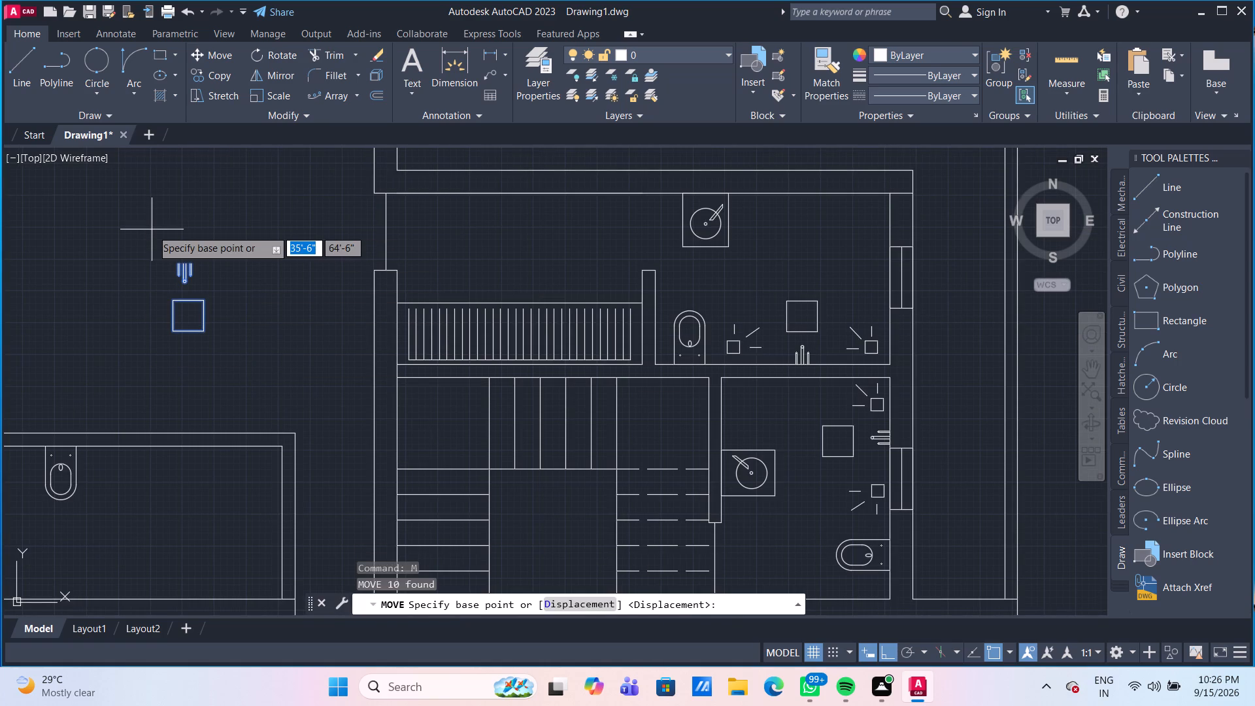
pyautogui.scroll(2, 157, 230)
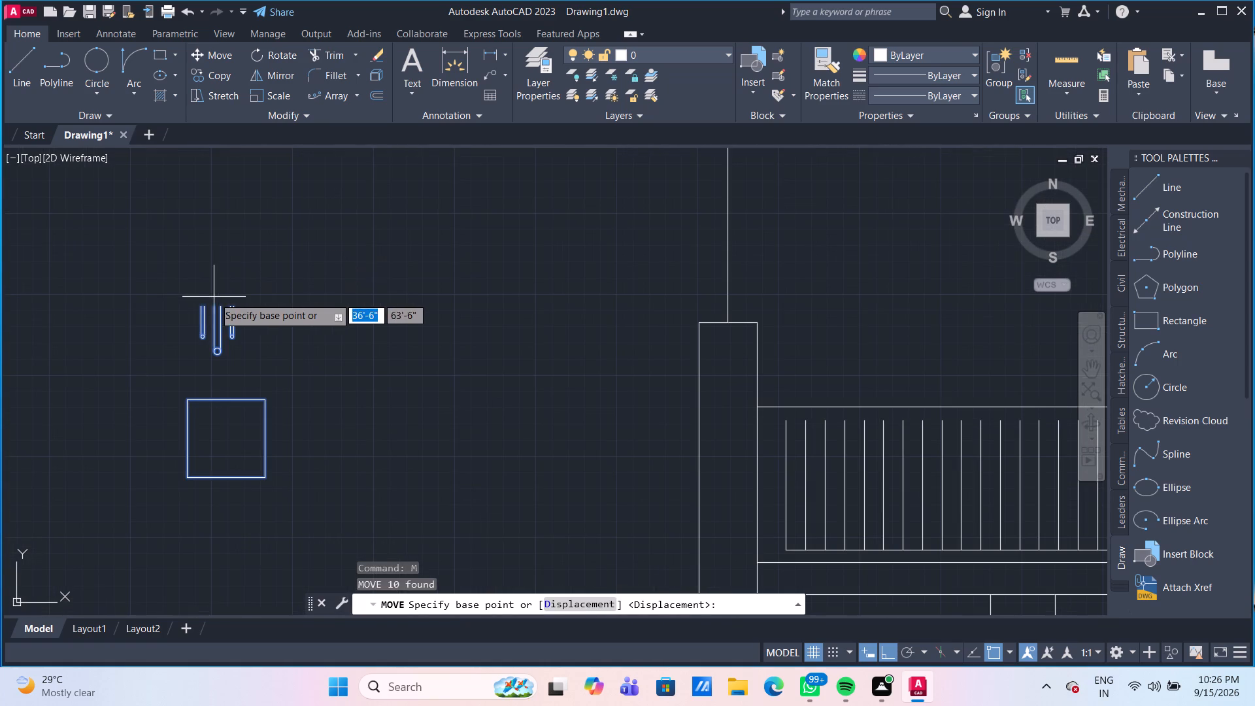
pyautogui.click(219, 307)
pyautogui.scroll(-1, 278, 394)
pyautogui.moveTo(290, 422); pyautogui.dragTo(233, 209, button='middle')
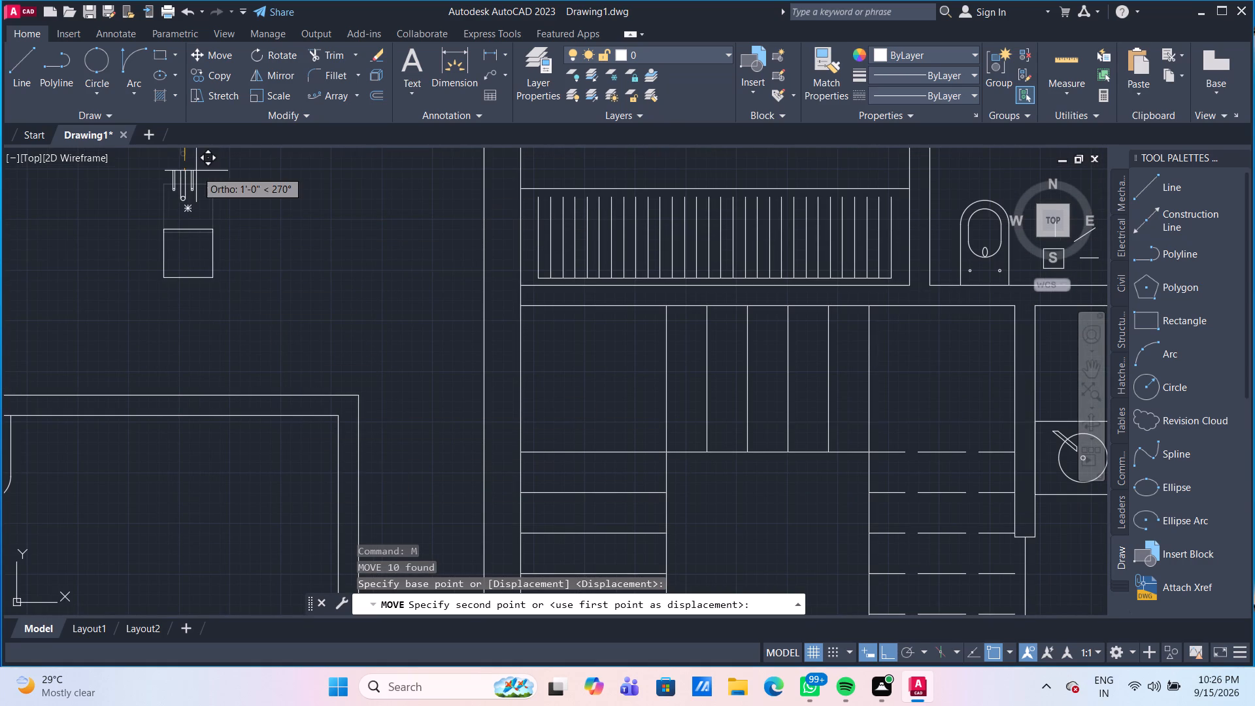
pyautogui.click(885, 651)
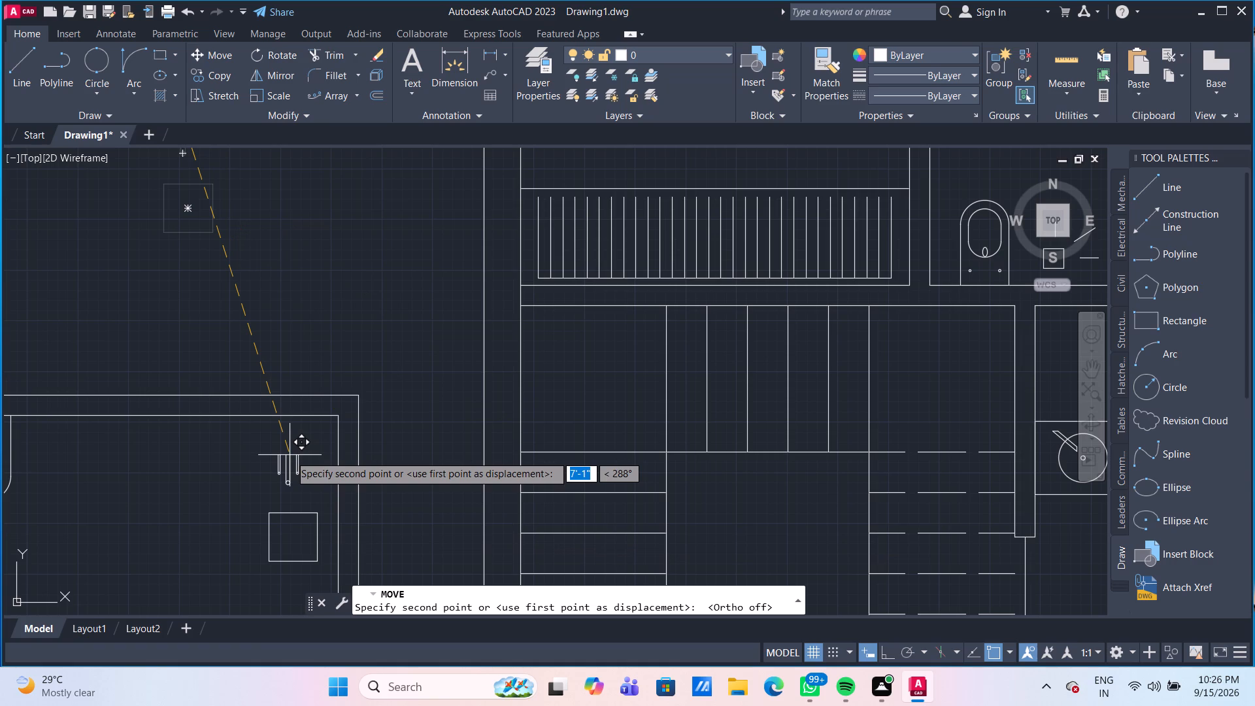
pyautogui.scroll(1, 296, 446)
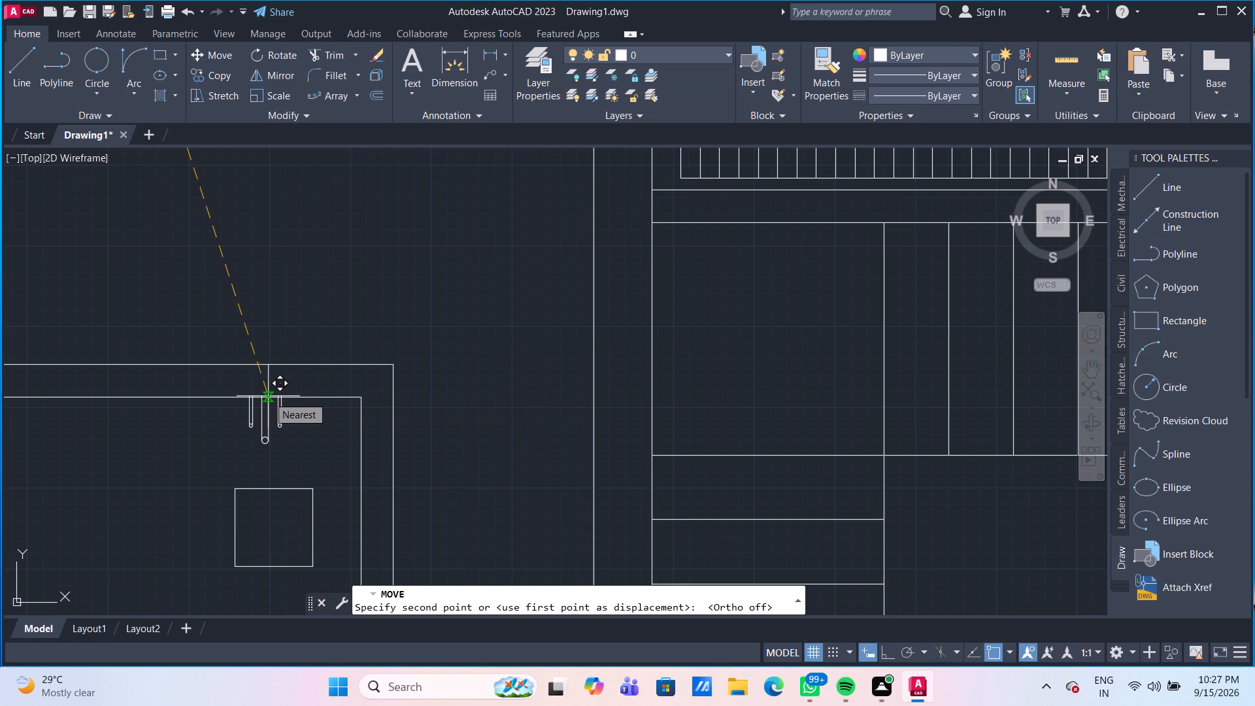
pyautogui.click(268, 396)
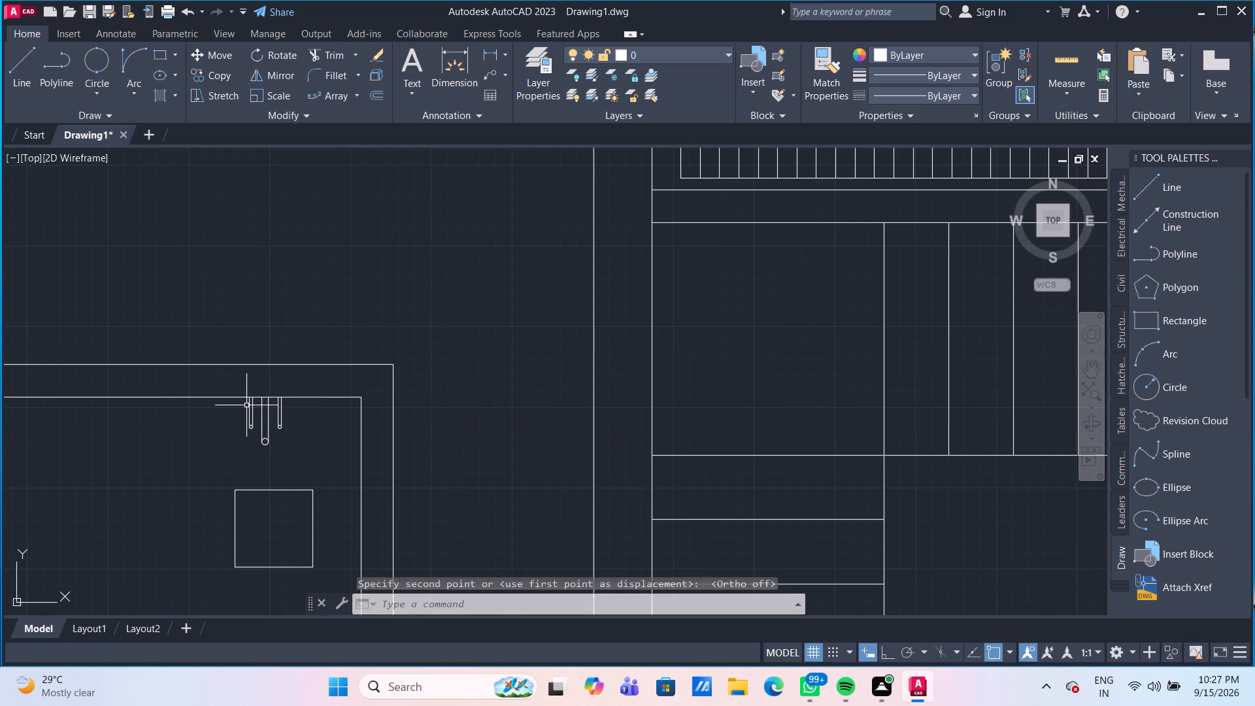
# Copy the small square with three short lines above the right bathroom's toilet to two spots between the left bathroom's toilet and shower fitting.
pyautogui.scroll(-2, 244, 405)
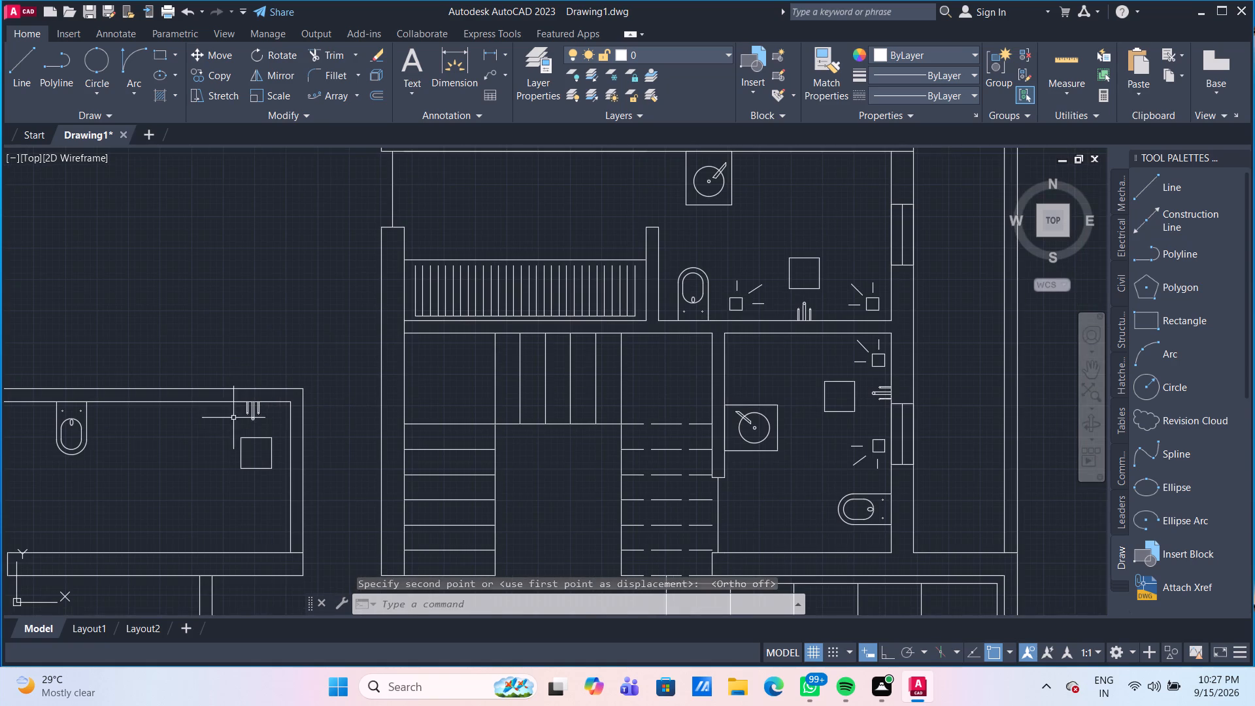
pyautogui.moveTo(206, 443); pyautogui.dragTo(289, 399, button='middle')
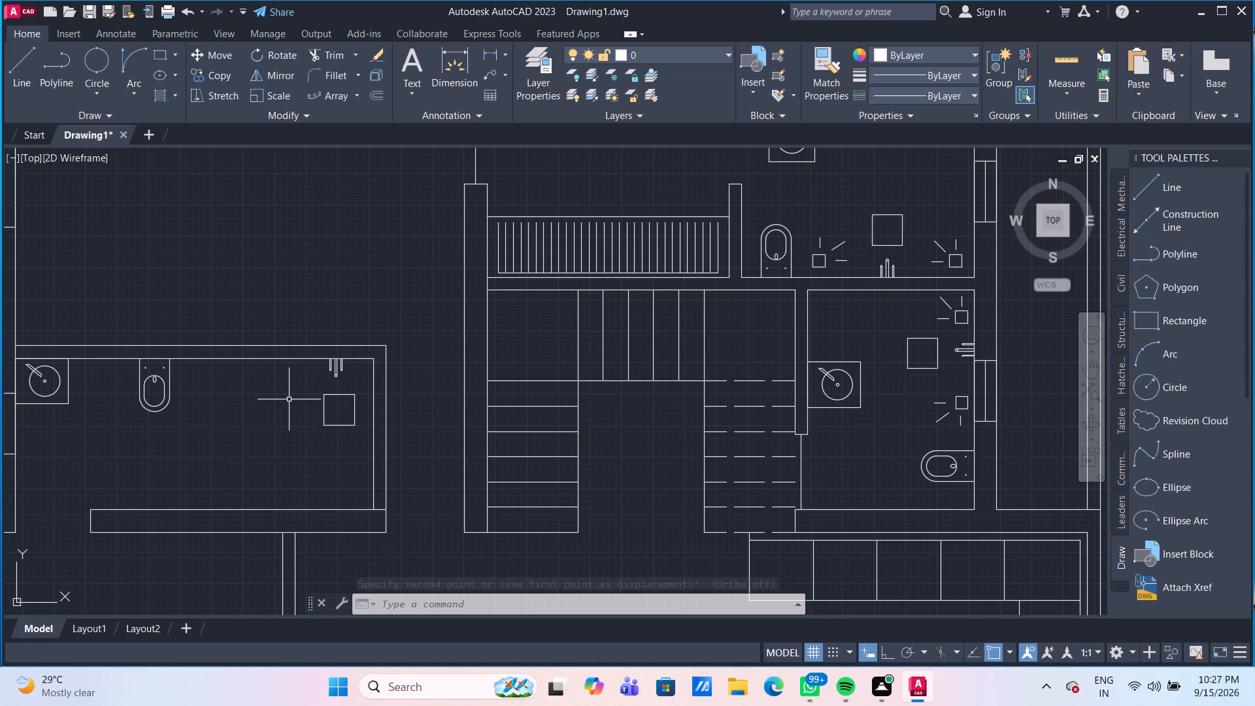
pyautogui.scroll(-1, 289, 399)
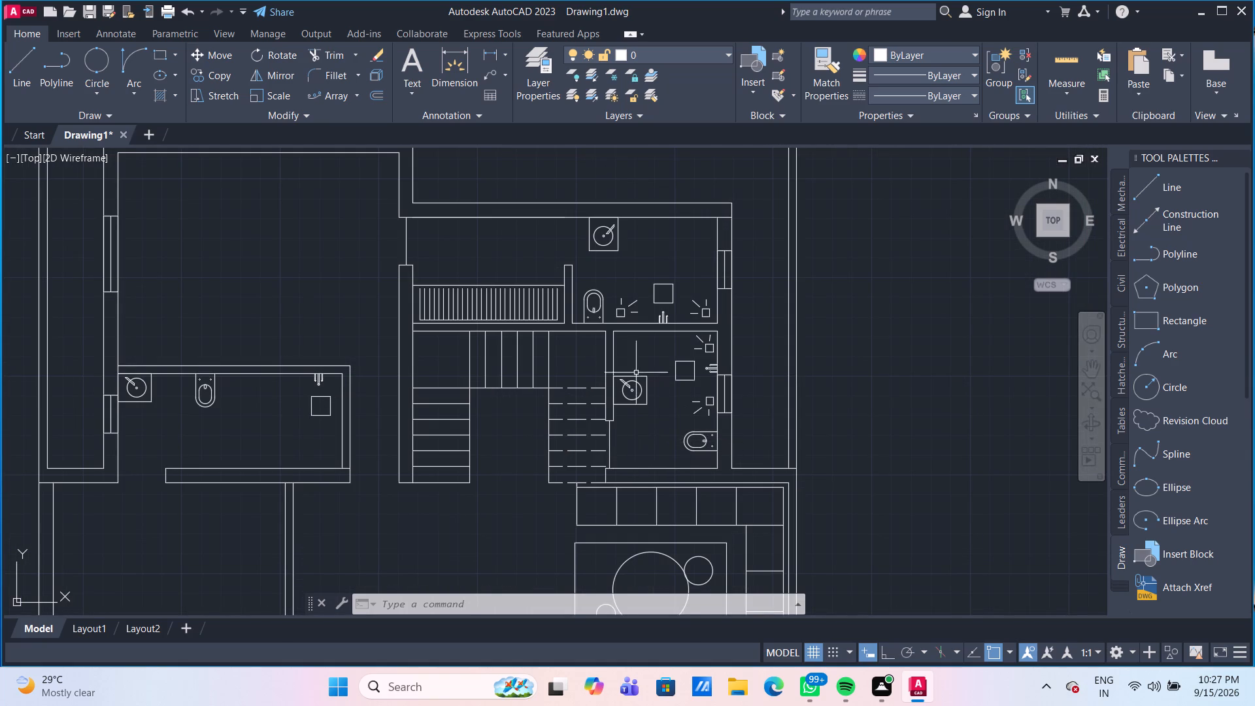
pyautogui.scroll(1, 615, 330)
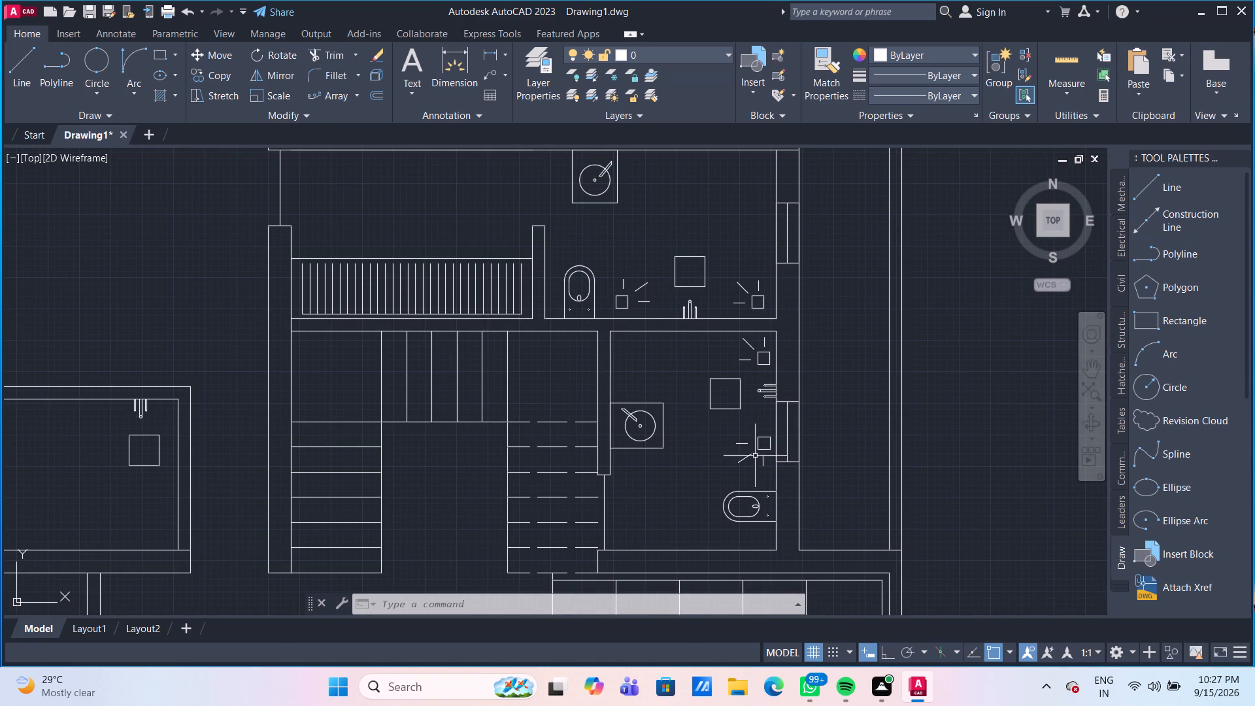
pyautogui.scroll(2, 760, 458)
pyautogui.click(780, 463)
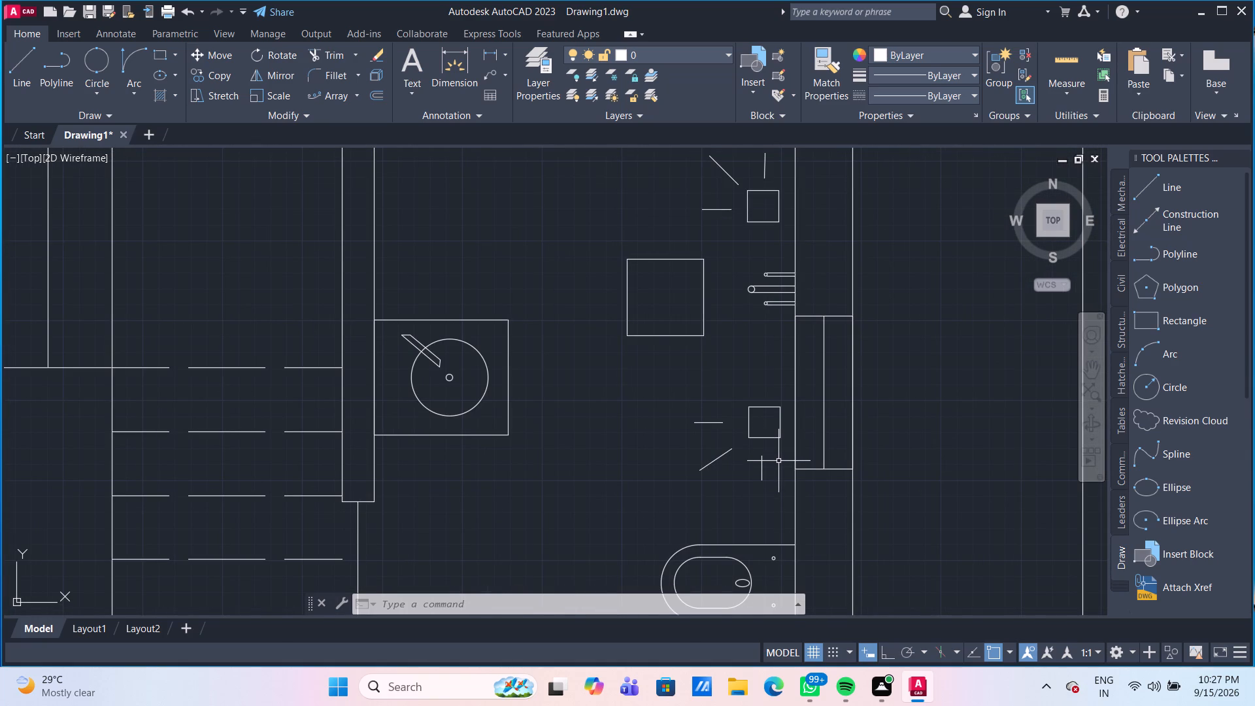
pyautogui.click(718, 383)
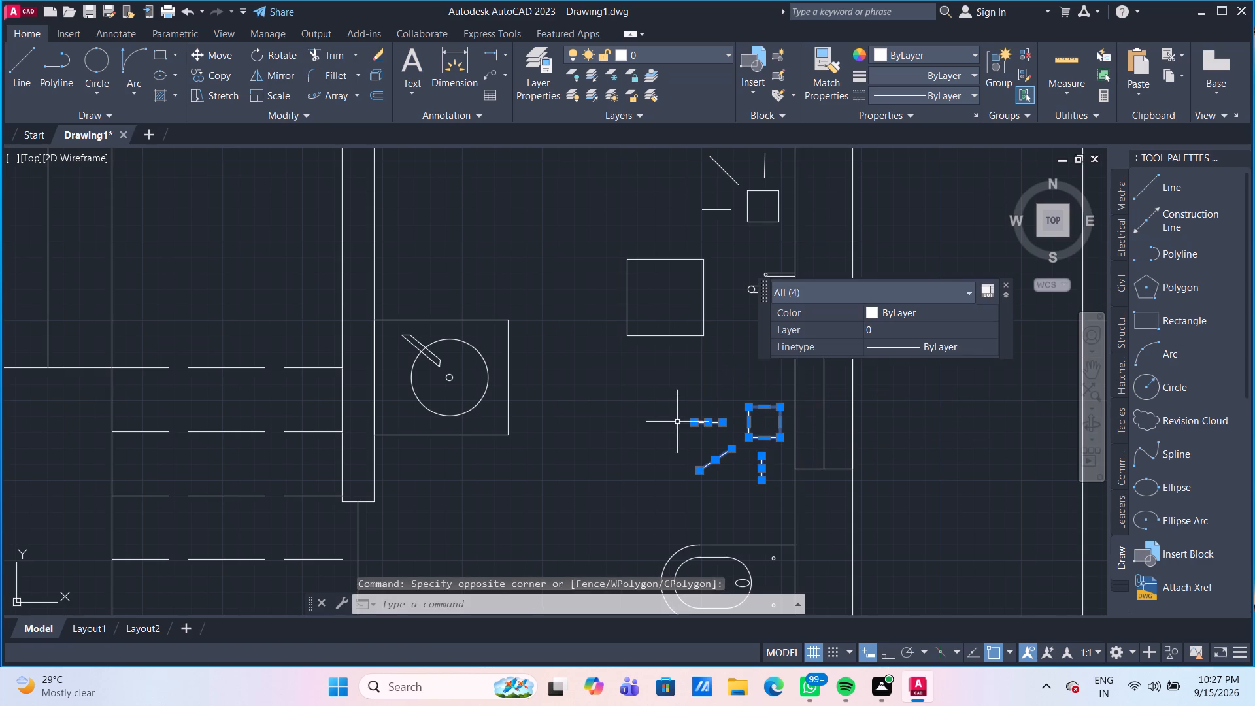
pyautogui.write('CO')
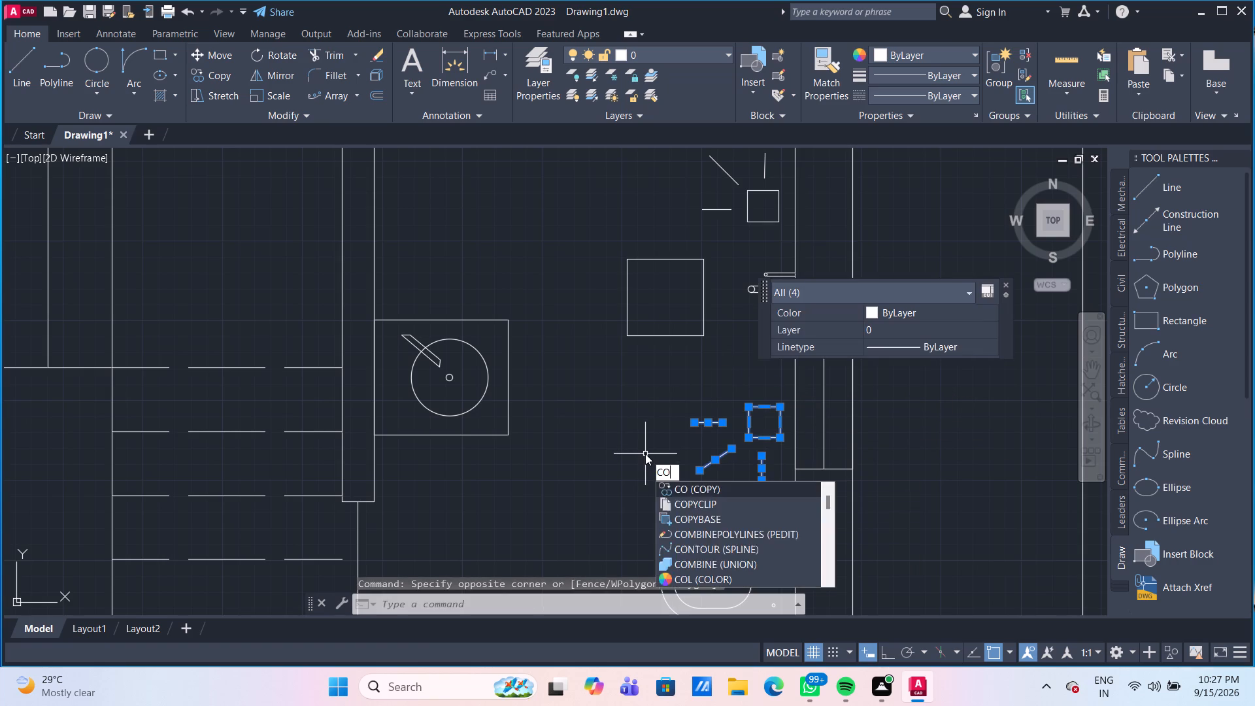
pyautogui.press('Return')
pyautogui.click(711, 456)
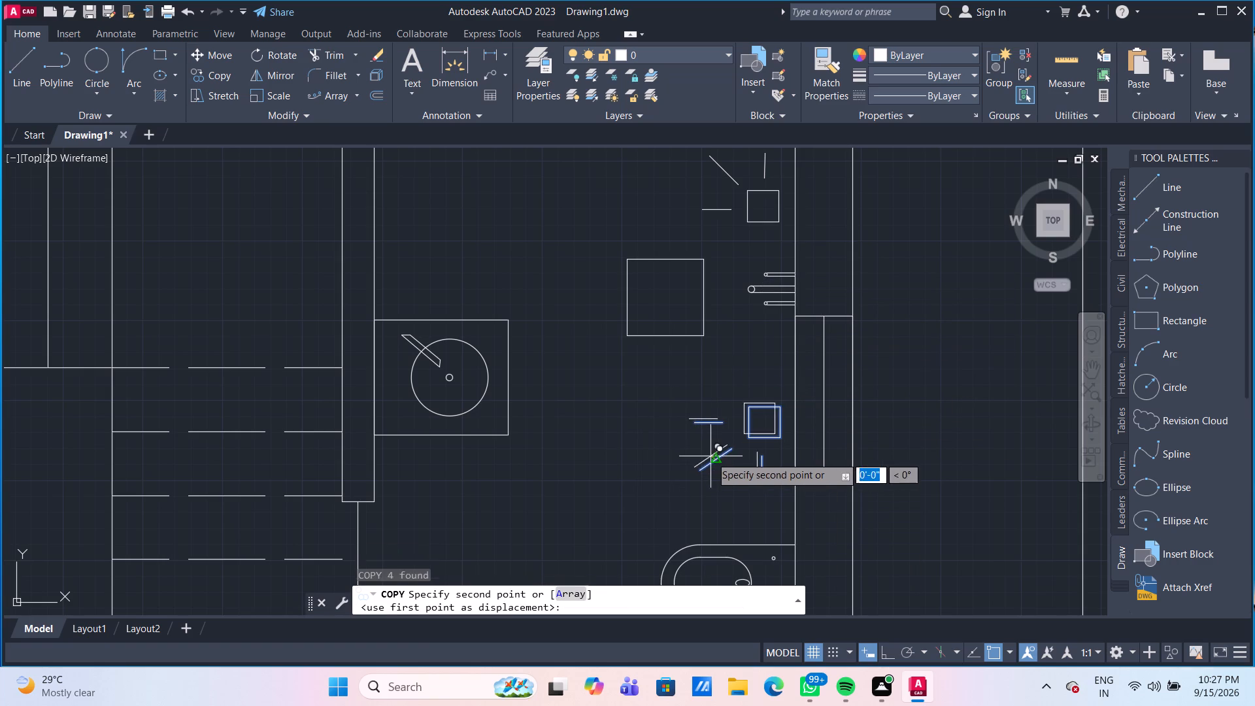
pyautogui.scroll(-3, 541, 443)
pyautogui.moveTo(197, 448); pyautogui.dragTo(226, 454, button='middle')
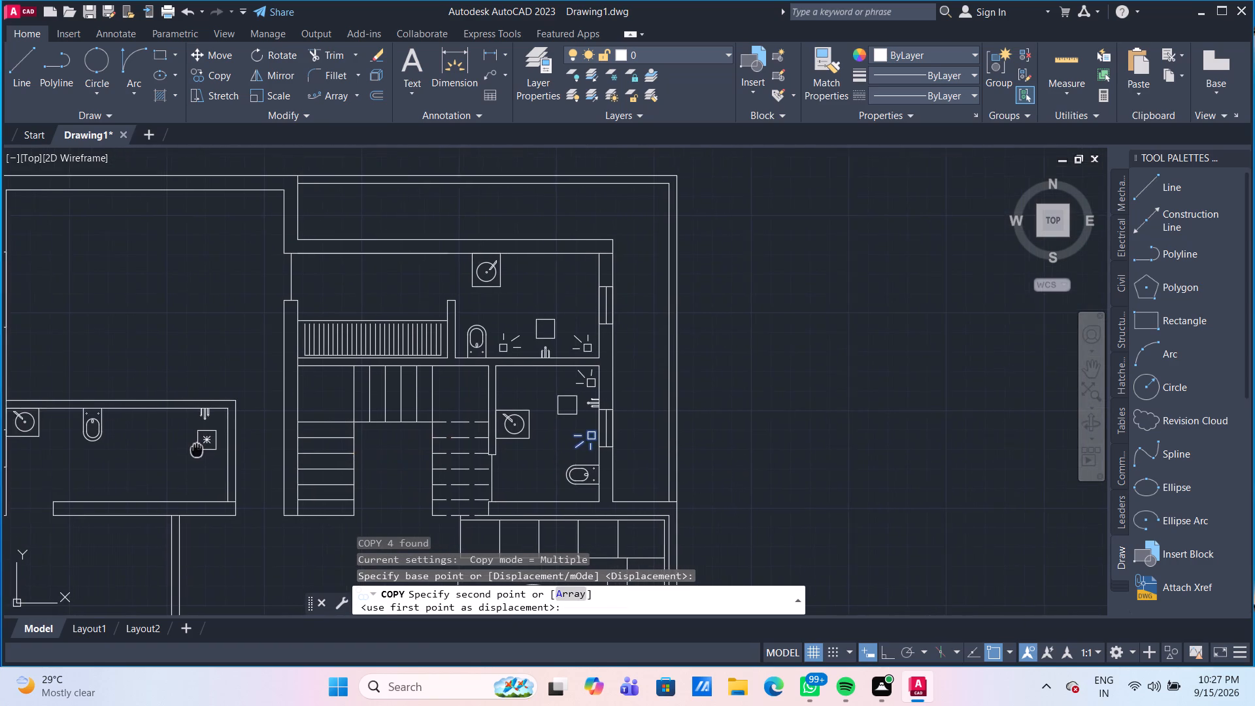
pyautogui.moveTo(226, 454); pyautogui.dragTo(456, 471, button='middle')
pyautogui.scroll(2, 417, 484)
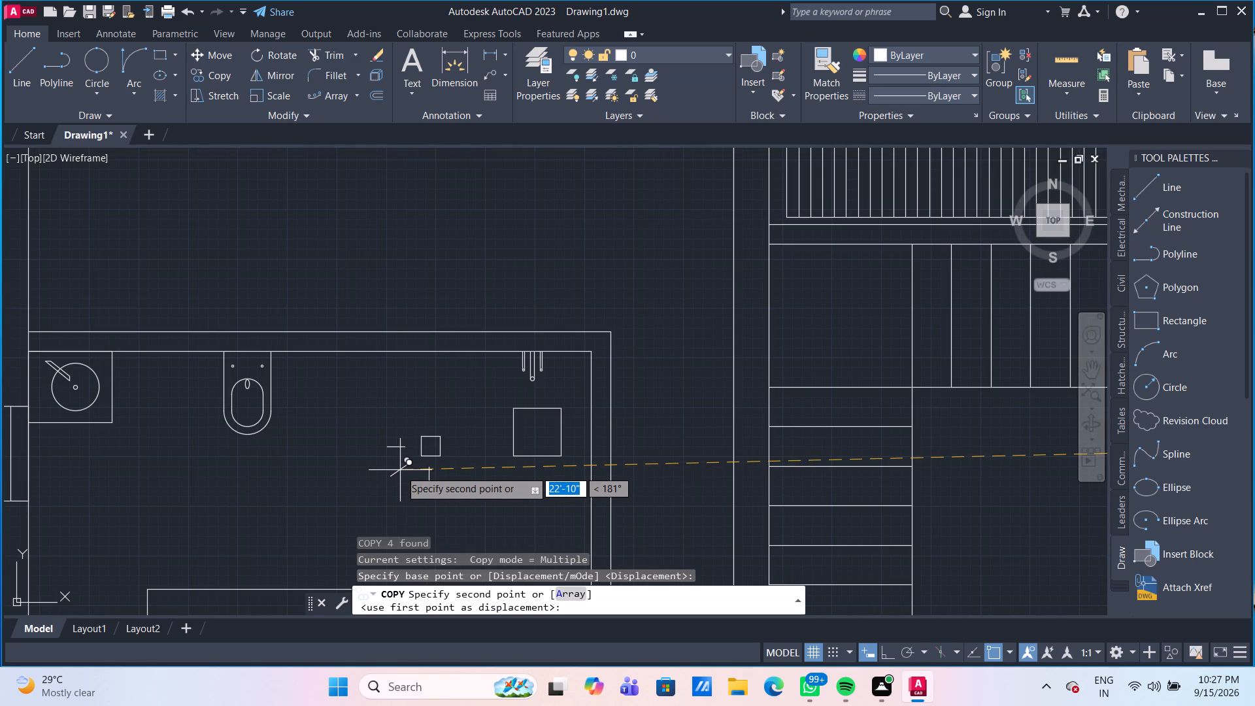
pyautogui.click(444, 395)
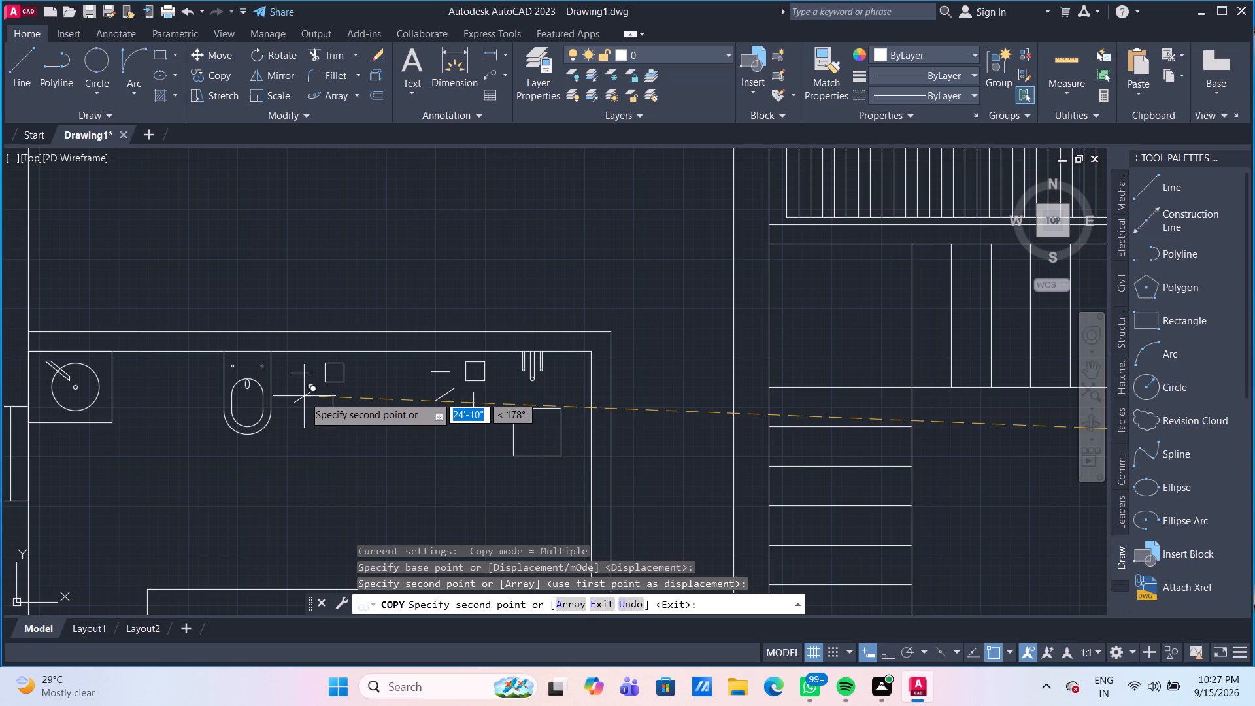
pyautogui.click(304, 395)
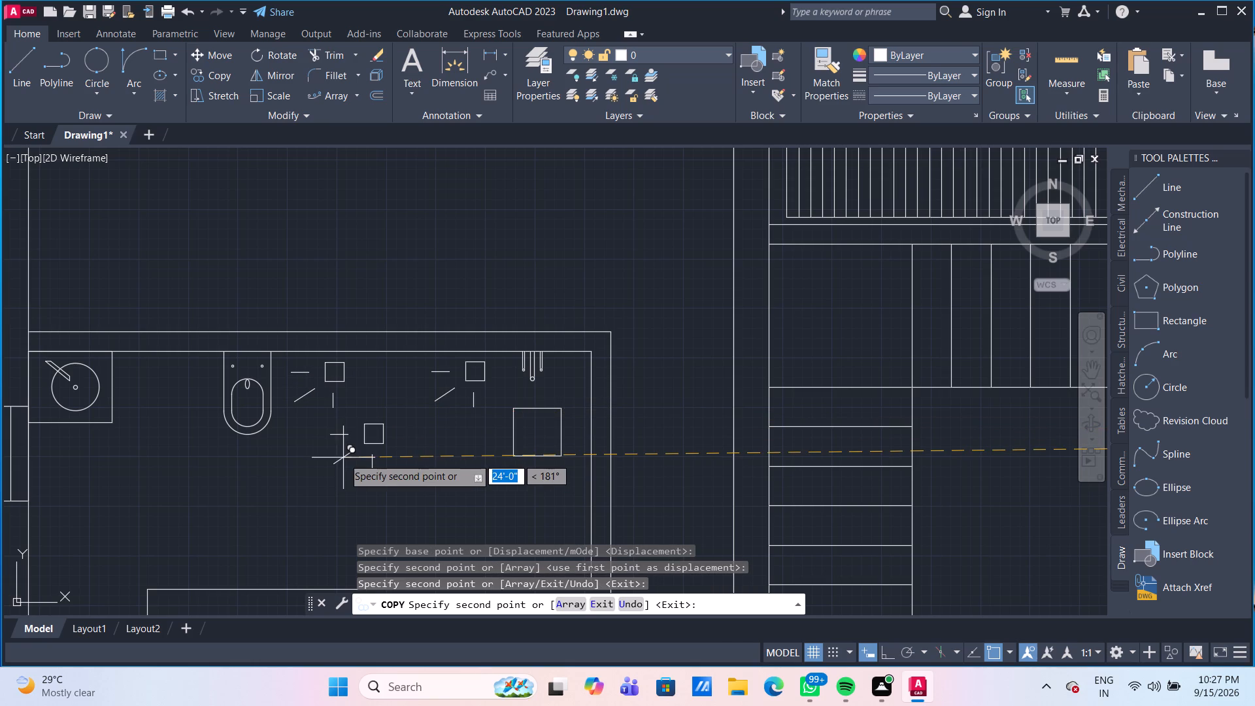
pyautogui.press('Escape')
# With Ortho mode on, draw a 2'-6" horizontal line across the lower small room's door opening, from the wall stub's end midpoint to the opposite wall.
pyautogui.scroll(-2, 343, 458)
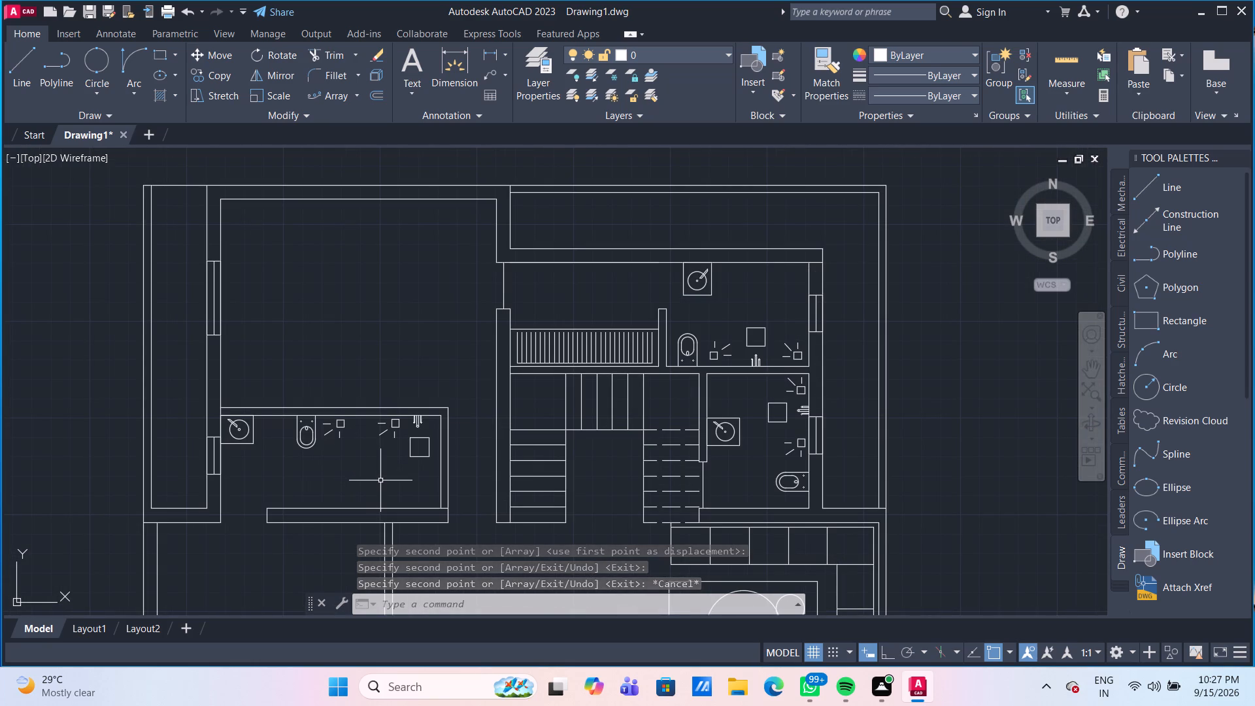
pyautogui.moveTo(380, 480); pyautogui.dragTo(356, 429, button='middle')
pyautogui.scroll(-1, 356, 429)
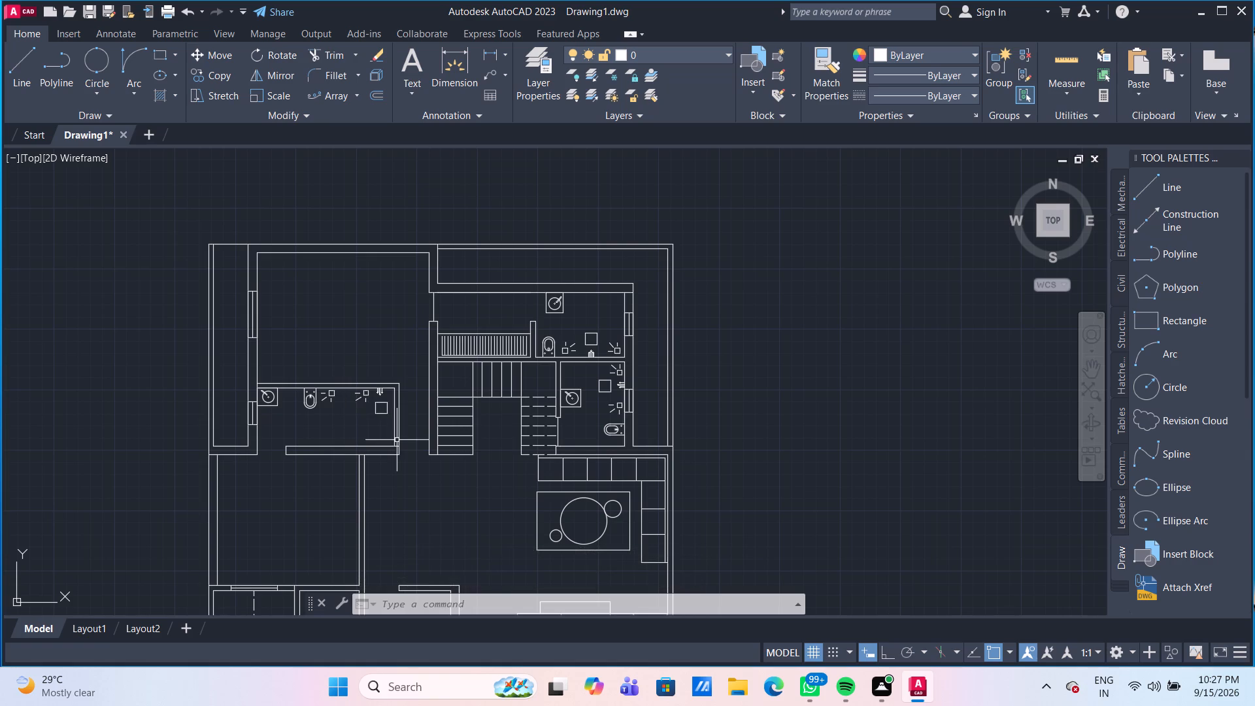
pyautogui.scroll(-2, 403, 448)
pyautogui.moveTo(435, 511); pyautogui.dragTo(401, 374, button='middle')
pyautogui.scroll(2, 367, 407)
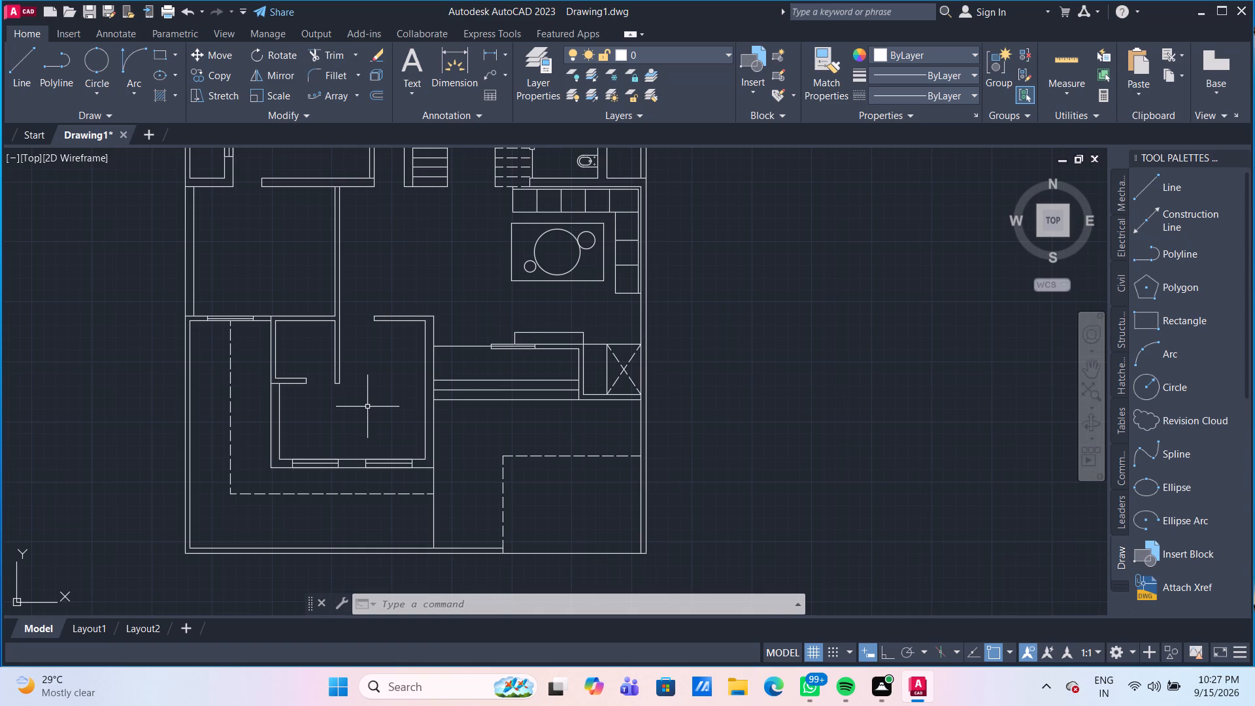
pyautogui.scroll(1, 360, 416)
pyautogui.moveTo(328, 419); pyautogui.dragTo(332, 416, button='middle')
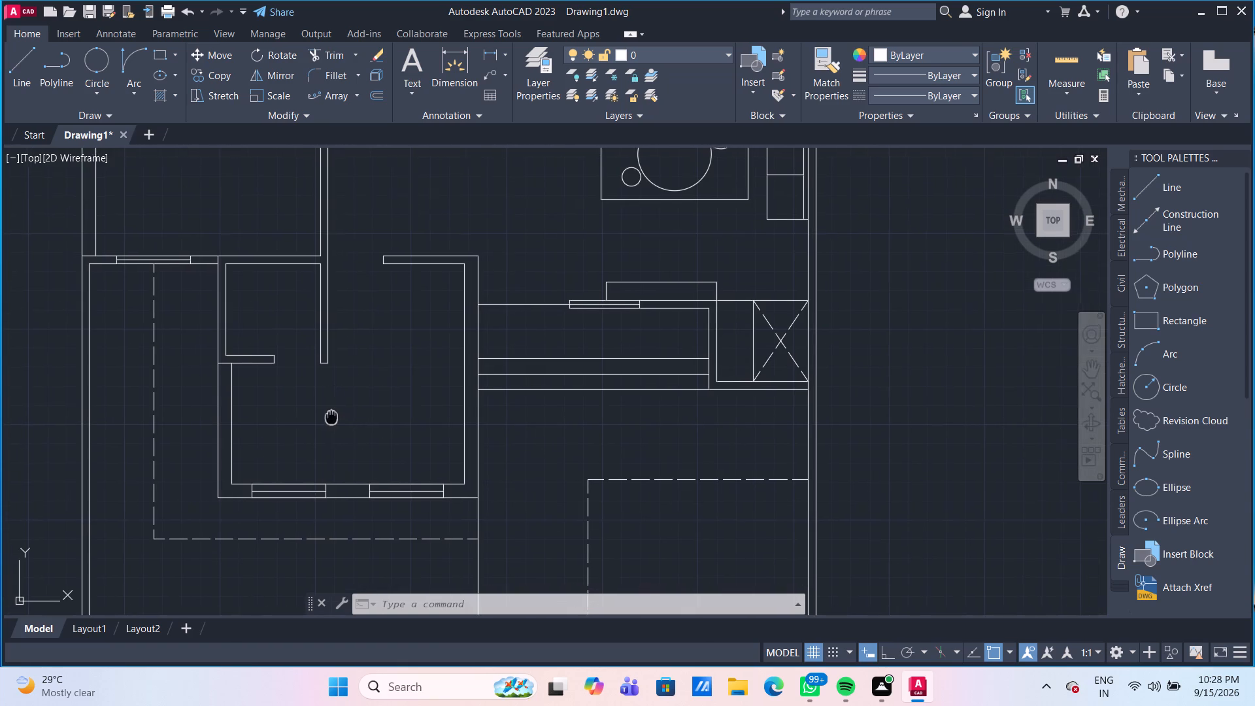
pyautogui.moveTo(332, 416); pyautogui.dragTo(371, 388, button='middle')
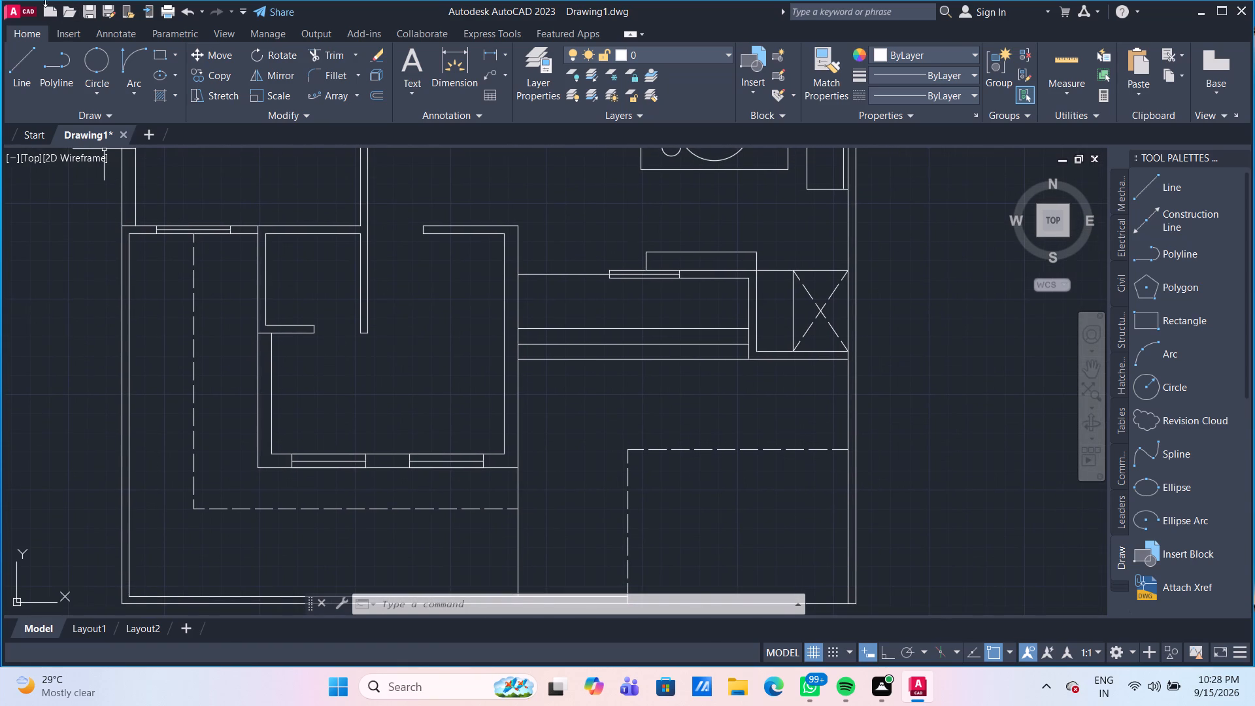
pyautogui.click(28, 61)
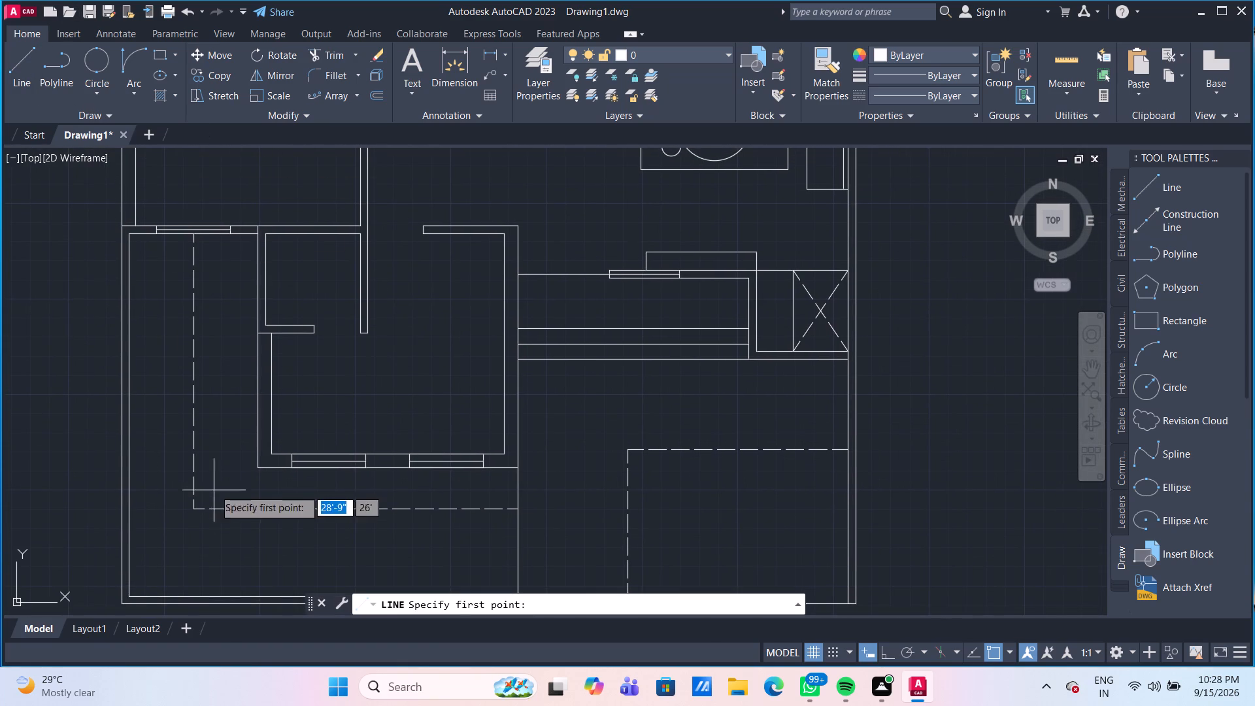
pyautogui.scroll(2, 354, 318)
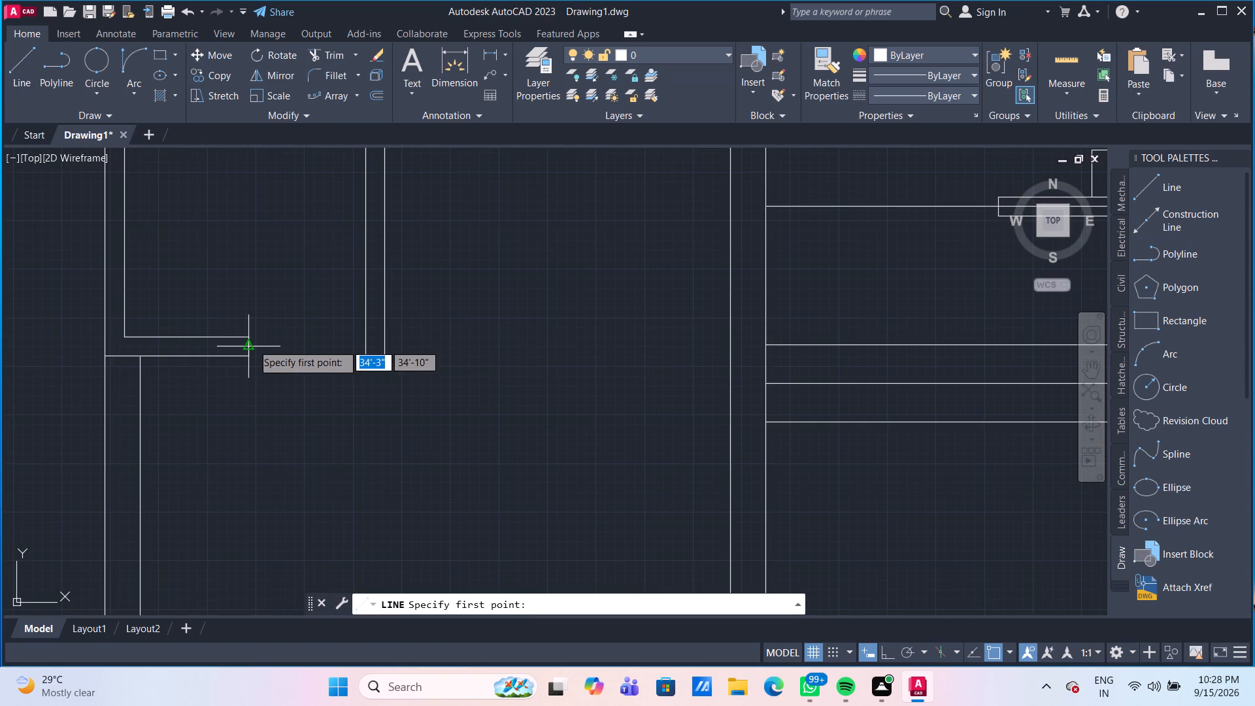
pyautogui.click(252, 344)
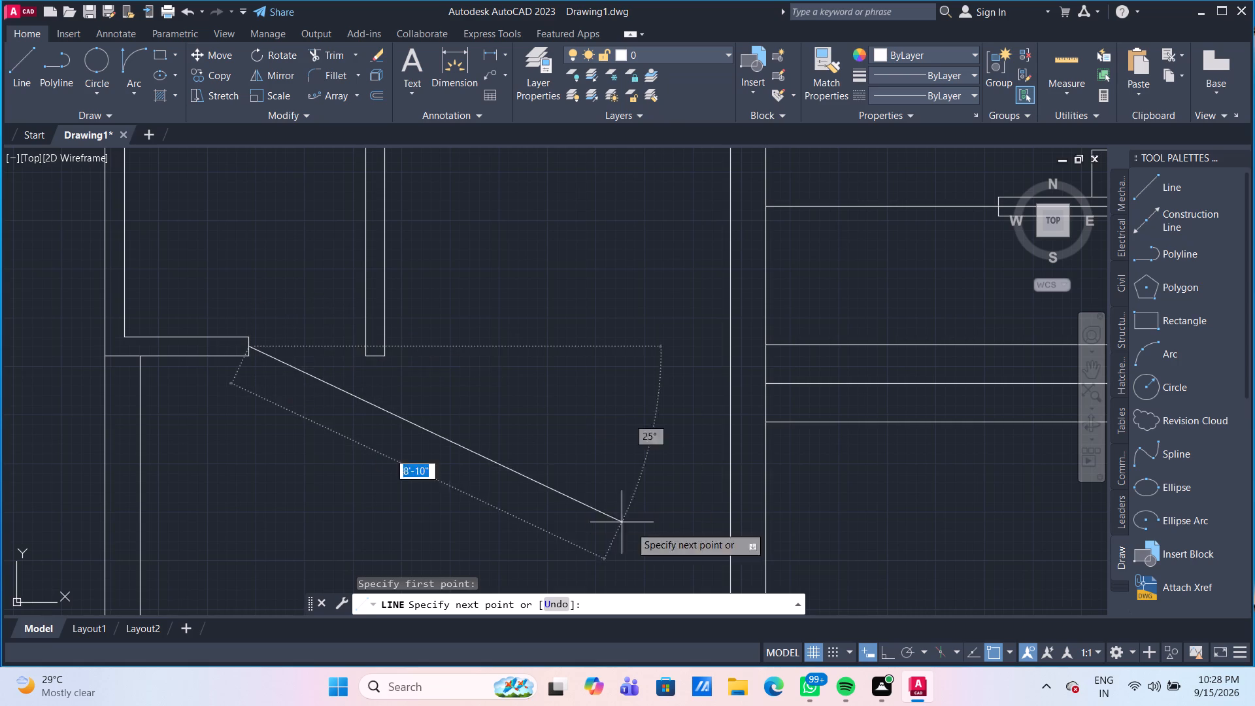
pyautogui.click(884, 656)
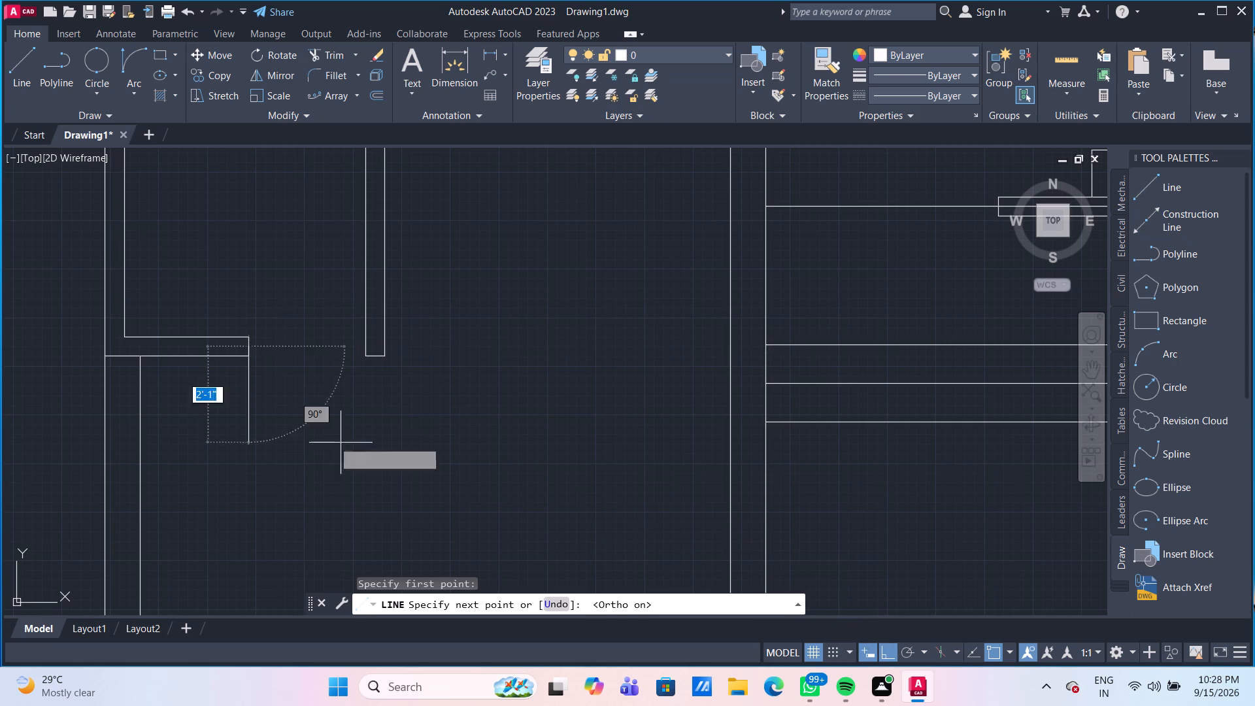
pyautogui.click(367, 351)
pyautogui.press('Return')
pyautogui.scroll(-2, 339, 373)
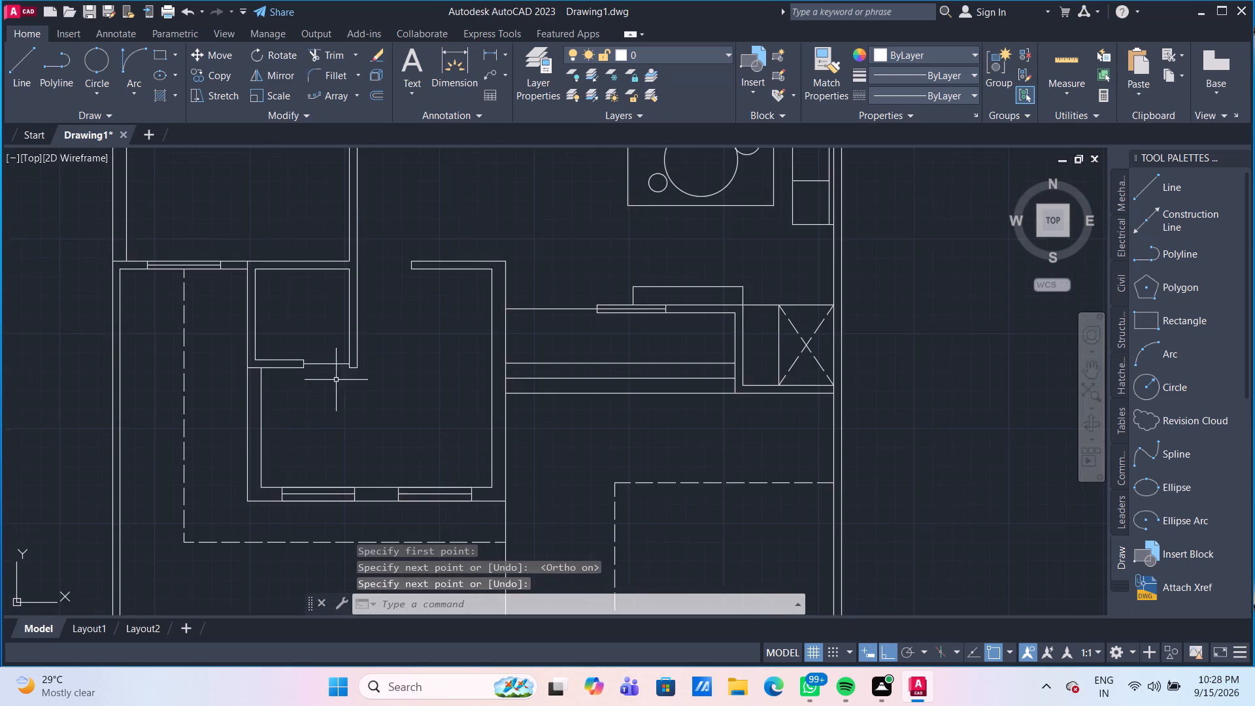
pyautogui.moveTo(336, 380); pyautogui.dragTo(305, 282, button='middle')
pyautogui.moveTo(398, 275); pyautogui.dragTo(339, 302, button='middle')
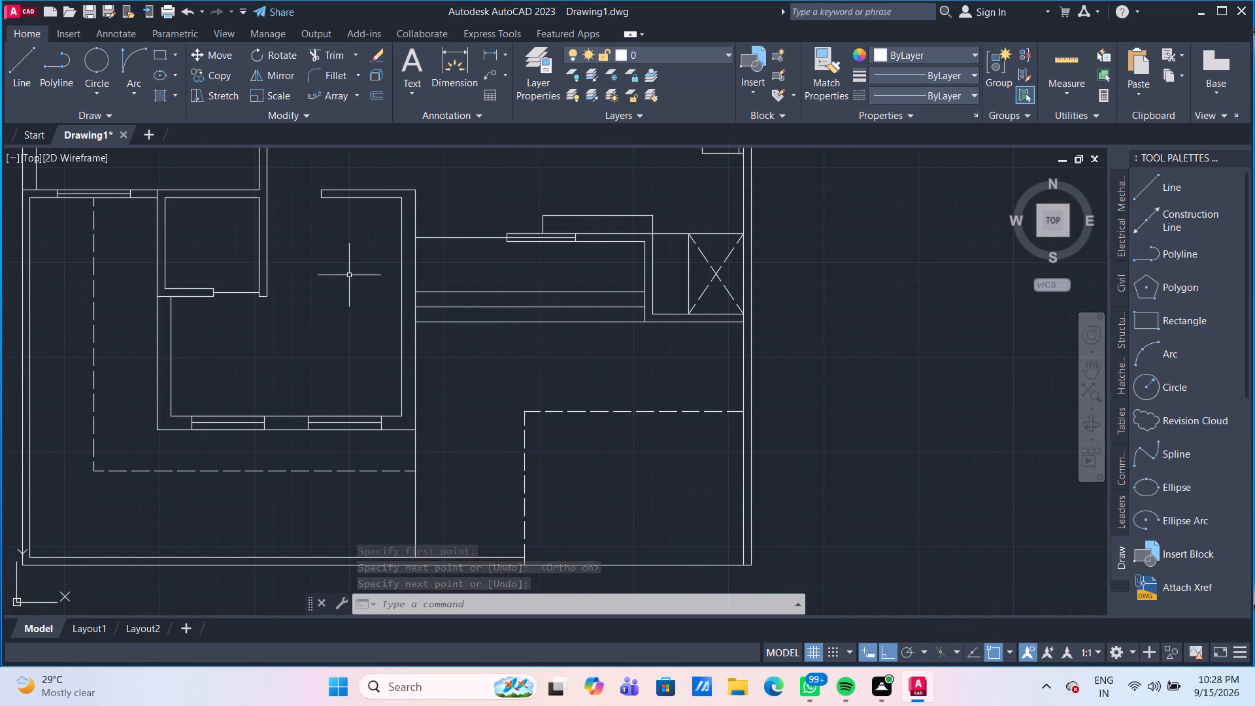
# Offset the lower room's inner right wall line and inner bottom wall line 2' into the room.
pyautogui.press('o')
pyautogui.press('Return')
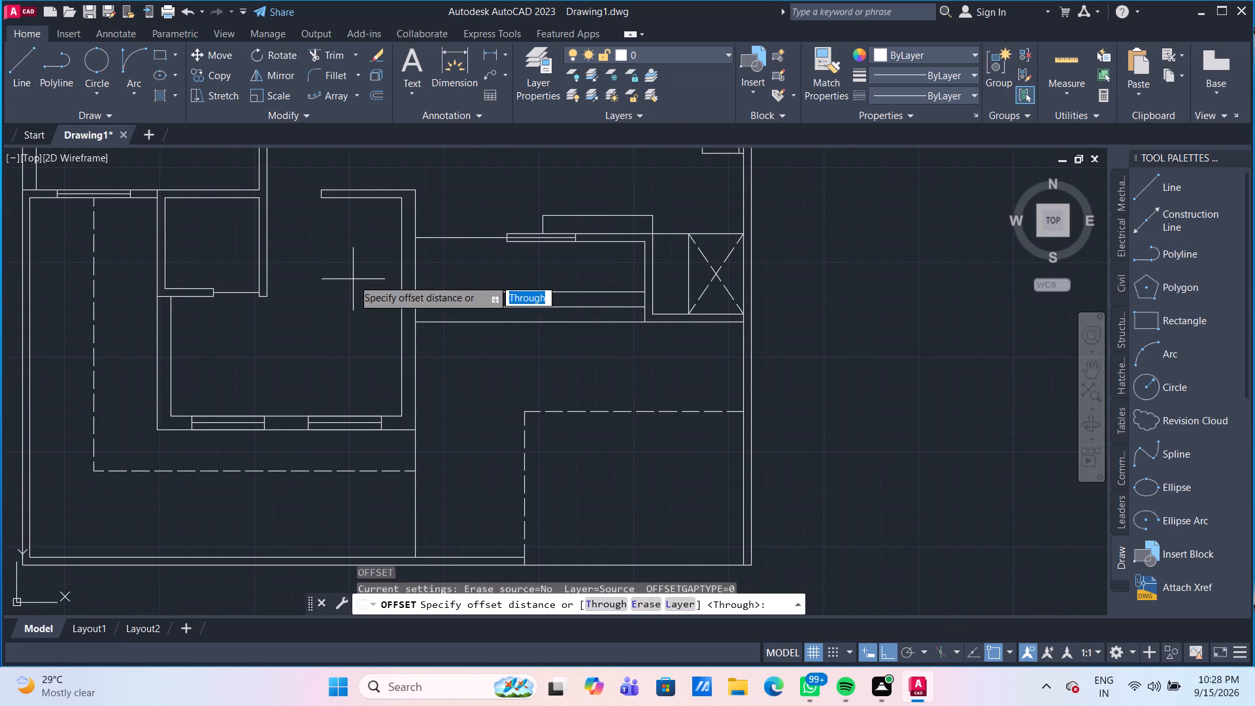
pyautogui.press('Return')
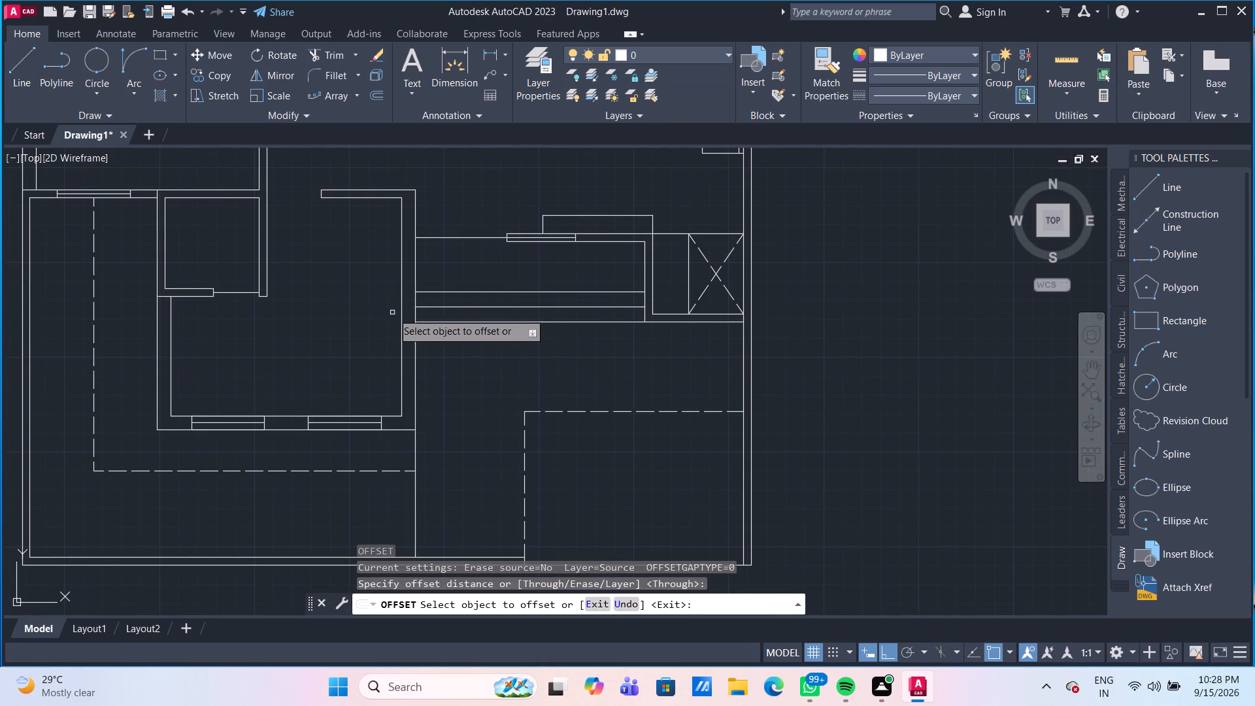
pyautogui.click(401, 333)
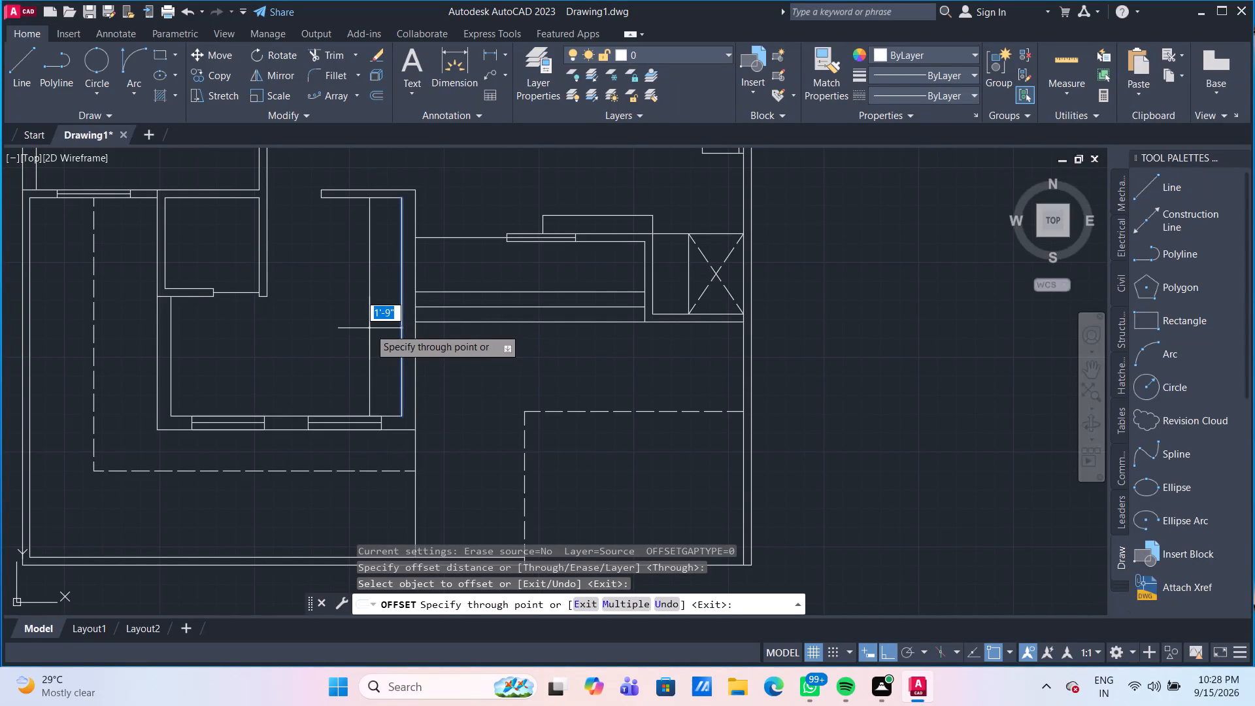
pyautogui.write("2'")
pyautogui.press('Return')
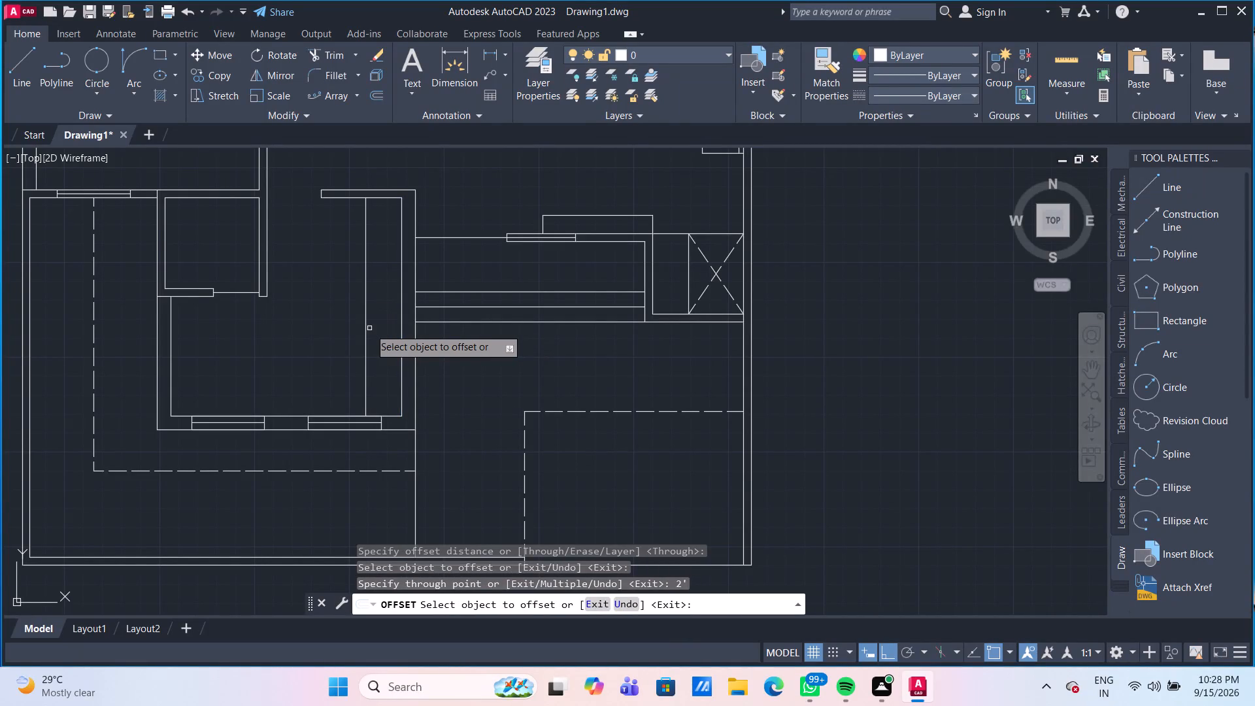
pyautogui.click(293, 415)
pyautogui.write("2'")
pyautogui.press('Return')
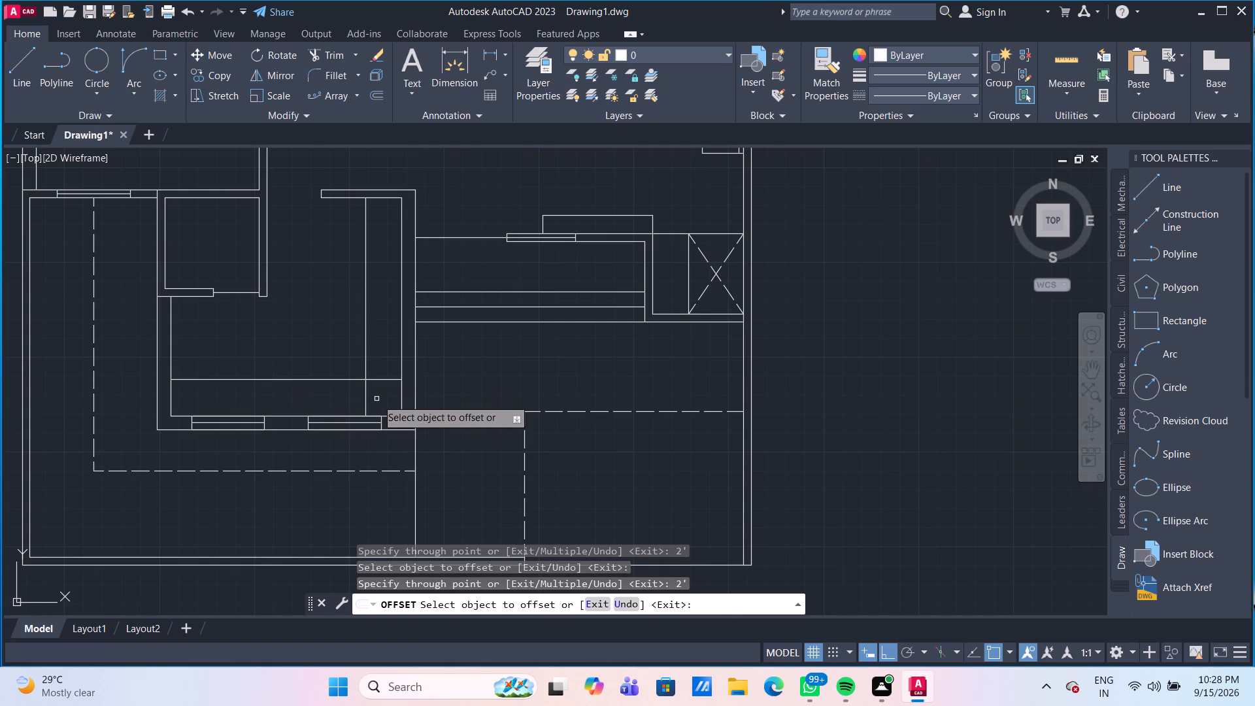
pyautogui.write('TR')
pyautogui.press('Escape')
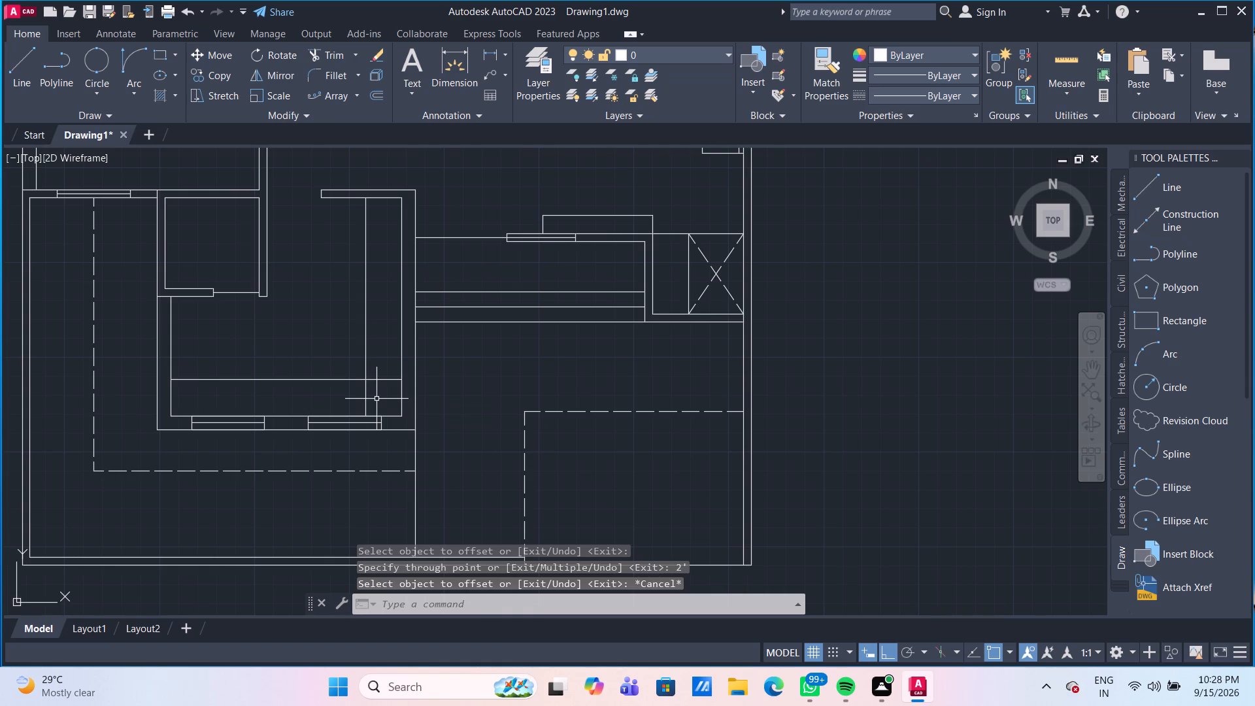
# Trim the overlapping ends of the two offset lines where they cross in the lower room's bottom-right corner.
pyautogui.write('TR')
pyautogui.press('Return')
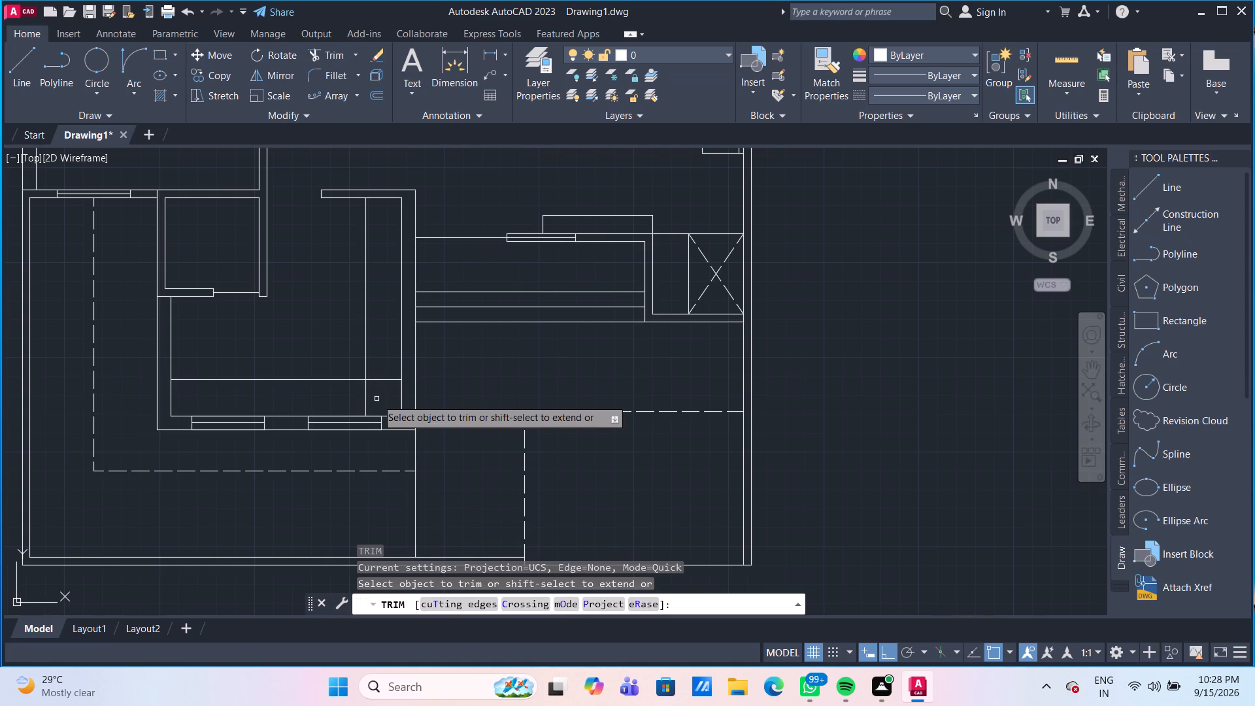
pyautogui.click(385, 382)
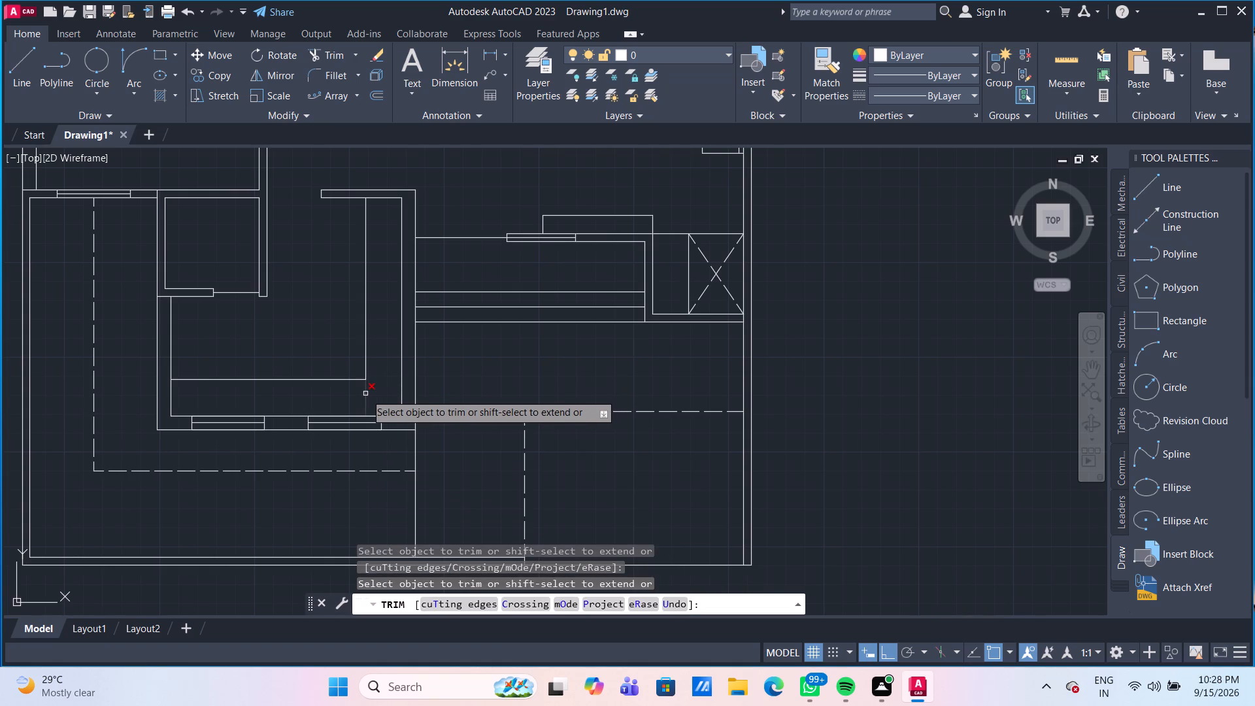
pyautogui.click(365, 394)
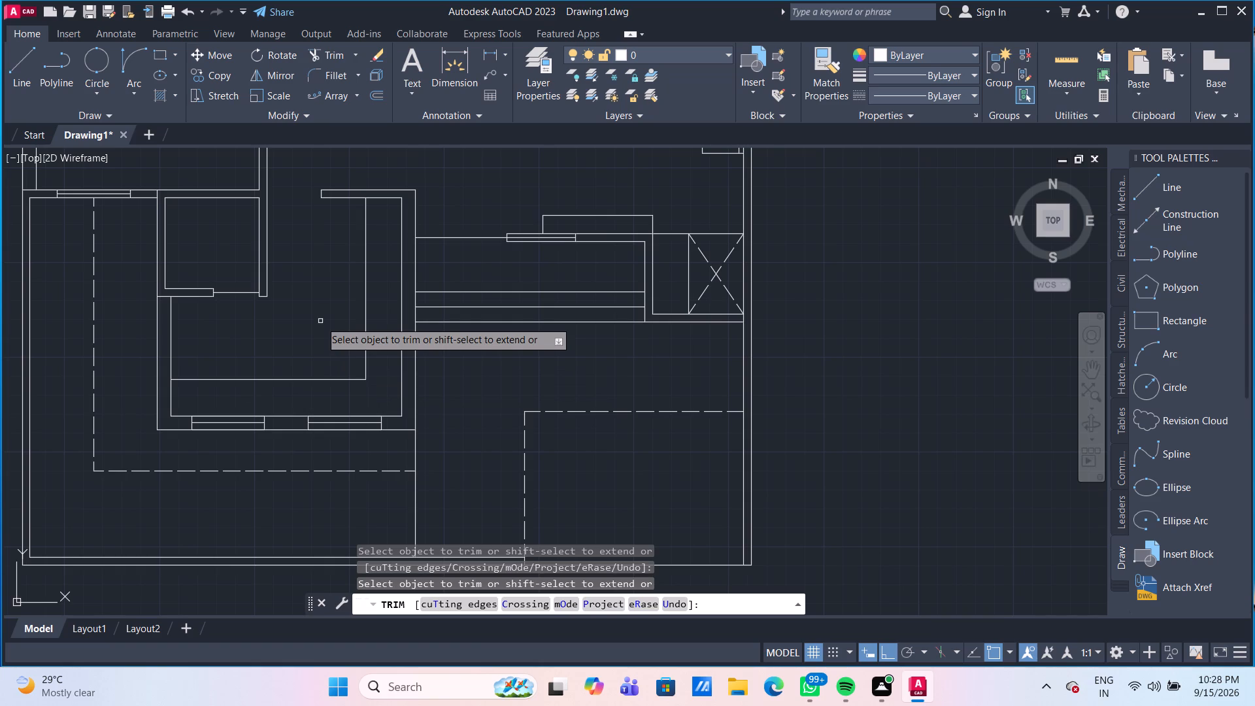
pyautogui.press('Escape')
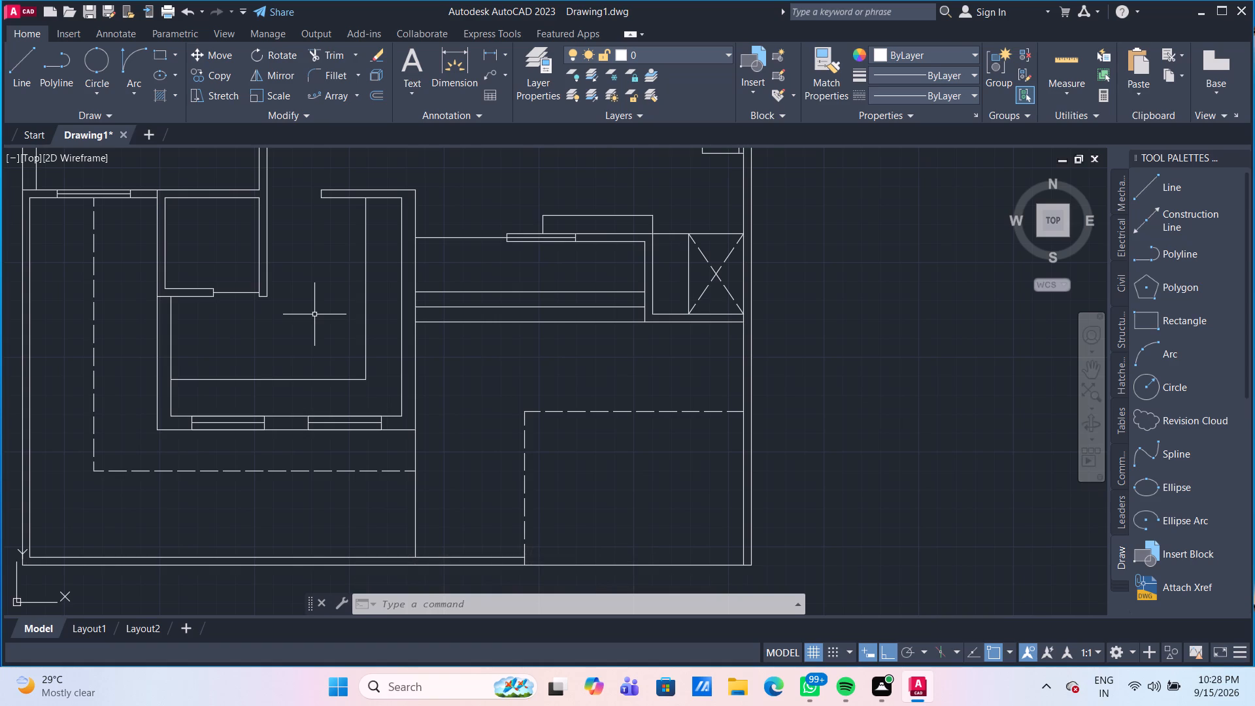
# Draw a horizontal line across the left bathroom's door opening, from the lower wall's end midpoint to the opposite wall stub.
pyautogui.scroll(-2, 524, 330)
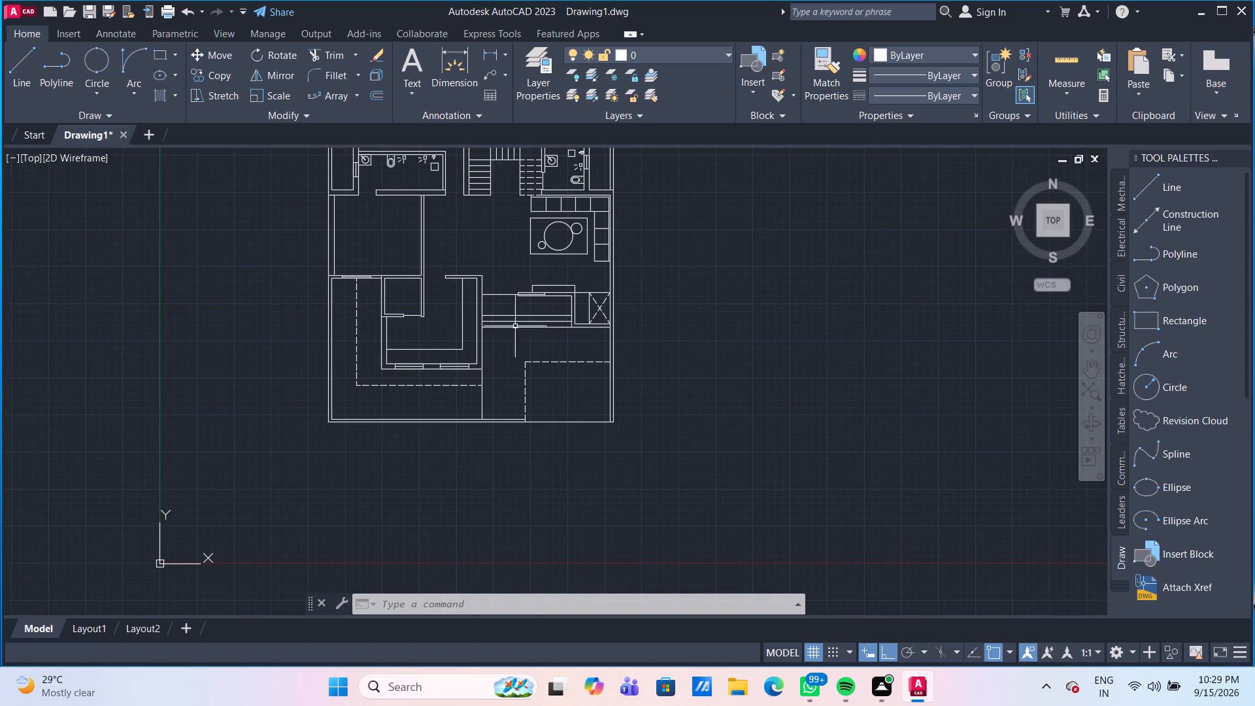
pyautogui.moveTo(436, 240); pyautogui.dragTo(494, 375, button='middle')
pyautogui.scroll(1, 467, 265)
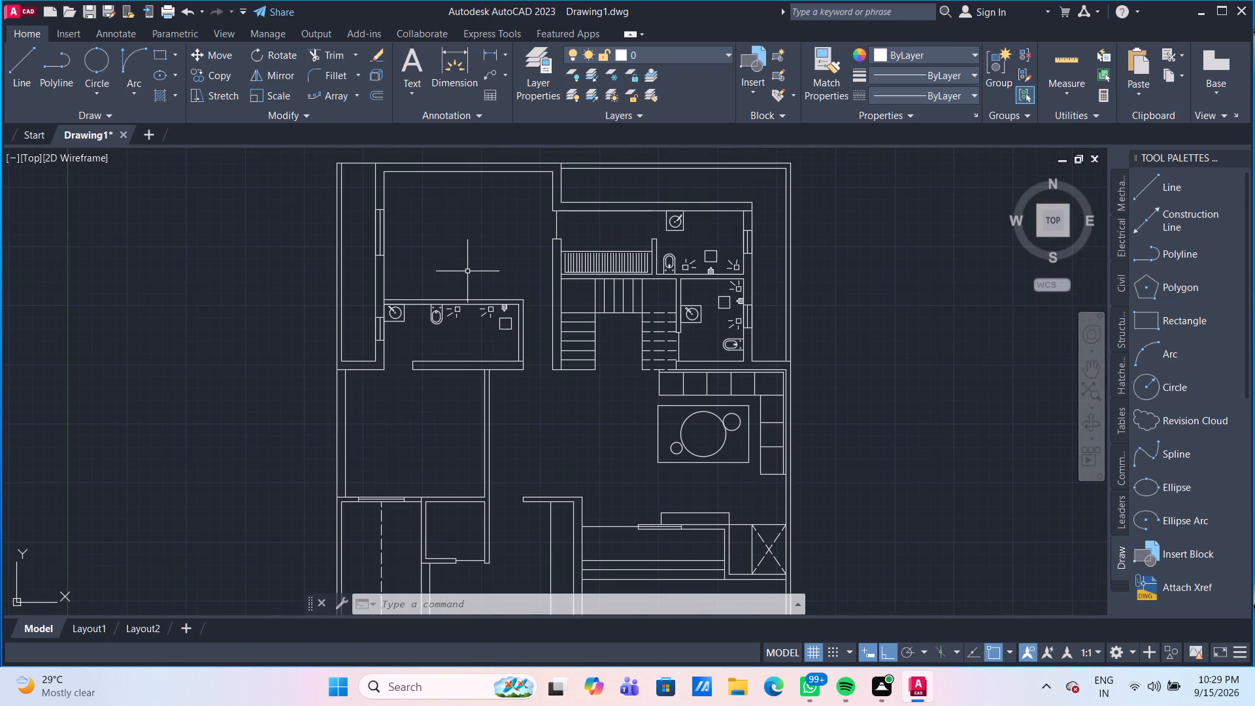
pyautogui.scroll(2, 501, 382)
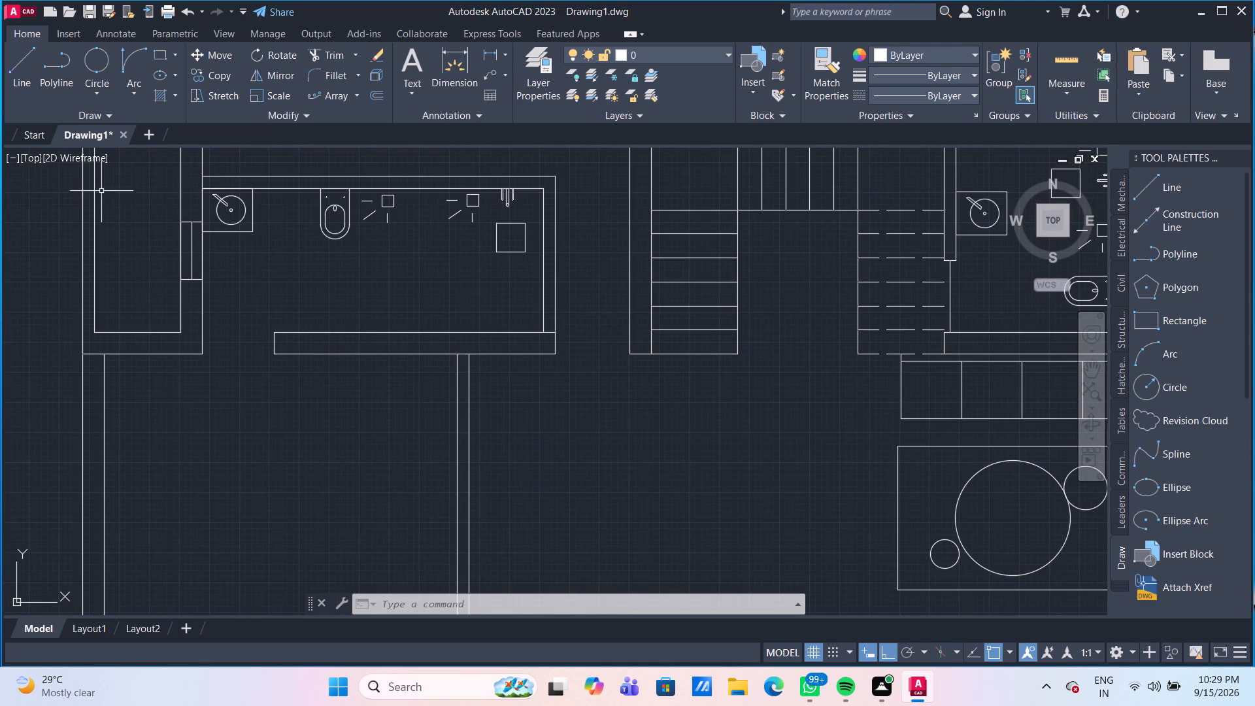
pyautogui.click(14, 69)
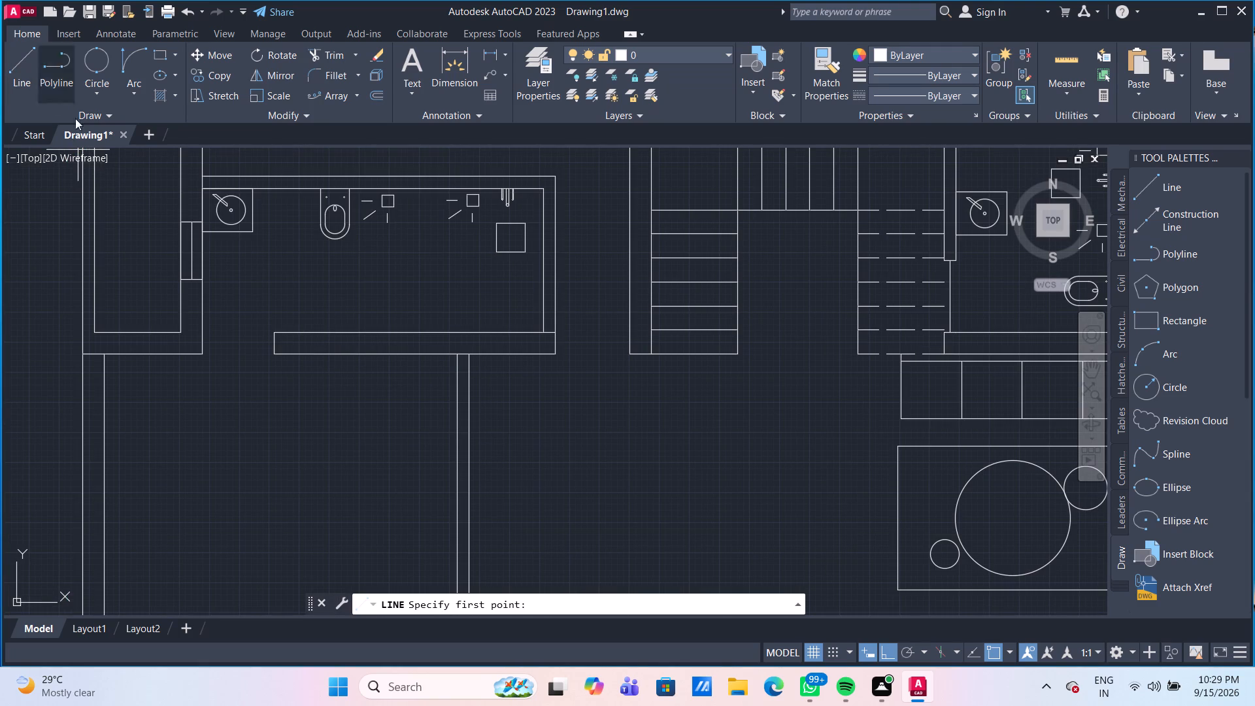
pyautogui.click(270, 343)
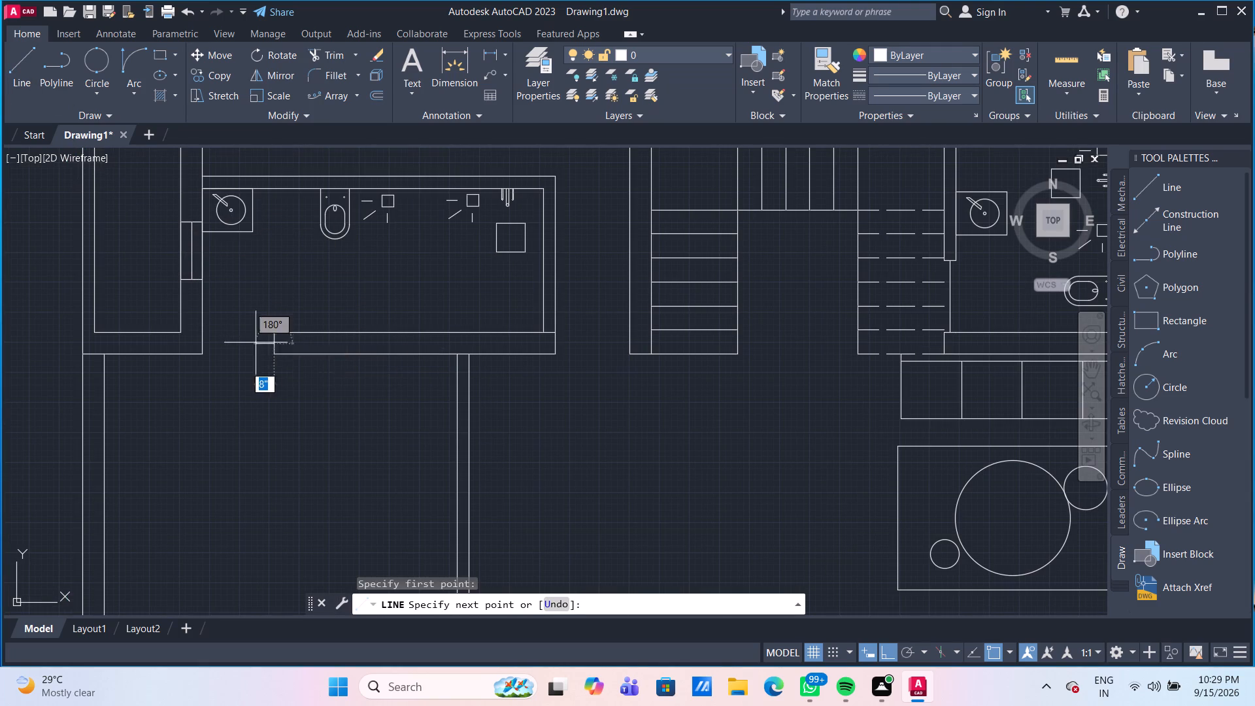
pyautogui.click(199, 341)
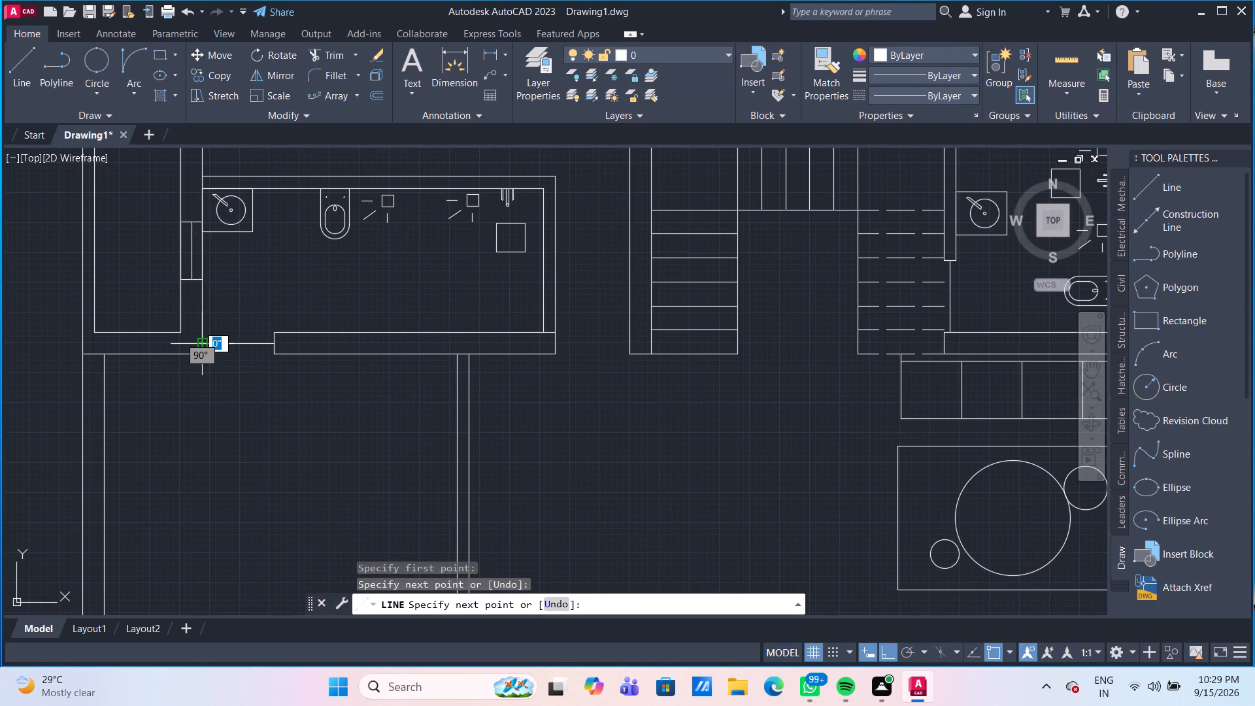
pyautogui.press('Escape')
# Draw a 12'-4" horizontal line from the left bathroom's lower wall midpoint at the door opening, across the passage to the staircase wall.
pyautogui.click(20, 76)
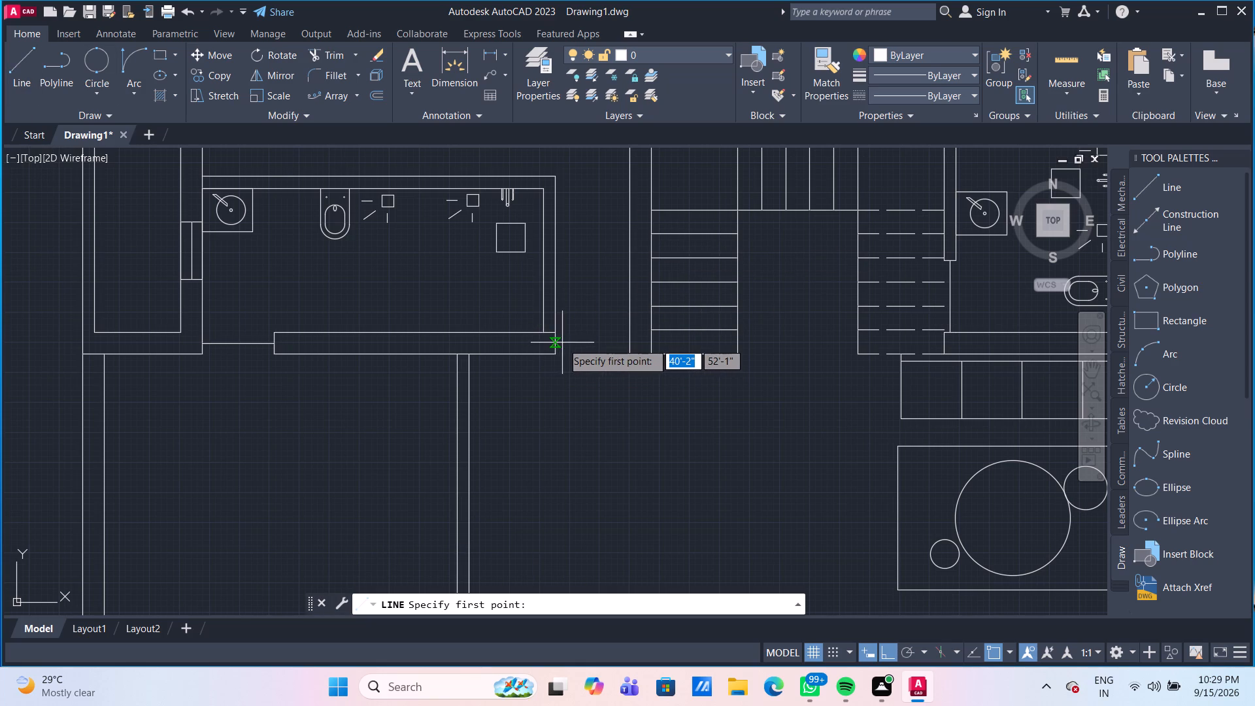
pyautogui.scroll(2, 562, 343)
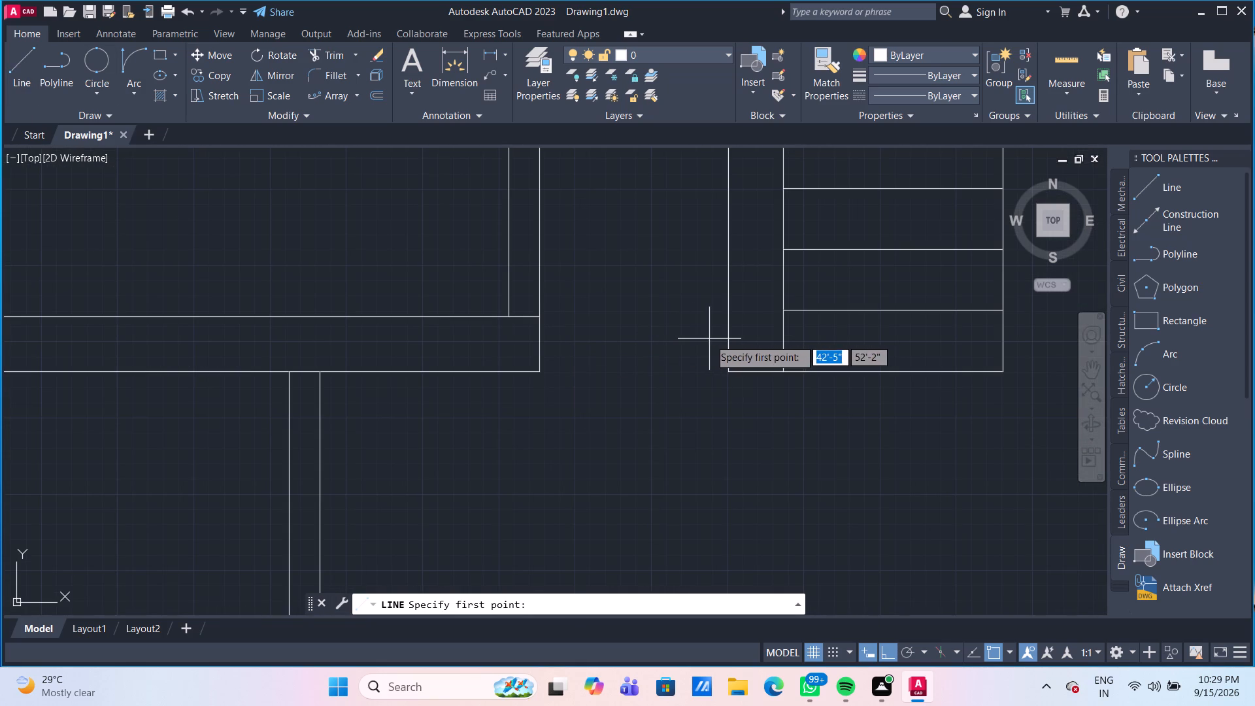
pyautogui.scroll(-1, 504, 349)
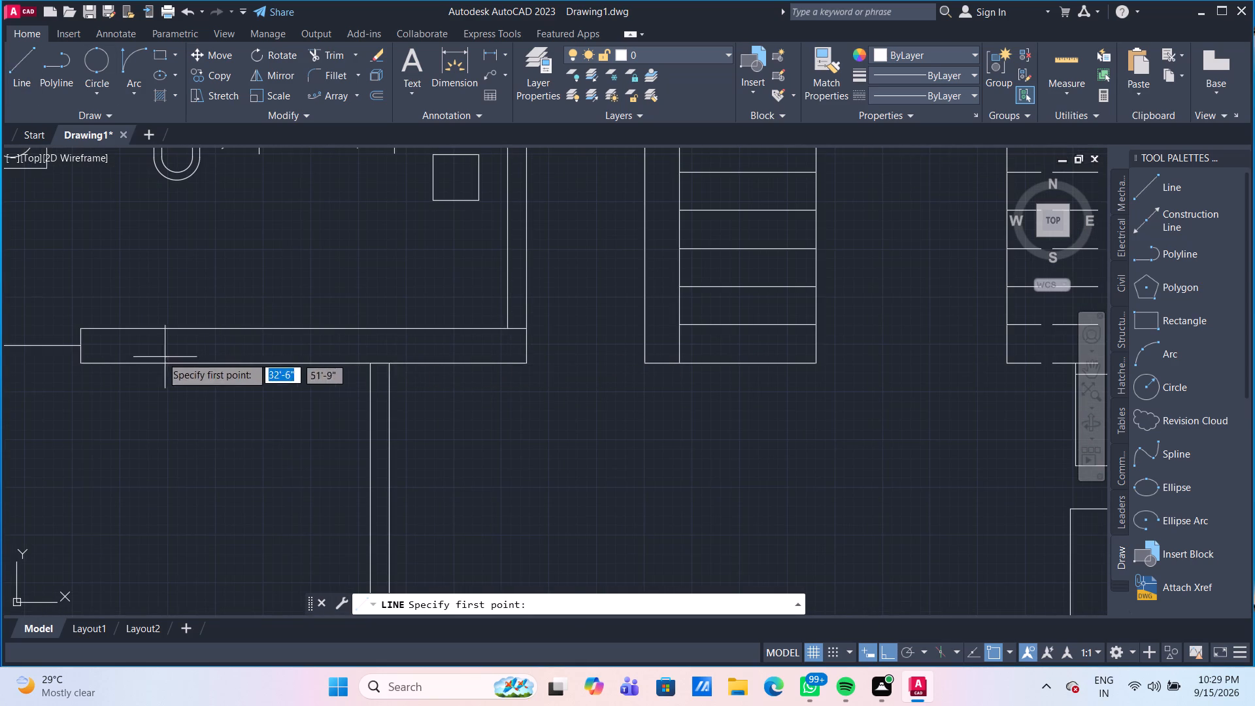
pyautogui.click(78, 345)
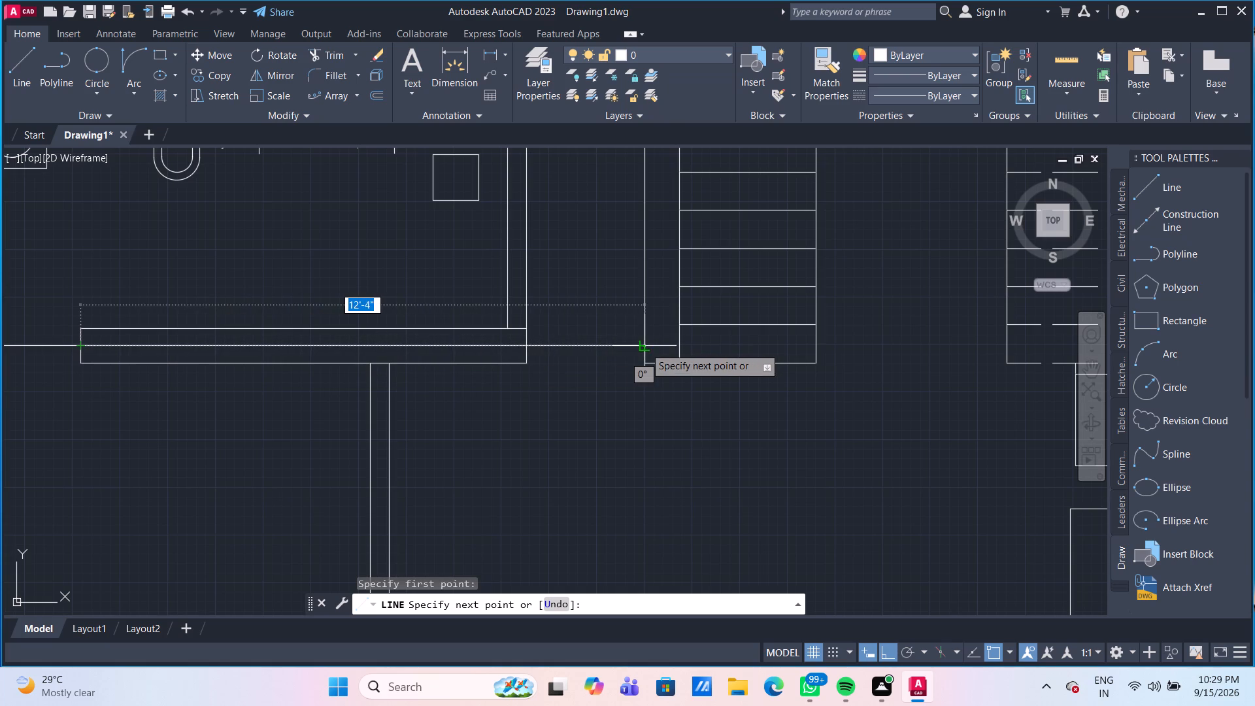
pyautogui.click(644, 347)
pyautogui.press('Escape')
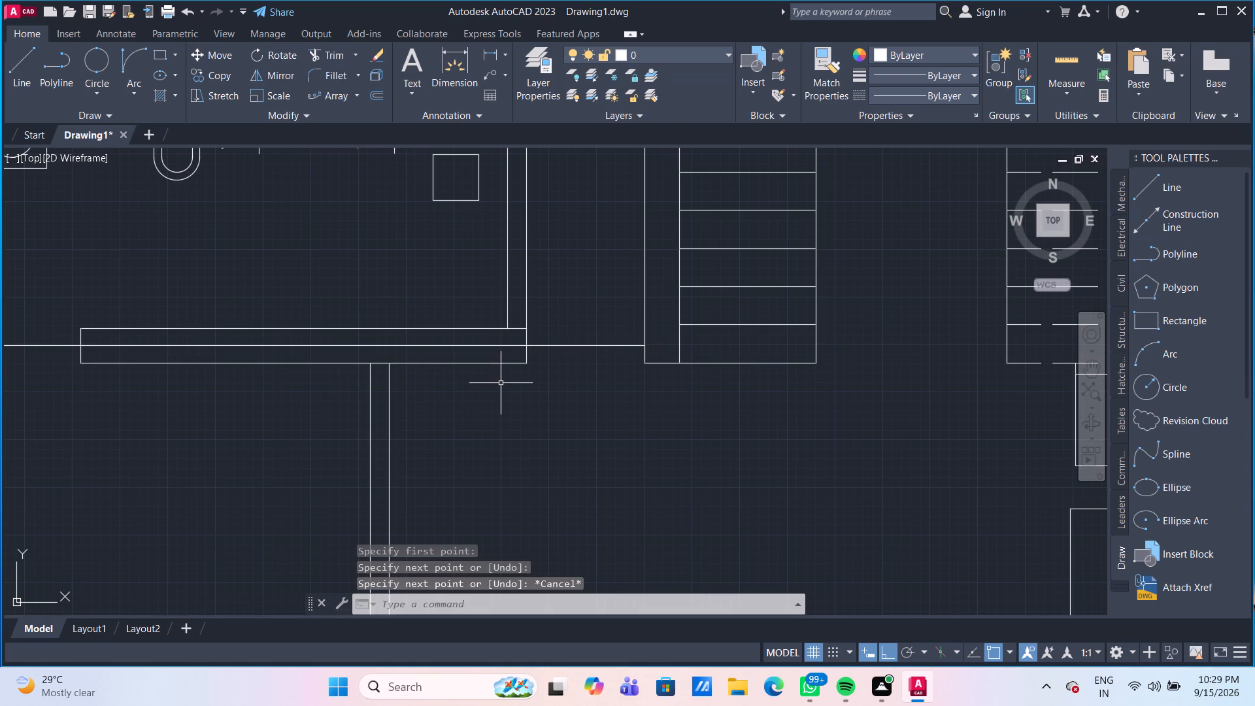
# Trim away the part of the new line inside the bathroom's lower wall, keeping only the passage opening segment.
pyautogui.write('TR')
pyautogui.press('Return')
pyautogui.click(449, 348)
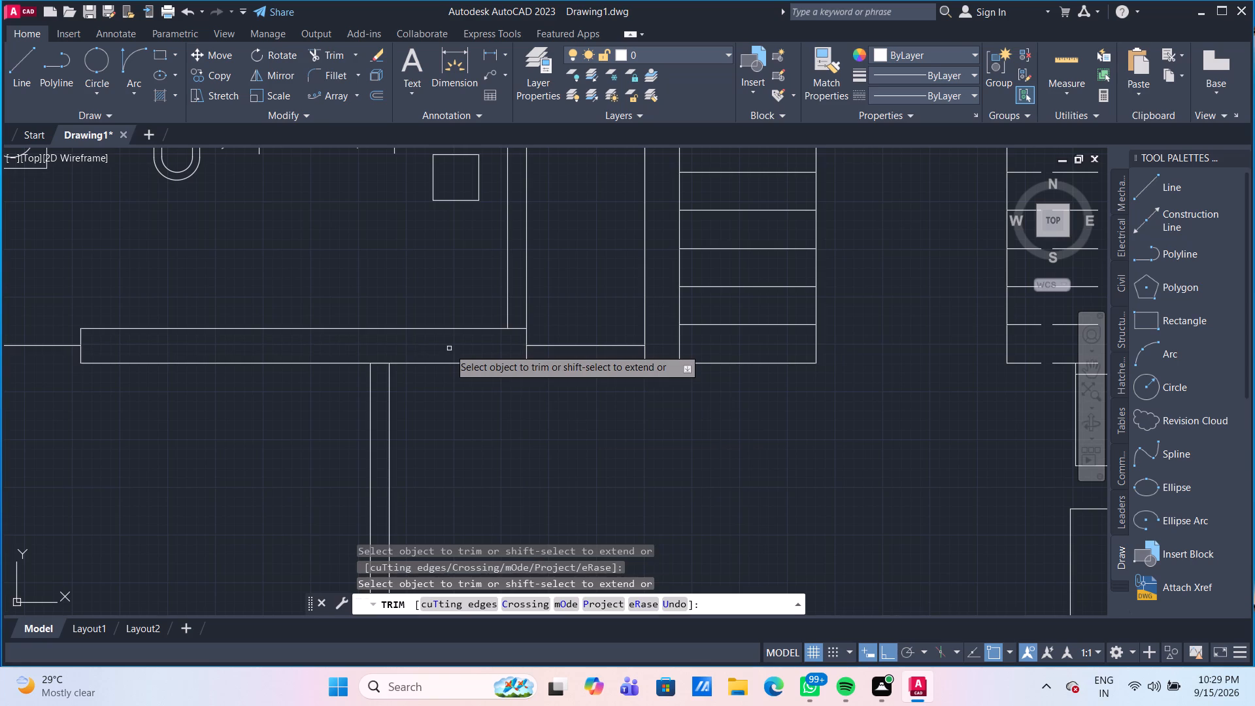
pyautogui.scroll(-1, 675, 457)
pyautogui.moveTo(675, 457); pyautogui.dragTo(662, 430, button='middle')
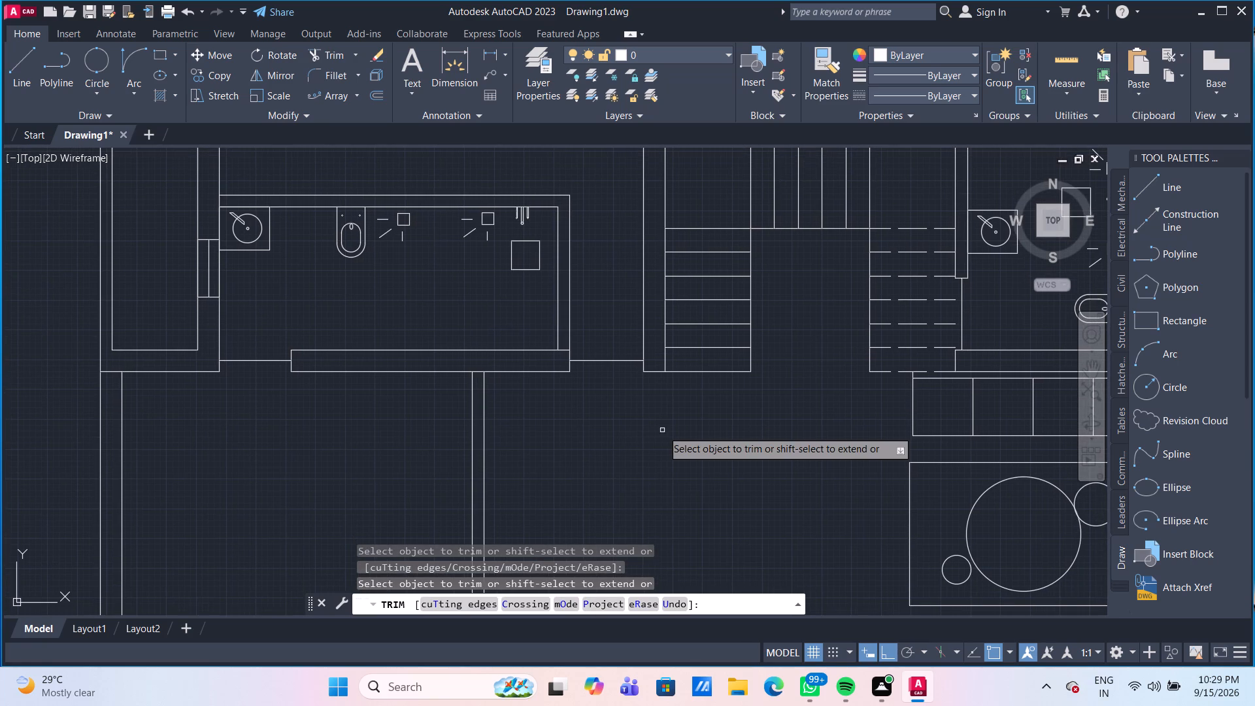
pyautogui.press('Escape')
# Draw a rectangle 4' wide and 6' high in the empty space to the right of the floor plan.
pyautogui.scroll(-2, 661, 428)
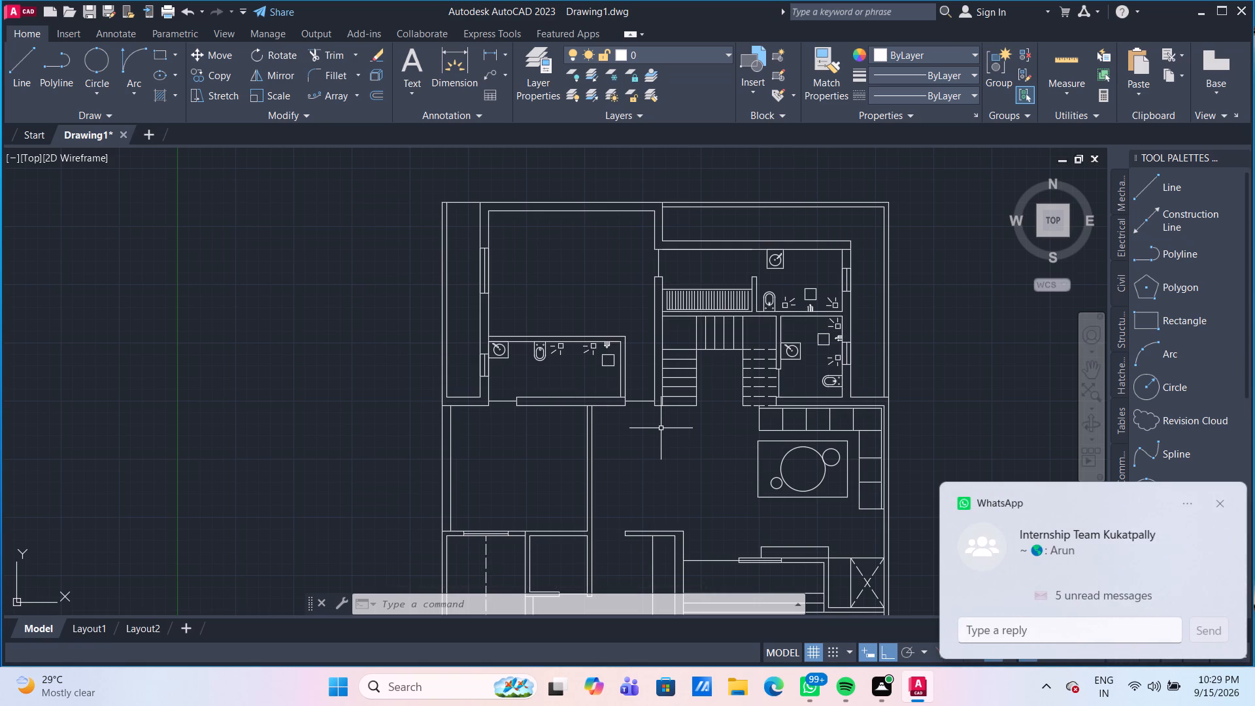
pyautogui.moveTo(718, 475); pyautogui.dragTo(580, 338, button='middle')
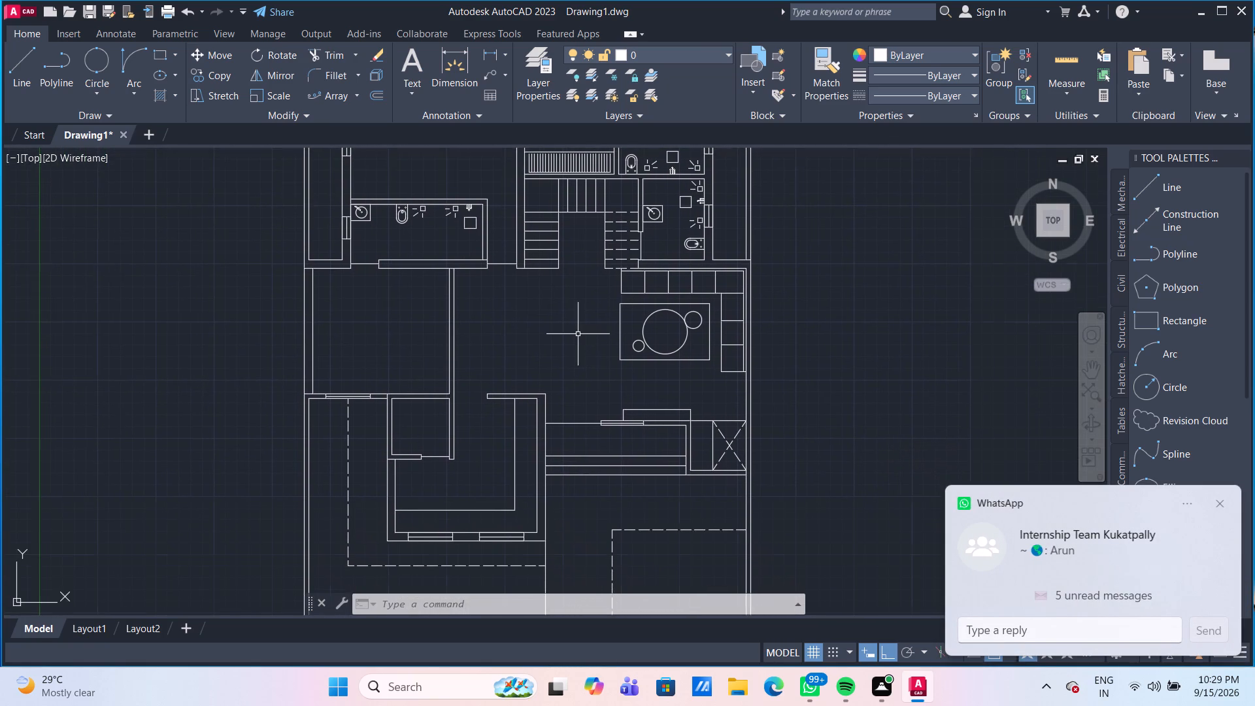
pyautogui.scroll(-2, 578, 334)
pyautogui.scroll(2, 578, 405)
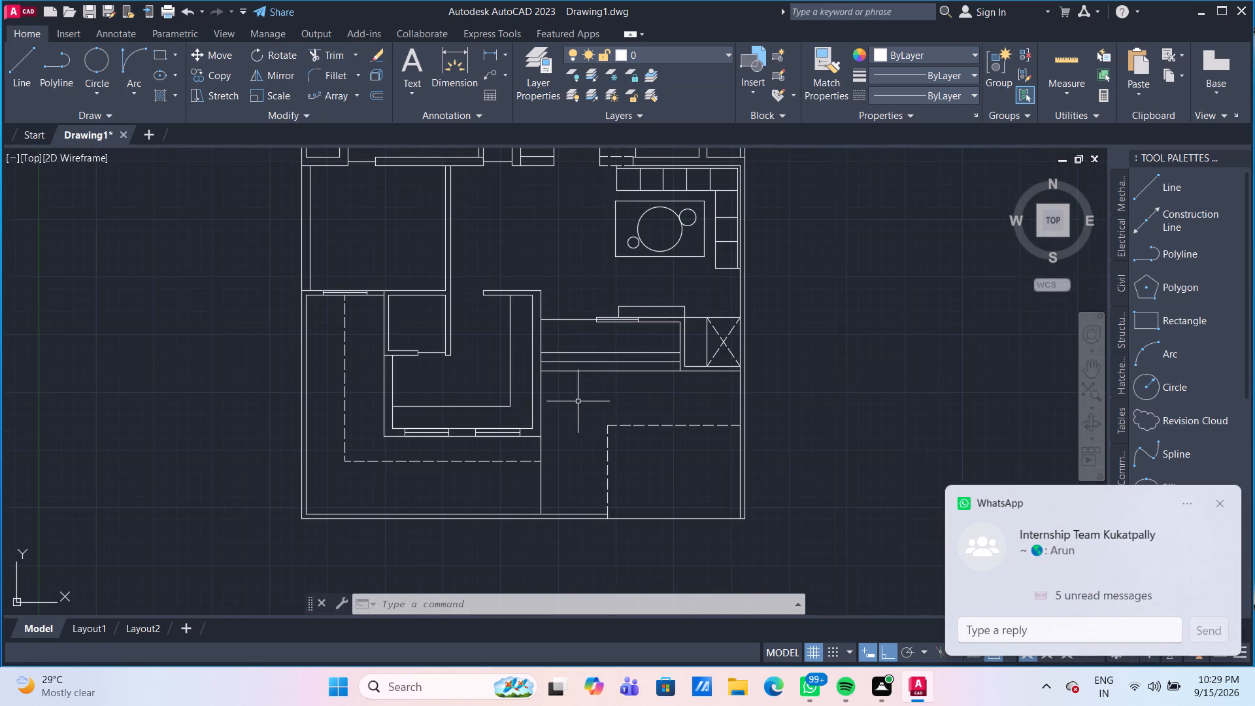
pyautogui.moveTo(579, 405); pyautogui.dragTo(580, 435, button='middle')
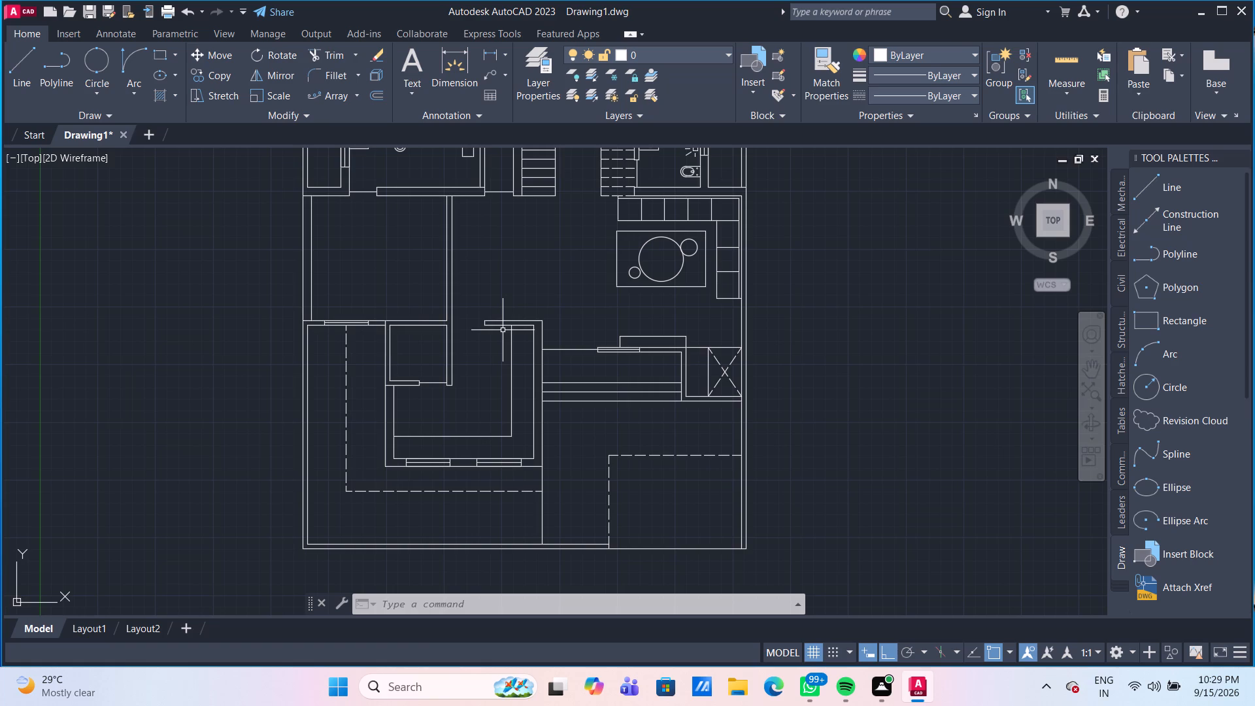
pyautogui.moveTo(856, 318); pyautogui.dragTo(622, 367, button='middle')
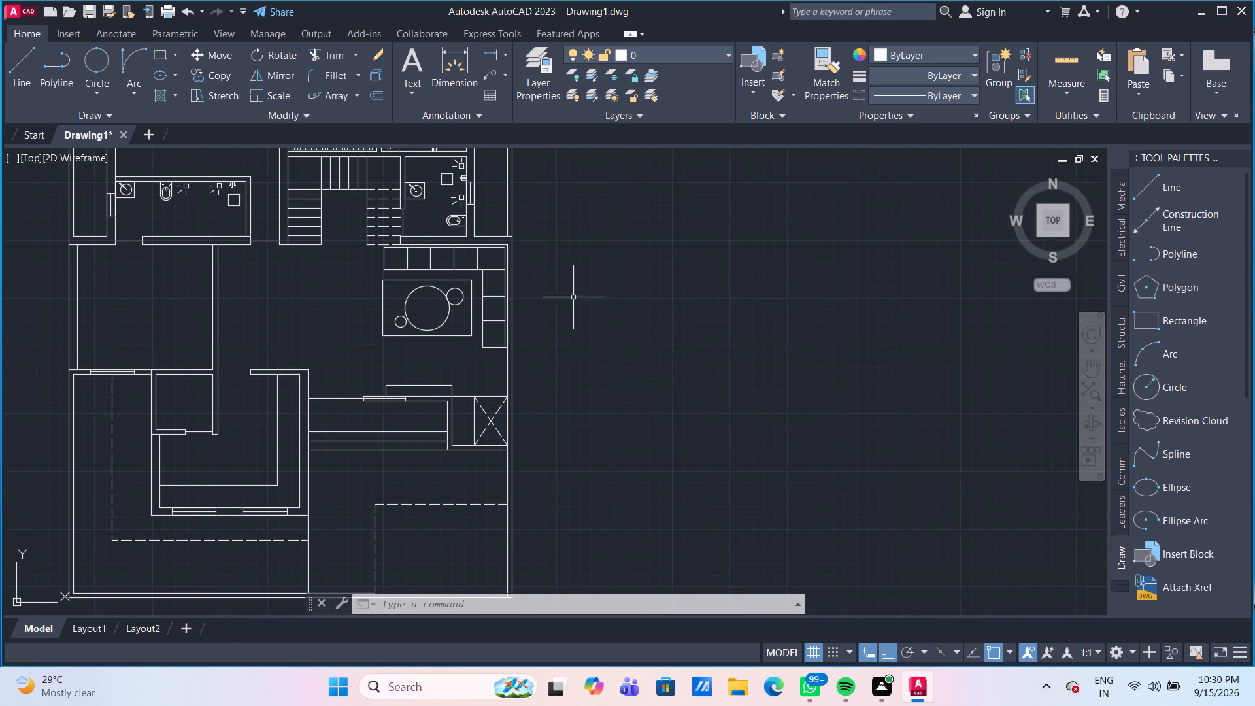
pyautogui.click(164, 52)
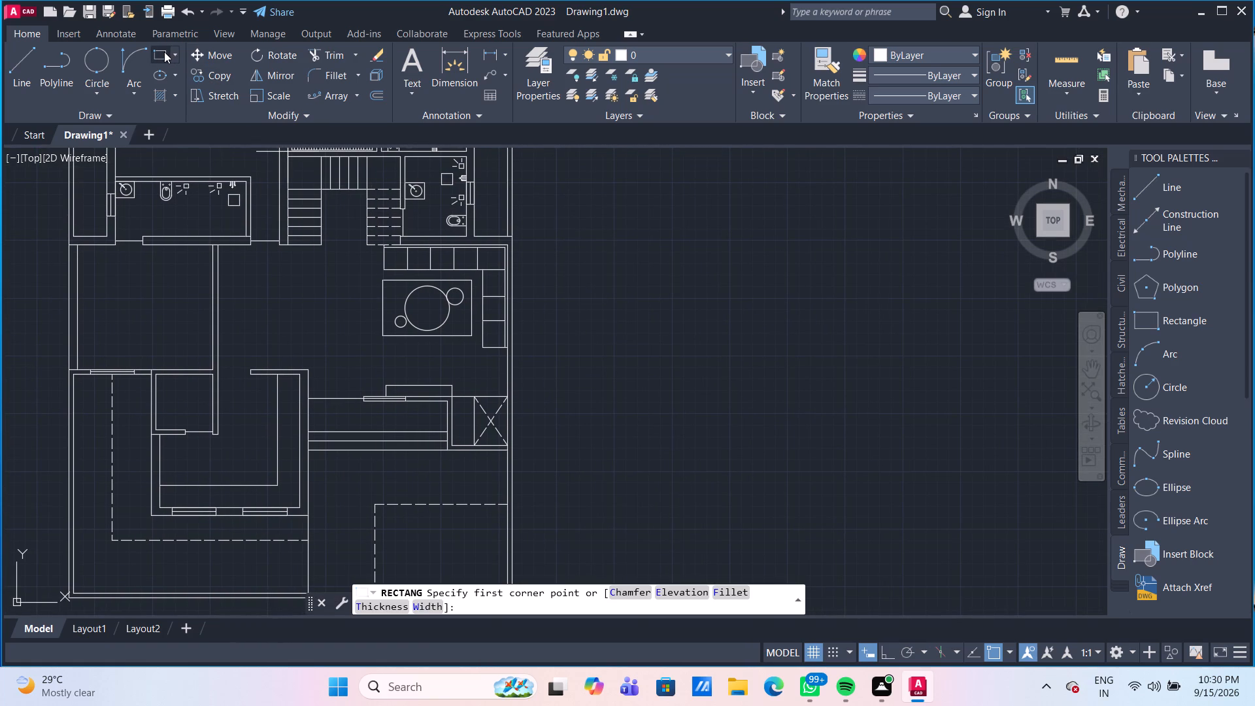
pyautogui.click(626, 201)
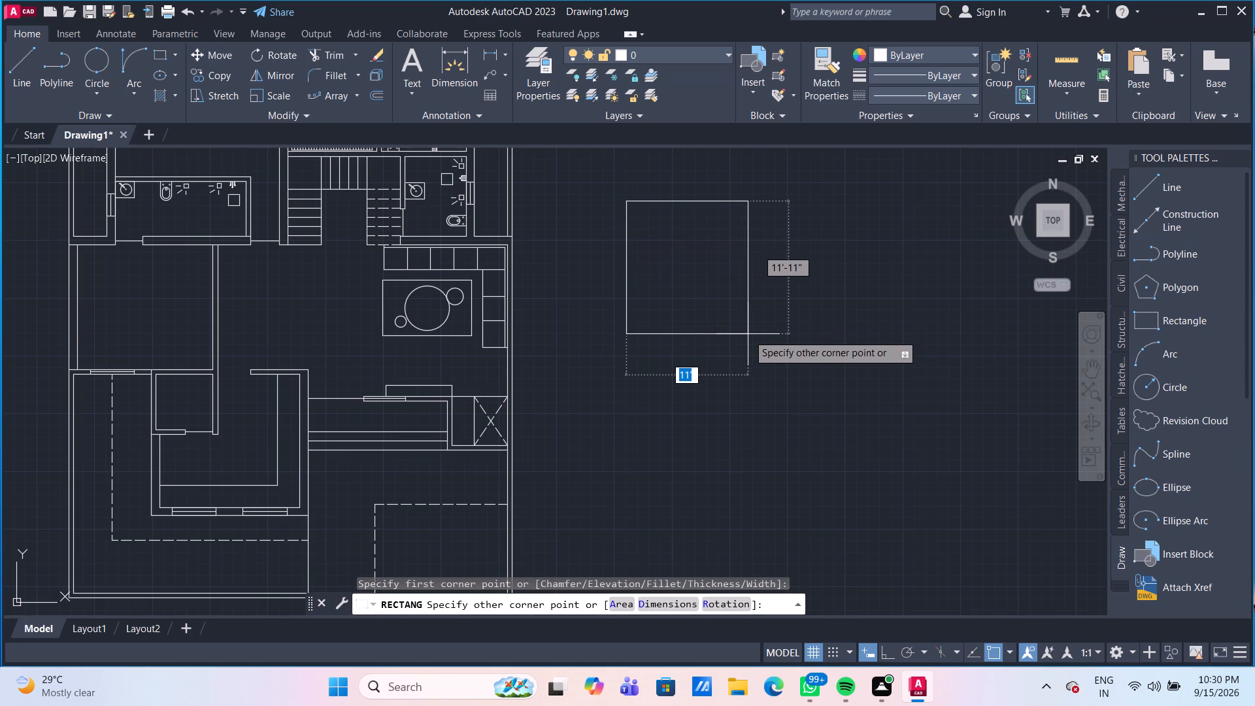
pyautogui.write("4'")
pyautogui.press('Tab')
pyautogui.write("6'")
pyautogui.press('Return')
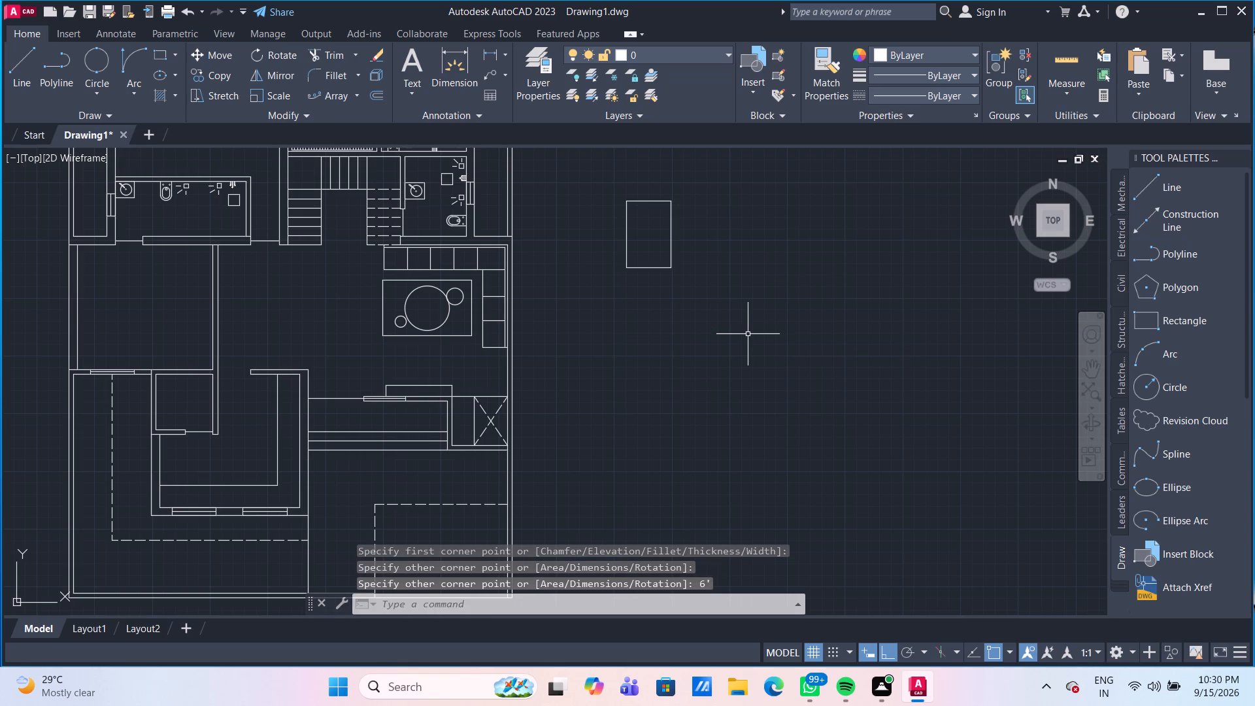
pyautogui.moveTo(719, 265); pyautogui.dragTo(701, 332, button='middle')
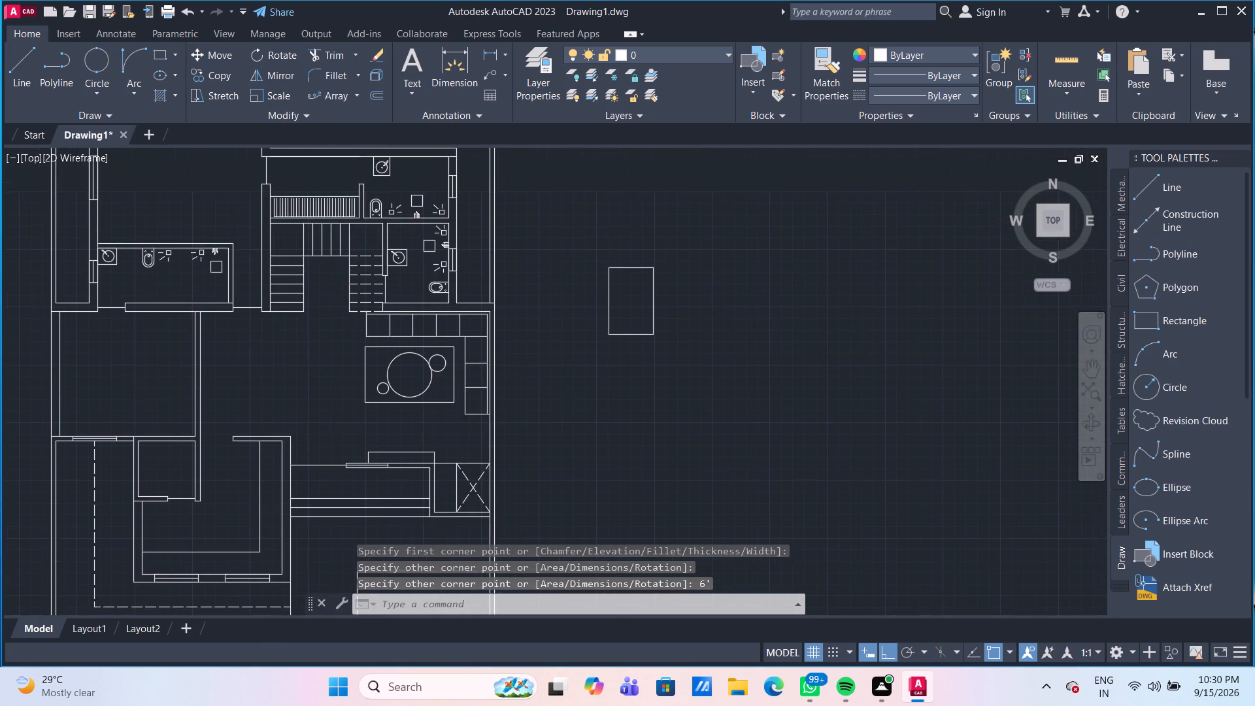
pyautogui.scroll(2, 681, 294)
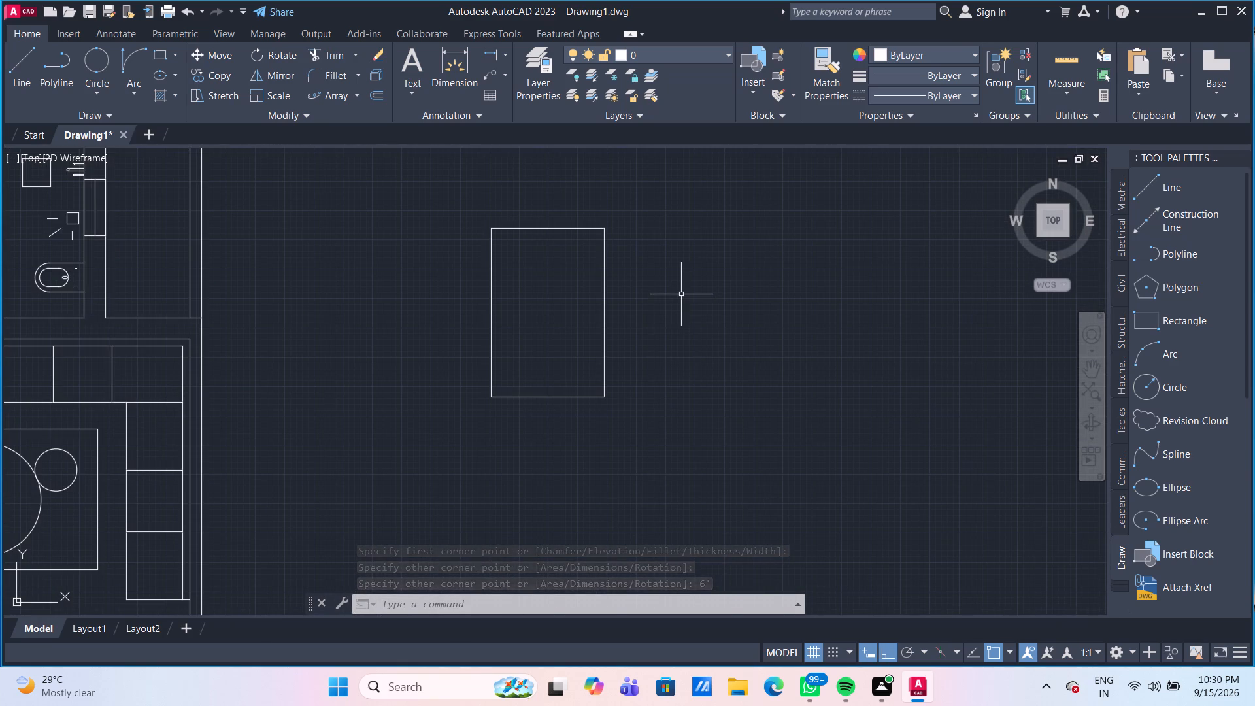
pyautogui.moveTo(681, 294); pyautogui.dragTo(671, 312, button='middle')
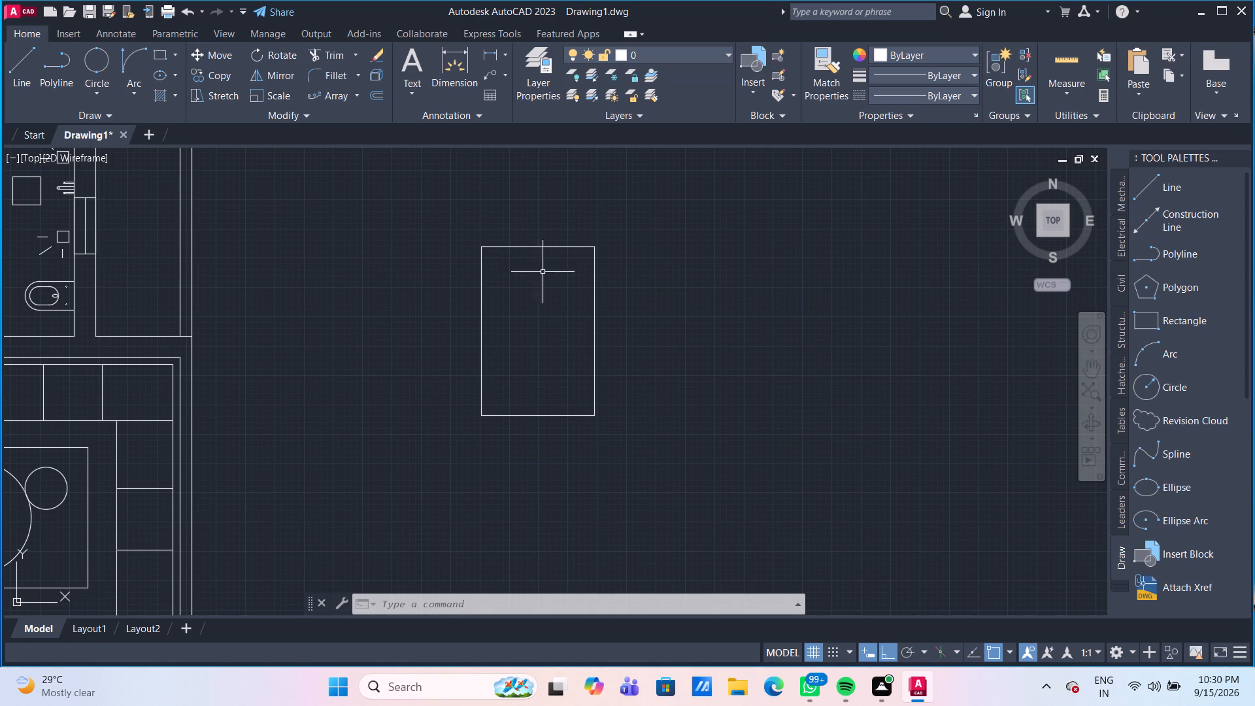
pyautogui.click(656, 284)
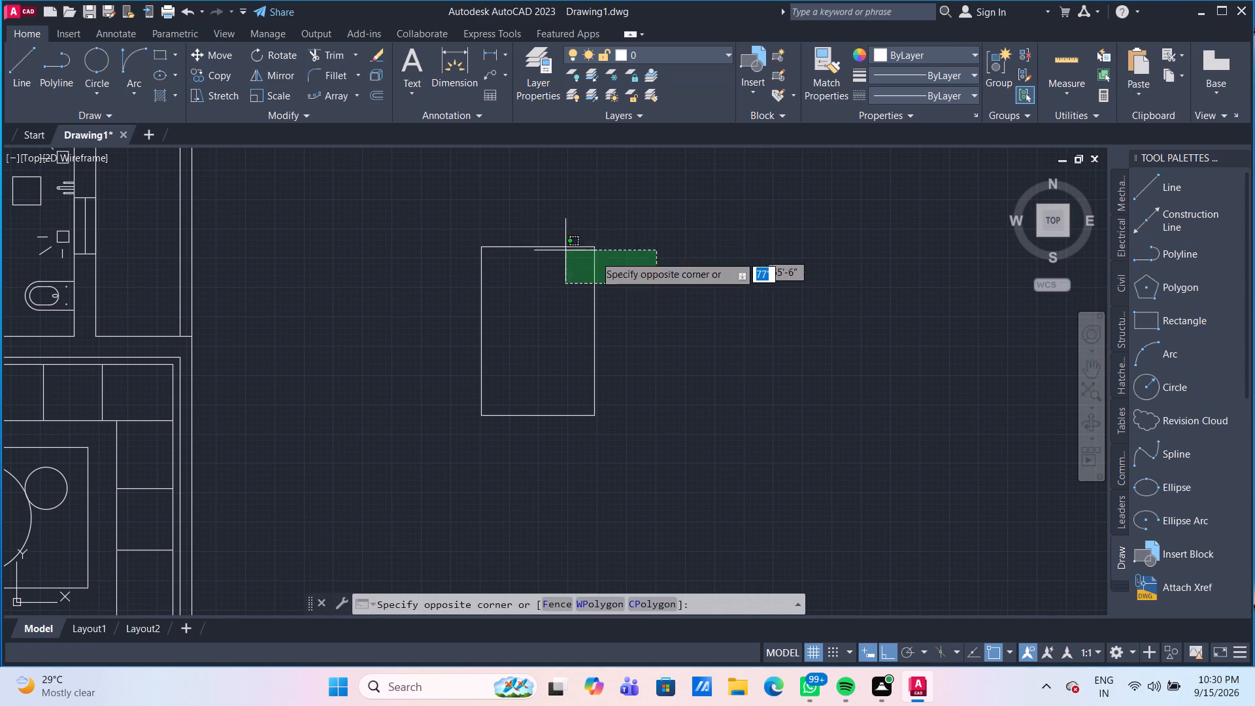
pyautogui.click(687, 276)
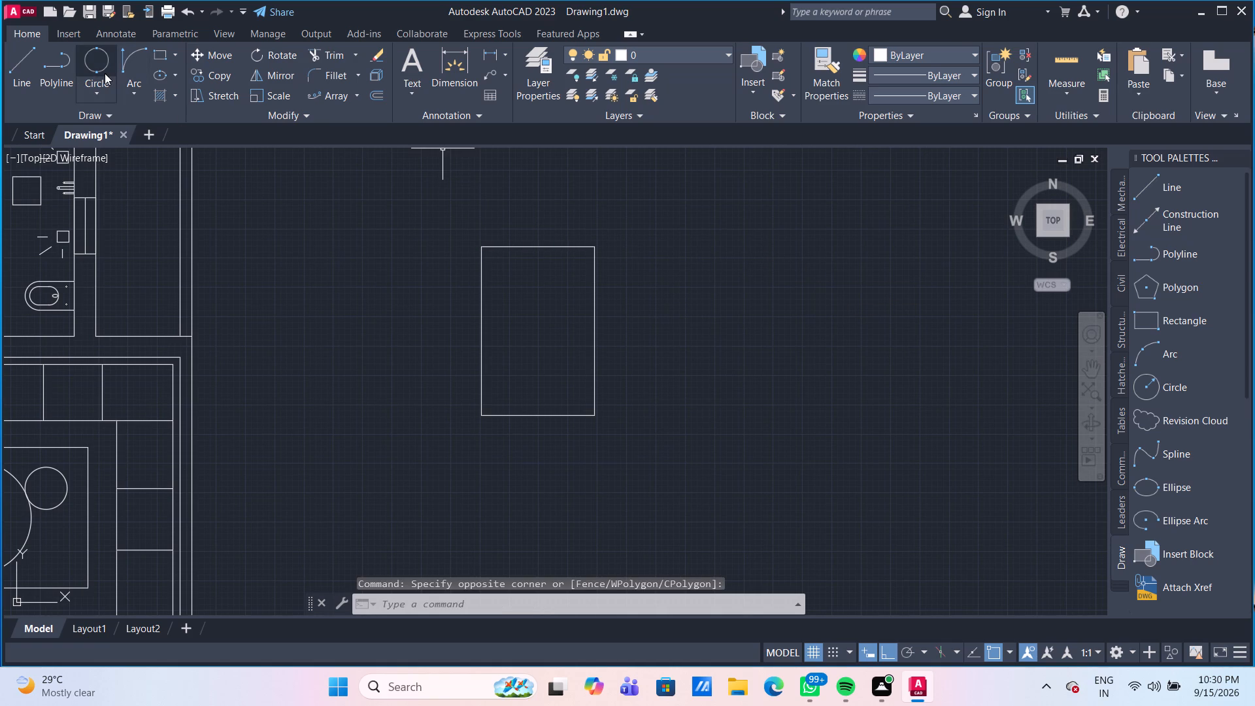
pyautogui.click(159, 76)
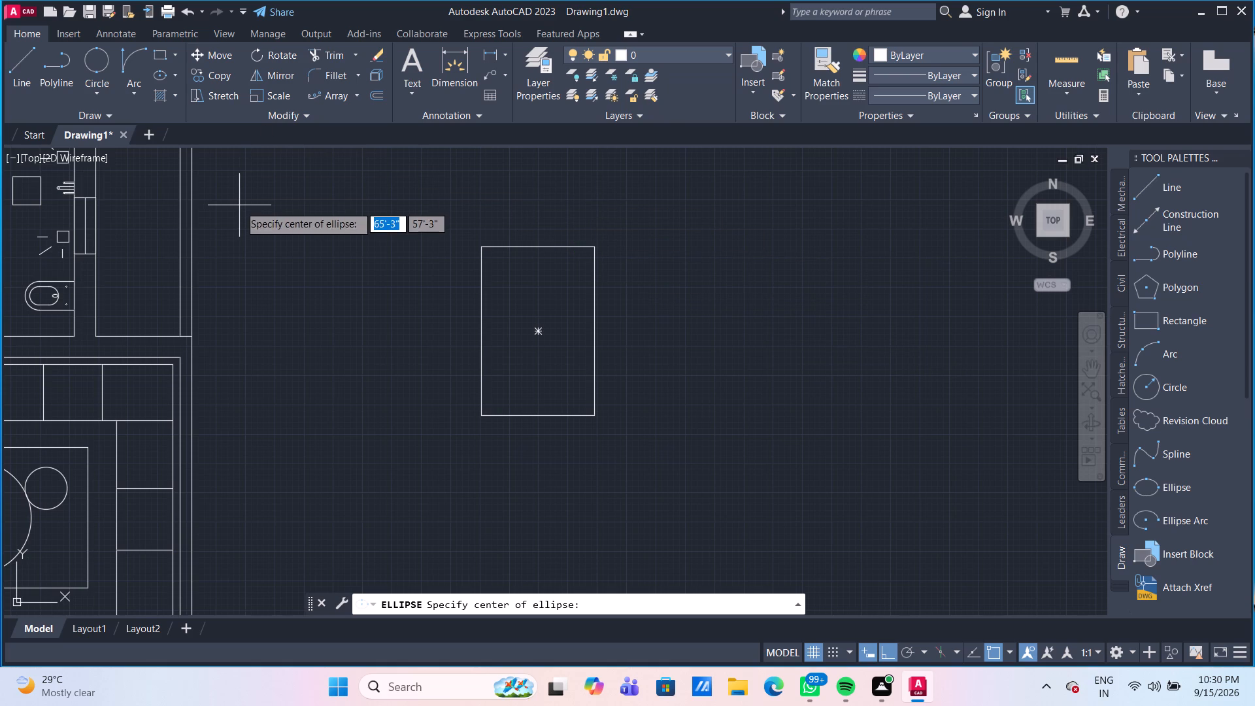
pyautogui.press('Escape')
# Draw connected lines from the rectangle's upper right corner: 2' right, 1'6" down, 7'6" left, up to the top edge's level, and across to the upper left corner.
pyautogui.click(29, 54)
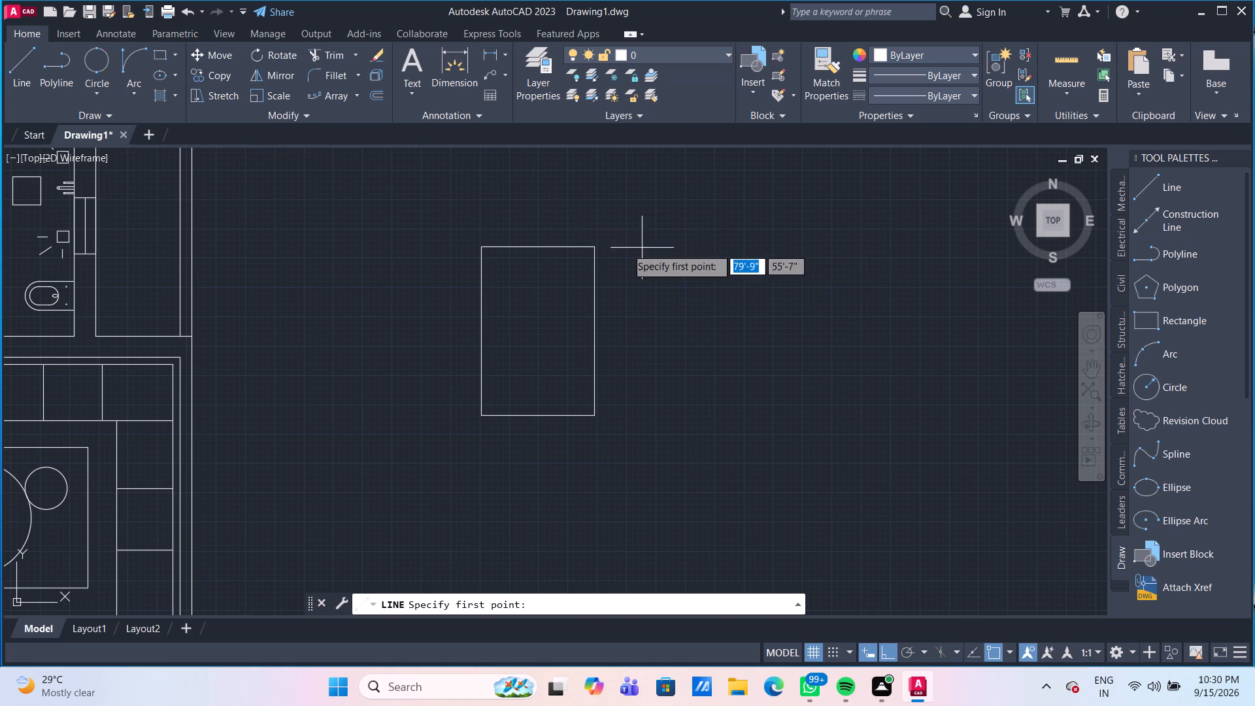
pyautogui.click(595, 246)
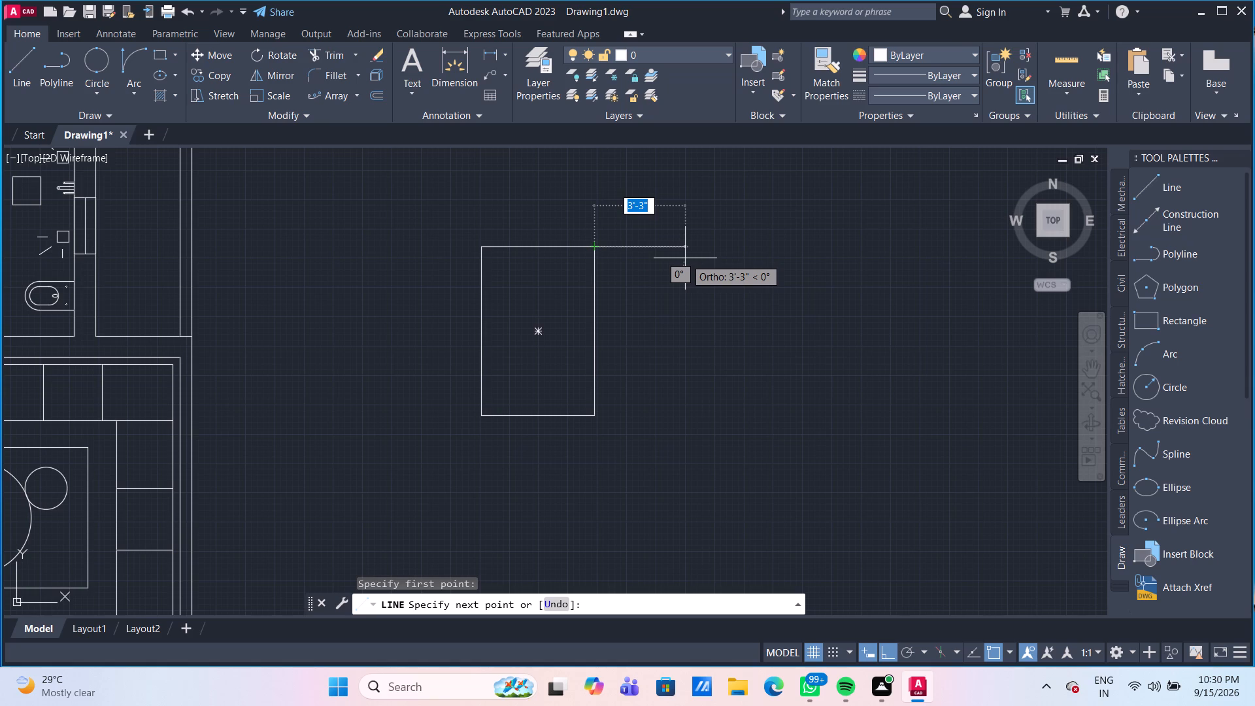
pyautogui.write("2'")
pyautogui.press('Return')
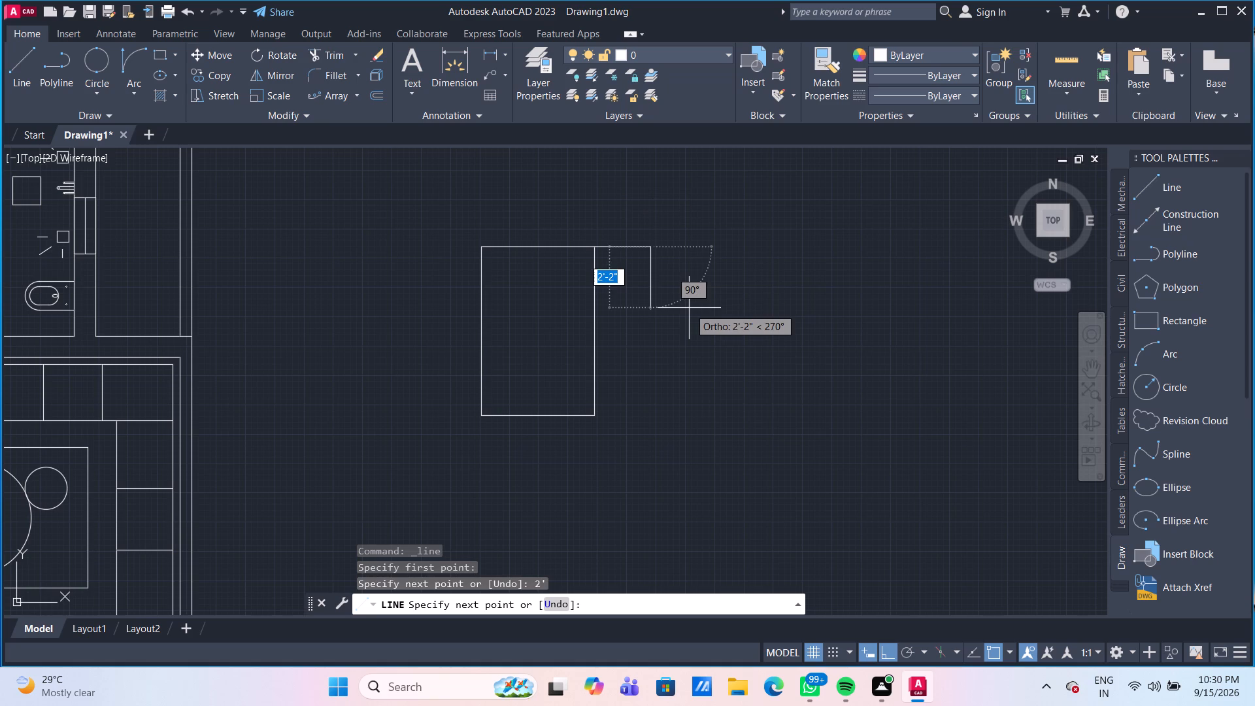
pyautogui.write('16')
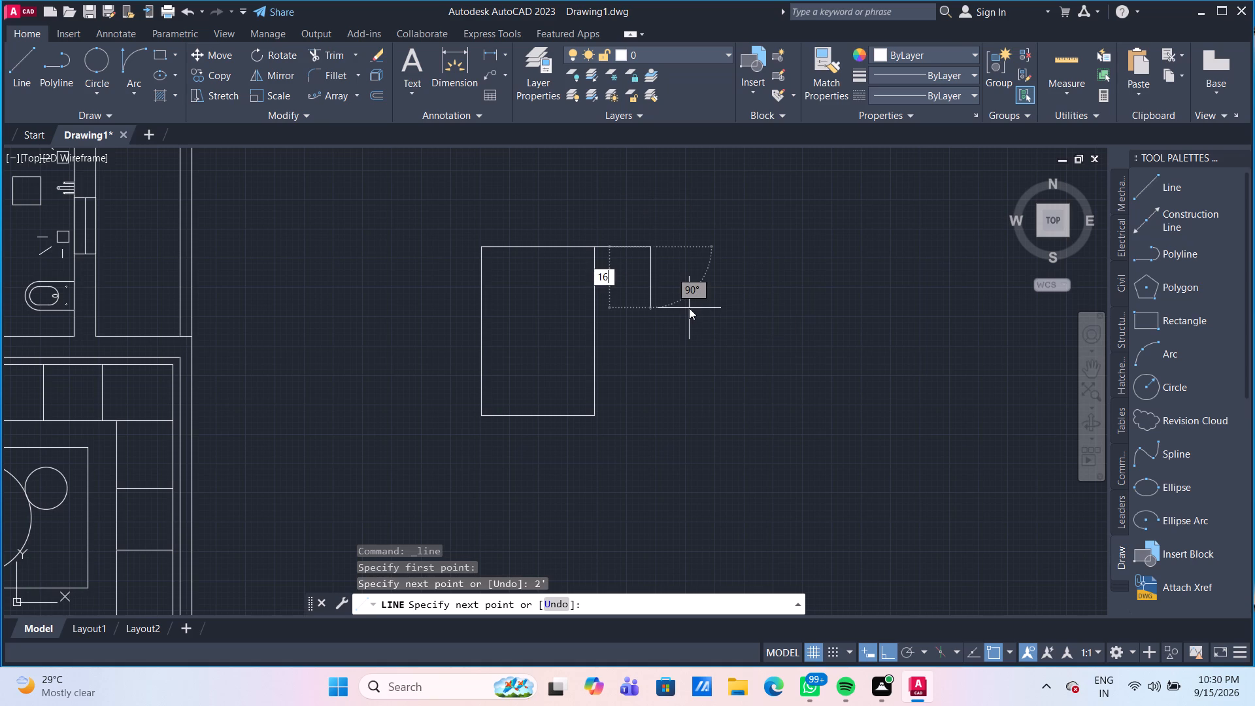
pyautogui.press('BackSpace')
pyautogui.write('\'6"')
pyautogui.press('Return')
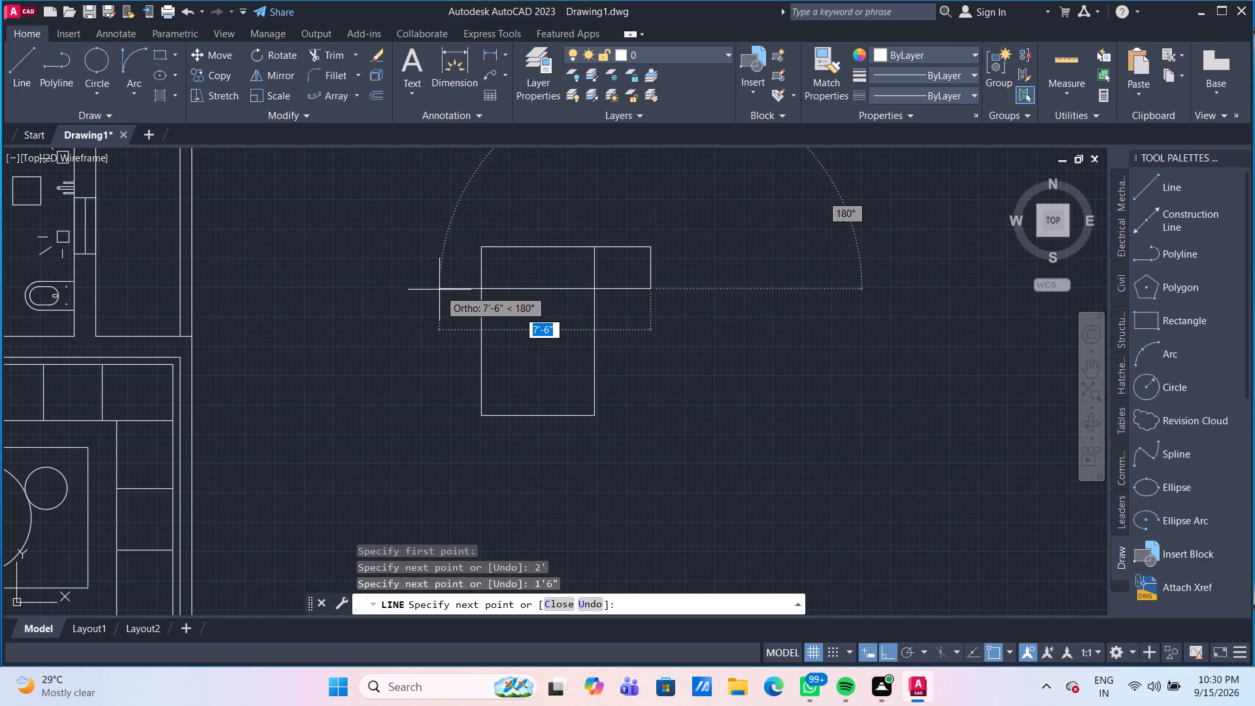
pyautogui.write('7\'6"')
pyautogui.press('Return')
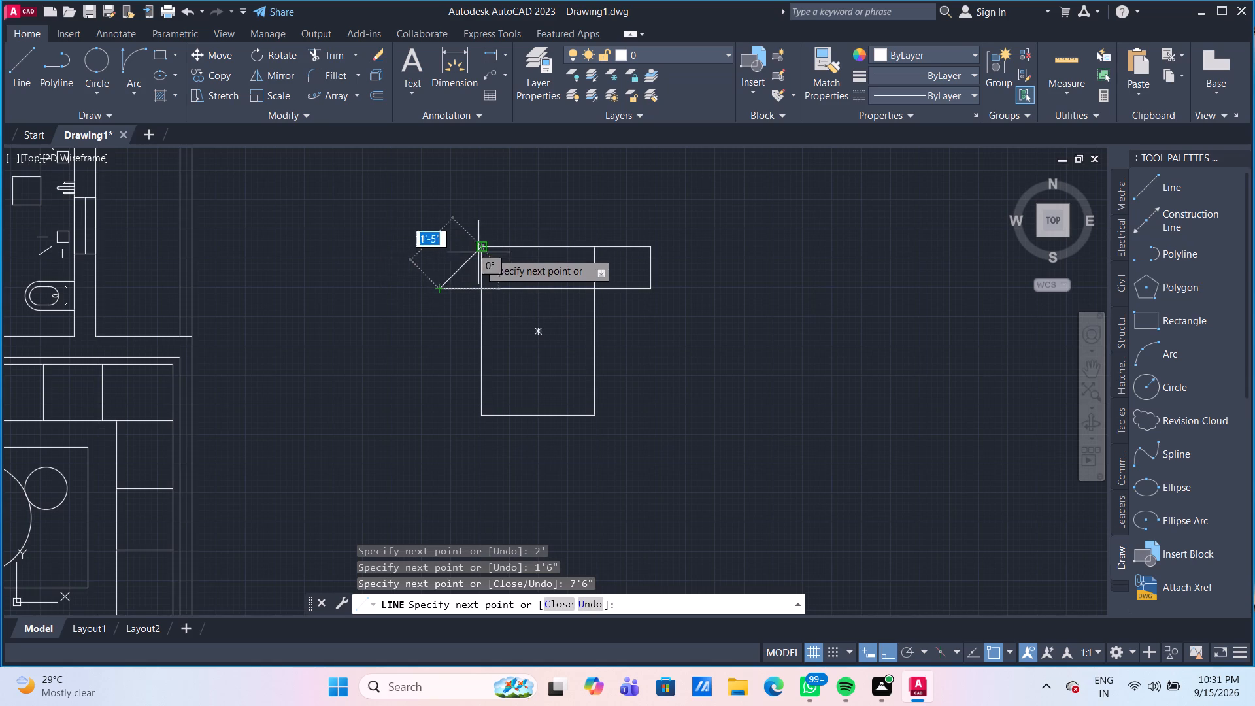
pyautogui.click(438, 246)
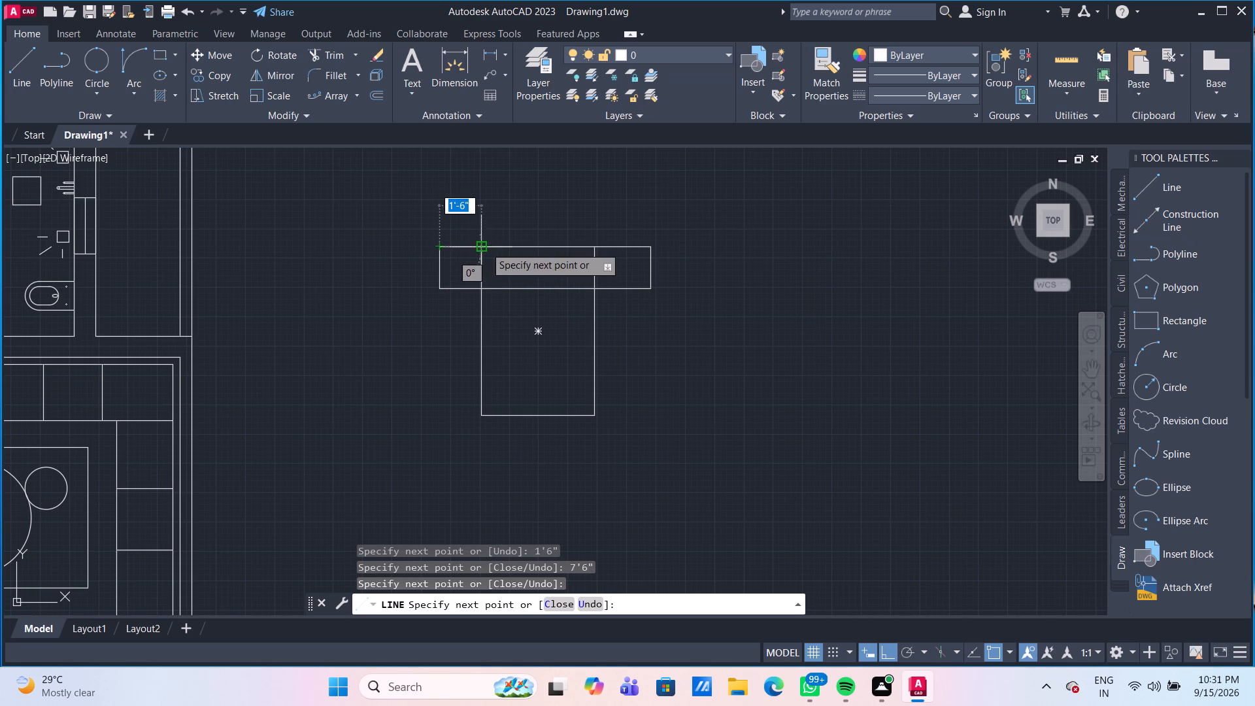
pyautogui.click(485, 246)
pyautogui.press('Escape')
# Erase the short vertical line closing the left end of the horizontal band across the rectangle.
pyautogui.scroll(1, 573, 213)
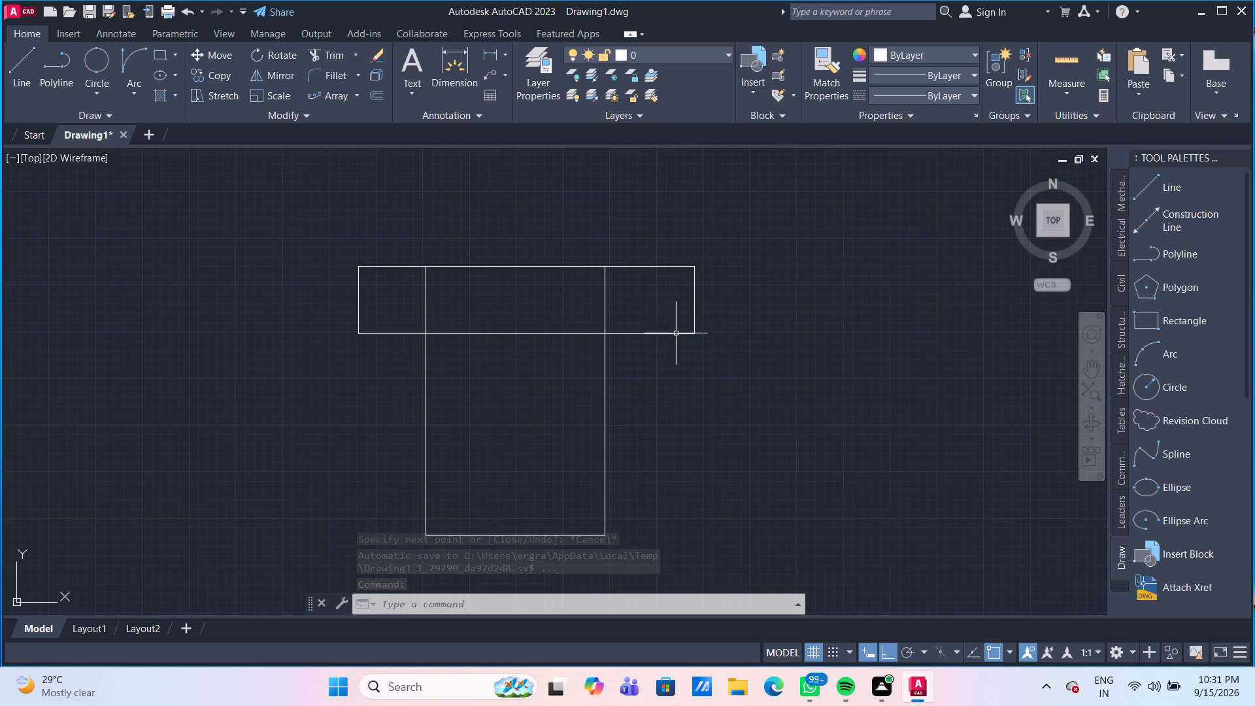
pyautogui.click(357, 302)
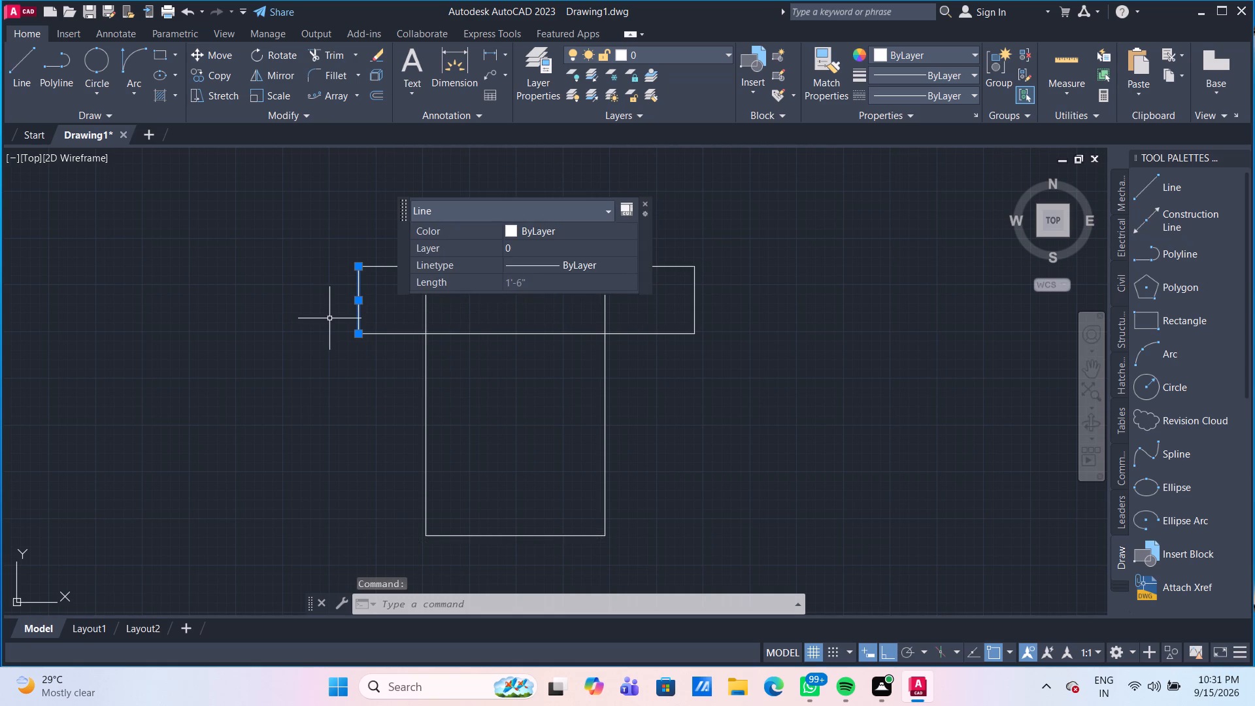
pyautogui.press('Delete')
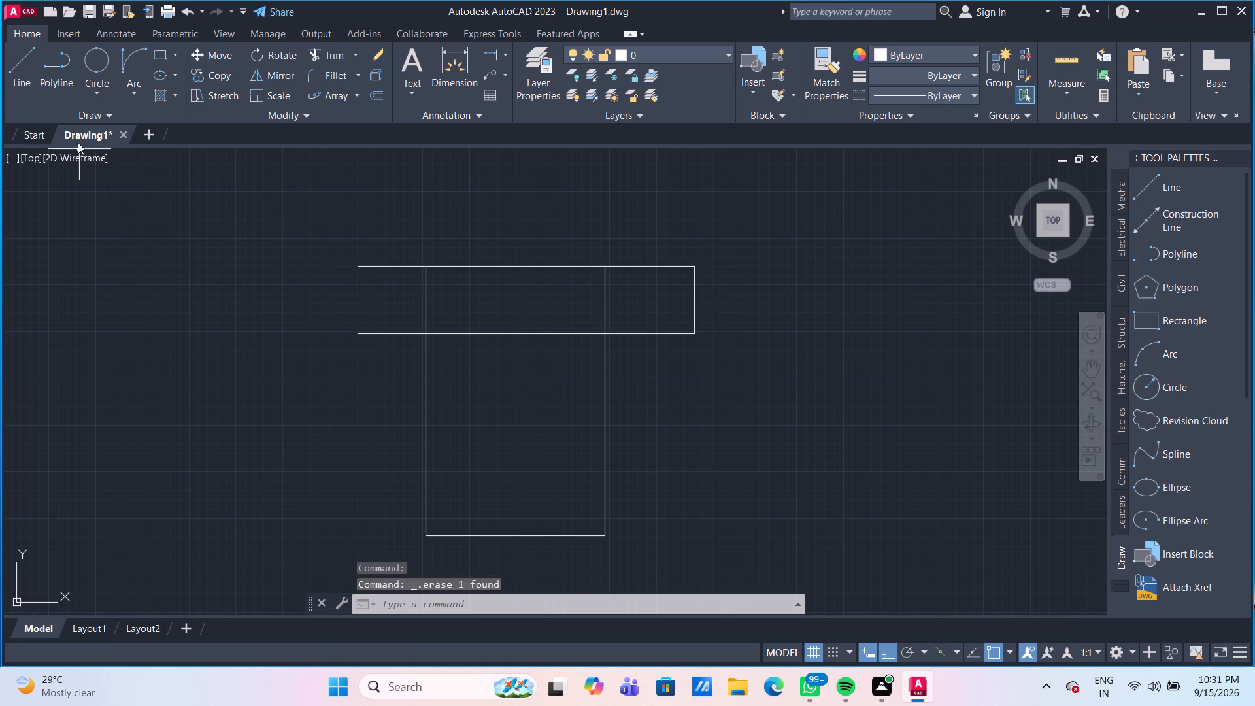
# Extend the band's lower edge 6" to the left, and close the end with lines up and back to the upper edge.
pyautogui.click(20, 78)
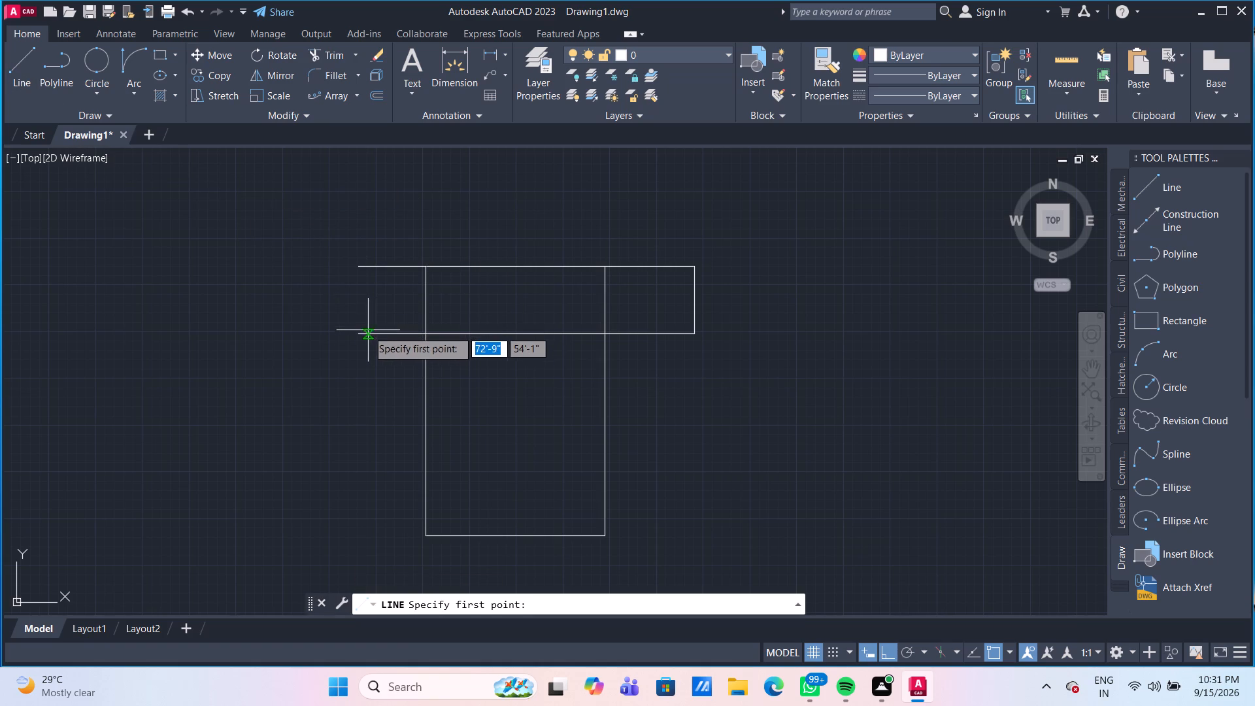
pyautogui.click(358, 331)
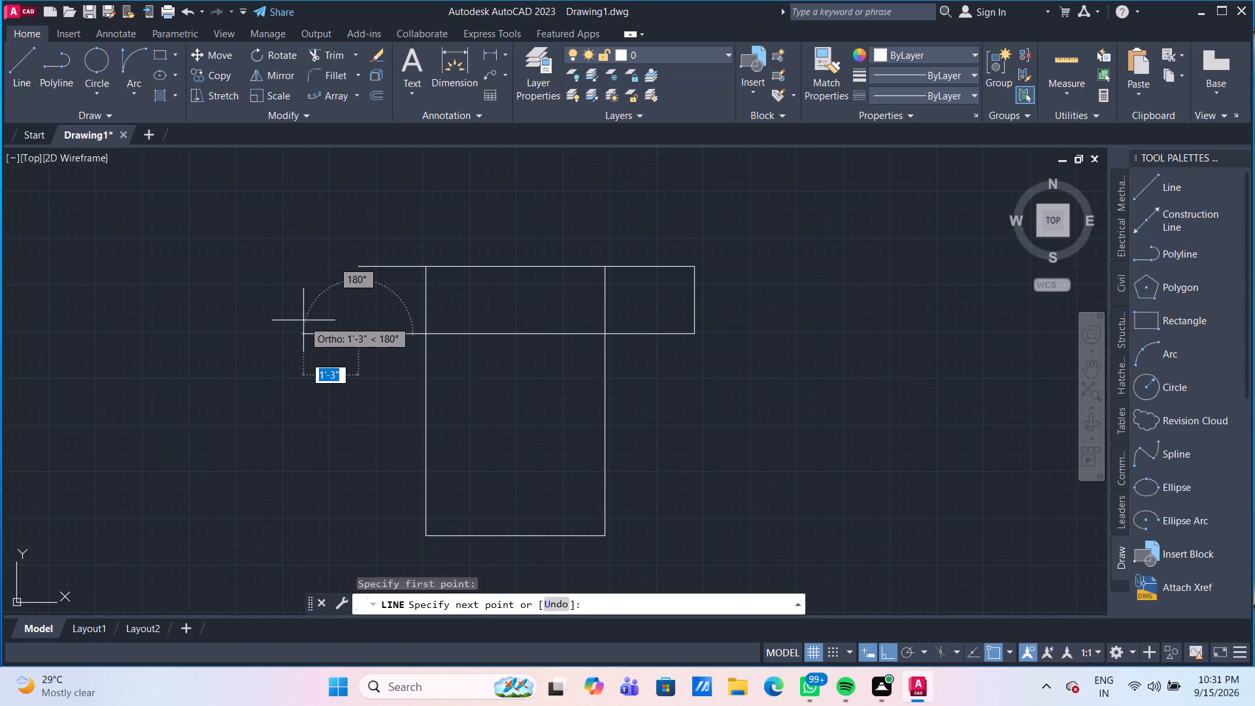
pyautogui.write('6"')
pyautogui.press('Return')
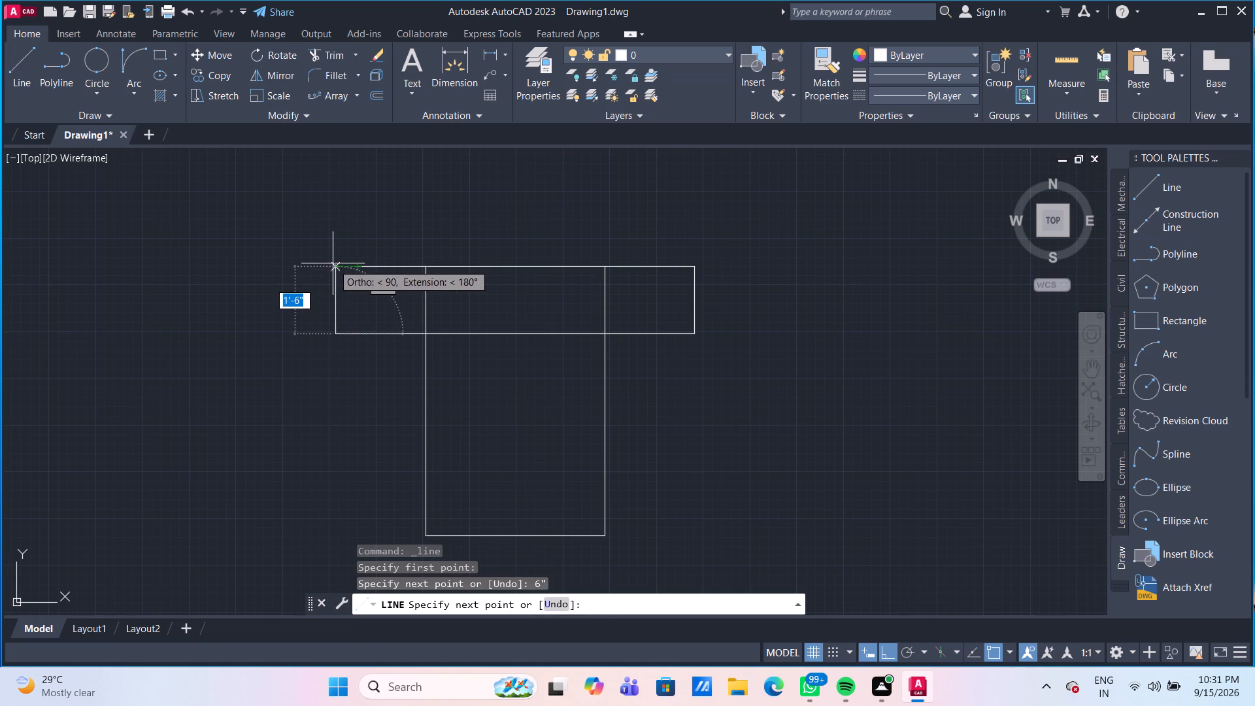
pyautogui.click(333, 263)
pyautogui.click(357, 263)
pyautogui.press('Escape')
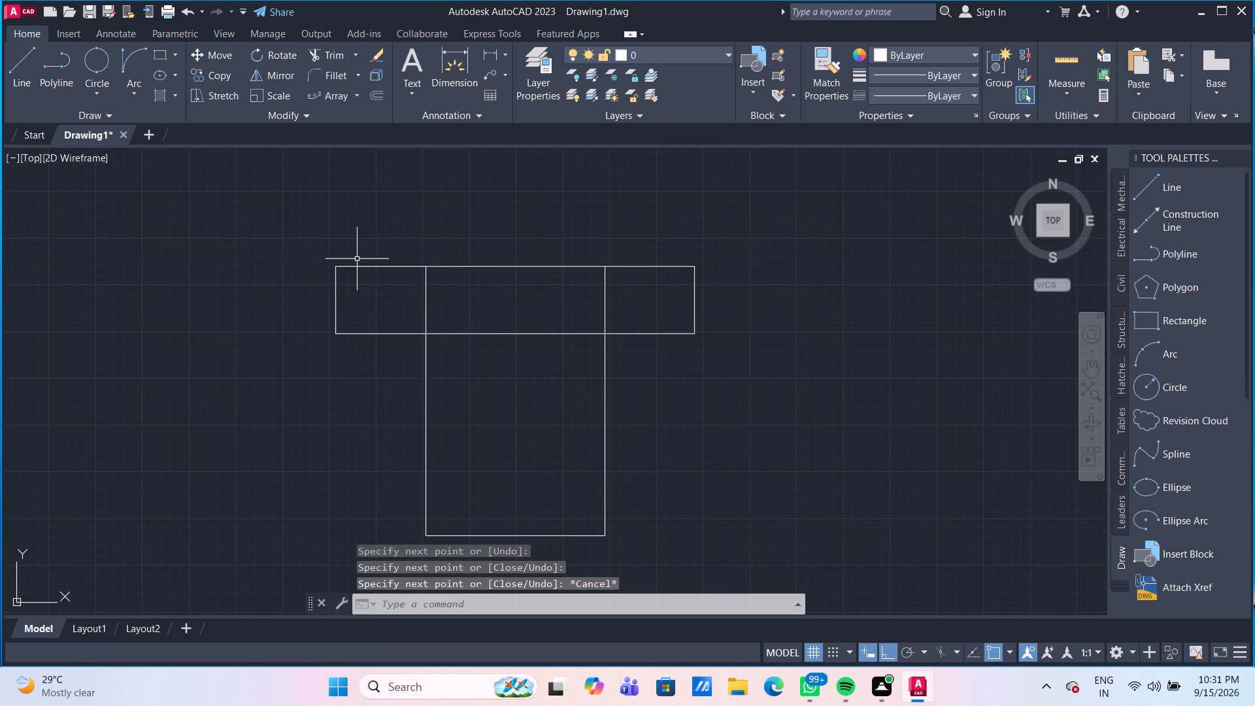
# Draw guide lines in the band's right section: a vertical centre line, a diagonal to the right edge's midpoint, and a horizontal centre line to the rectangle.
pyautogui.moveTo(393, 255); pyautogui.dragTo(385, 270, button='middle')
pyautogui.scroll(-1, 385, 270)
pyautogui.scroll(1, 350, 295)
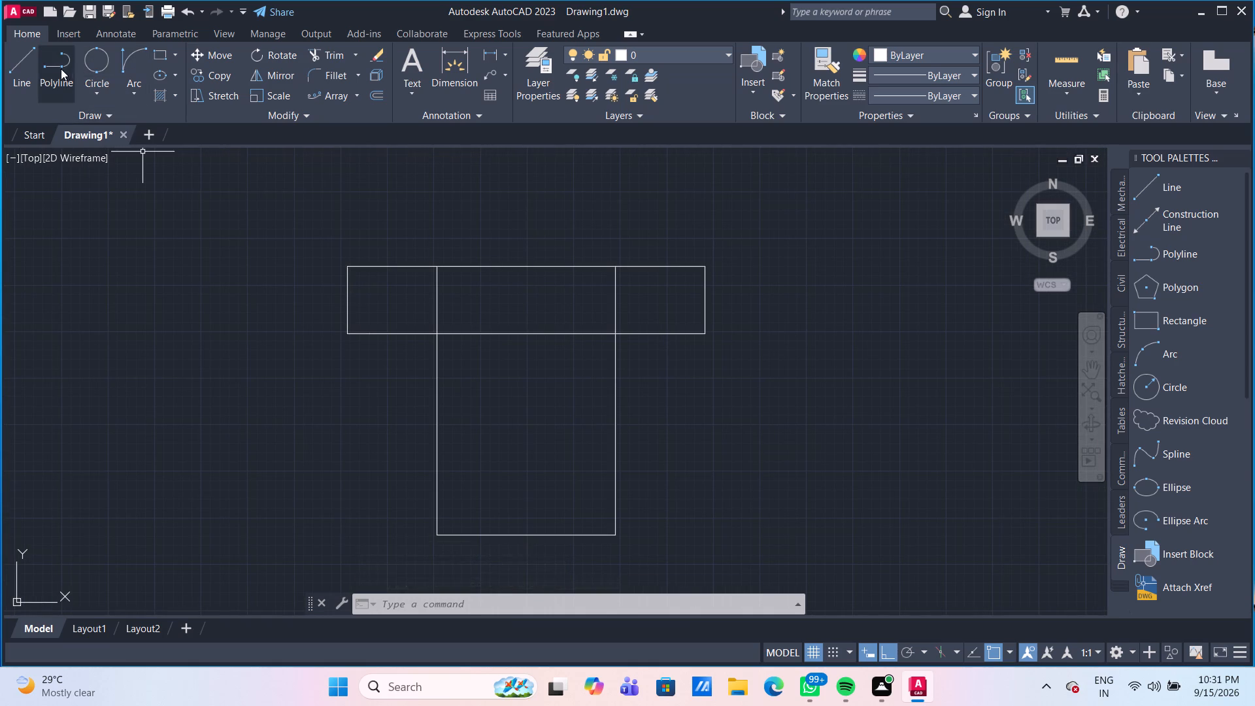
pyautogui.click(30, 65)
pyautogui.scroll(1, 643, 306)
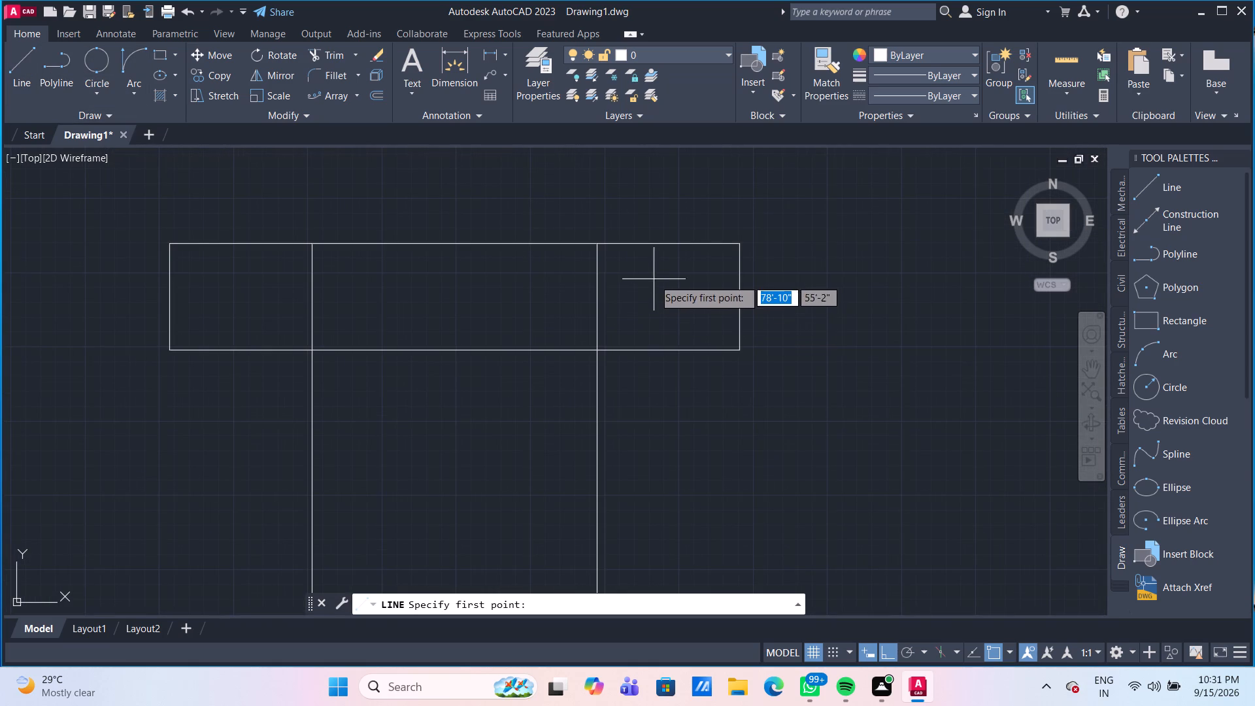
pyautogui.click(665, 241)
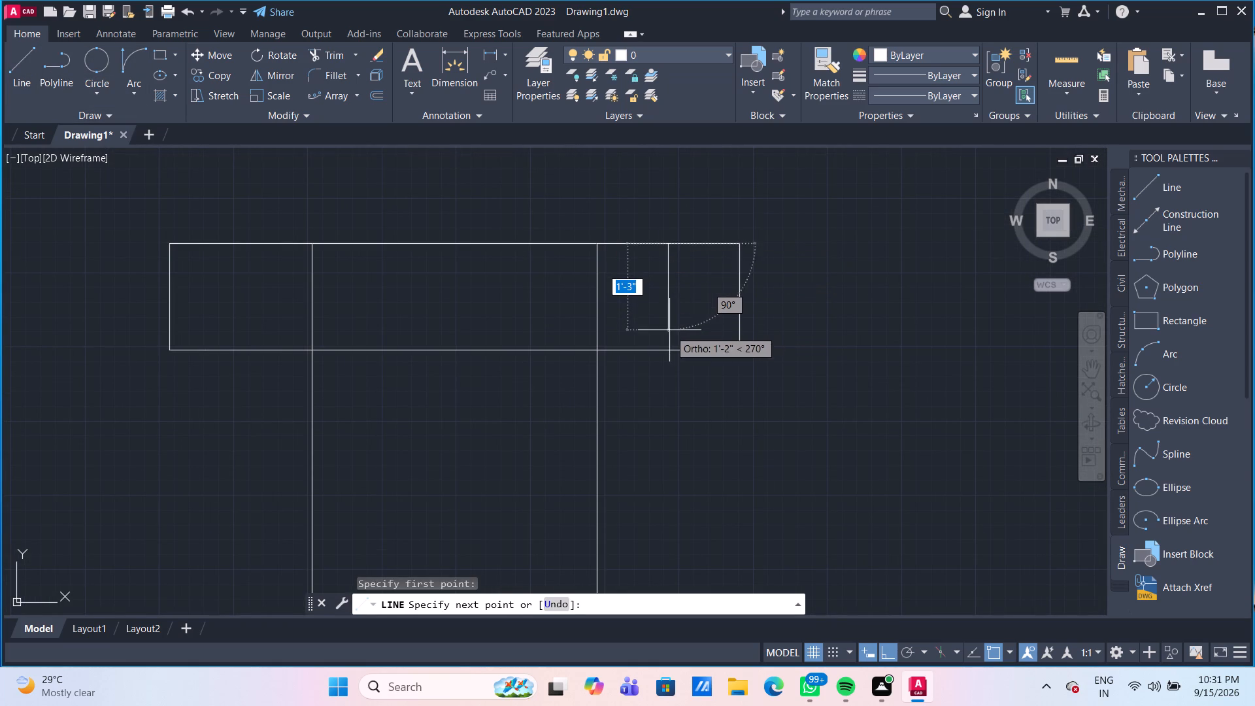
pyautogui.click(667, 348)
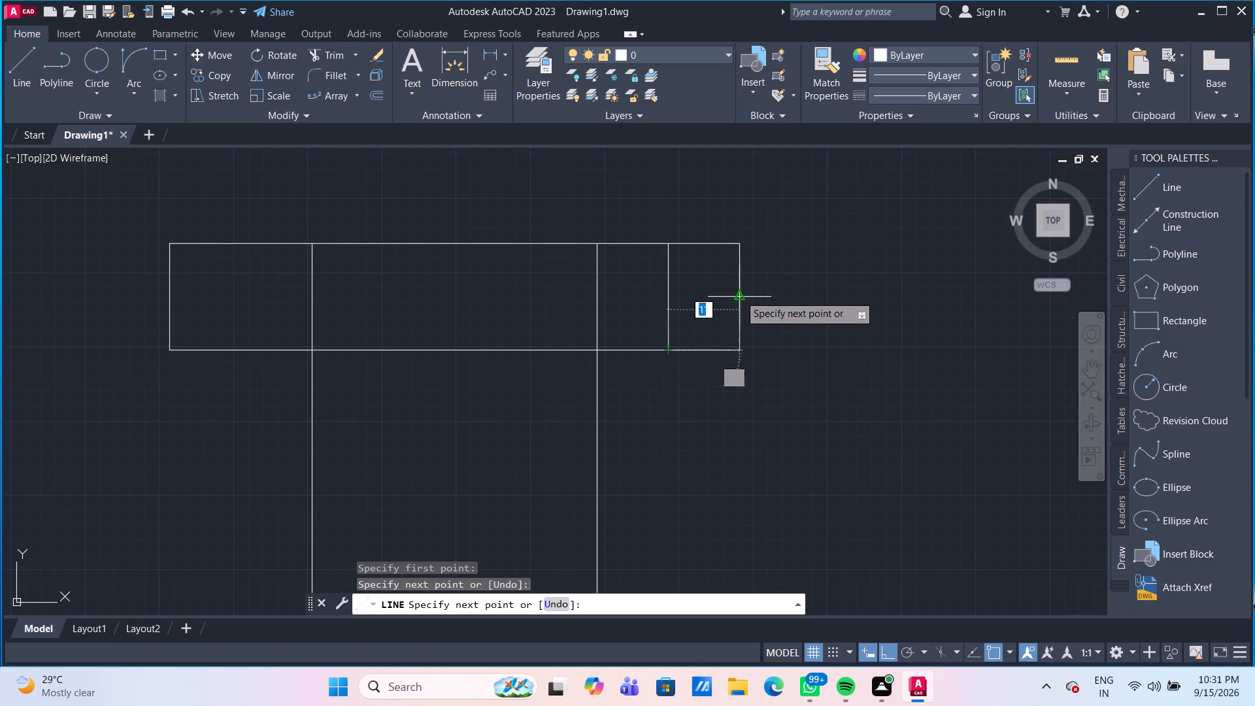
pyautogui.moveTo(744, 295); pyautogui.dragTo(738, 295)
pyautogui.click(598, 299)
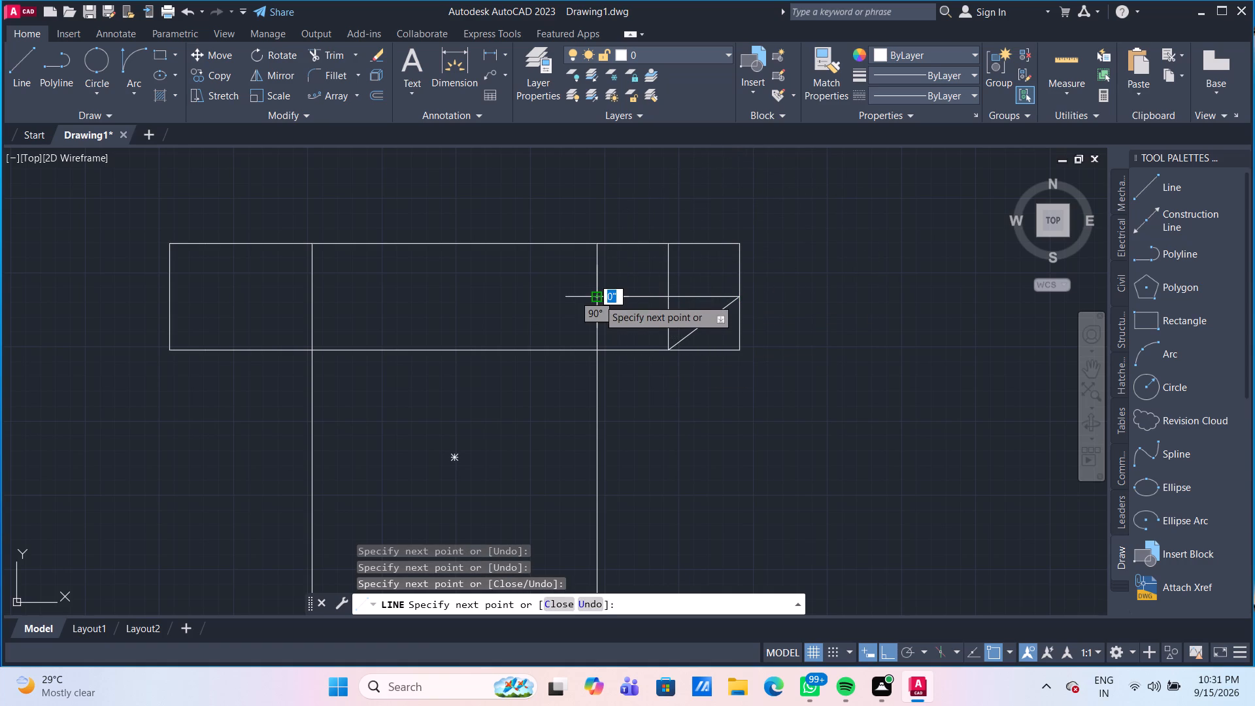
pyautogui.press('Escape')
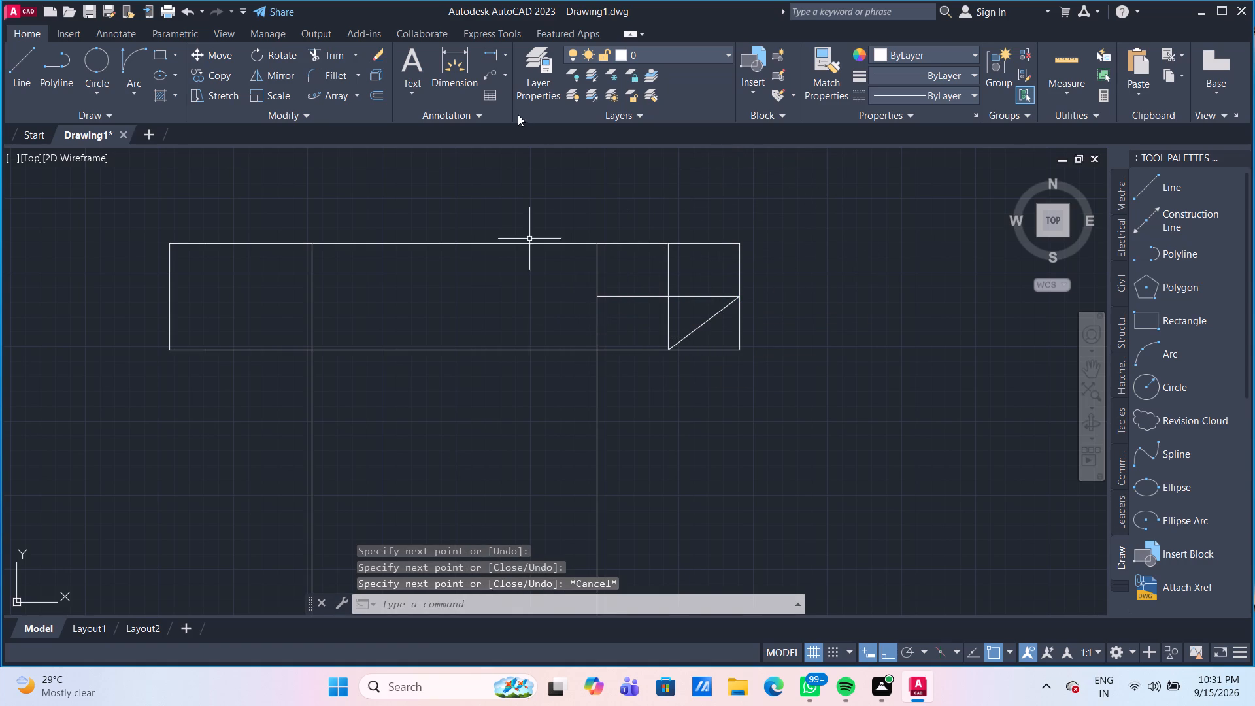
# Draw an ellipse centred on the crossing of the guide lines, with a 9" vertical radius and a 1' horizontal radius.
pyautogui.click(162, 74)
pyautogui.click(173, 71)
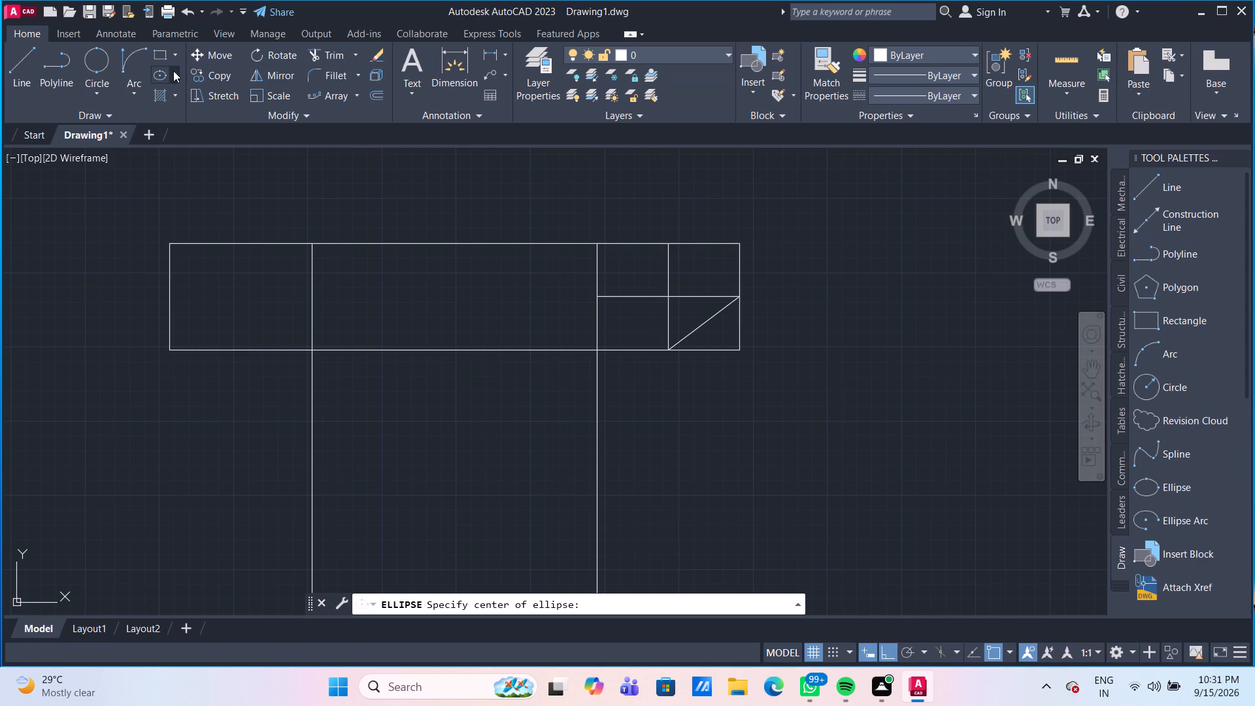
pyautogui.click(188, 99)
pyautogui.scroll(1, 697, 267)
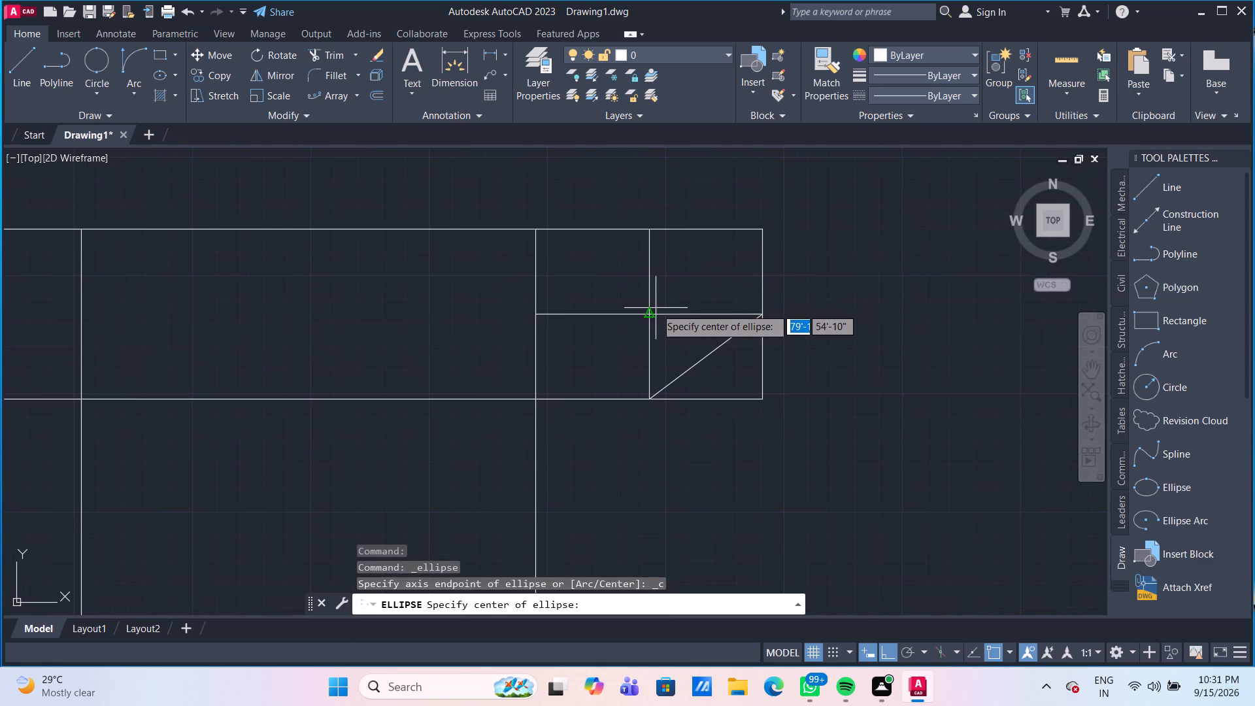
pyautogui.click(652, 315)
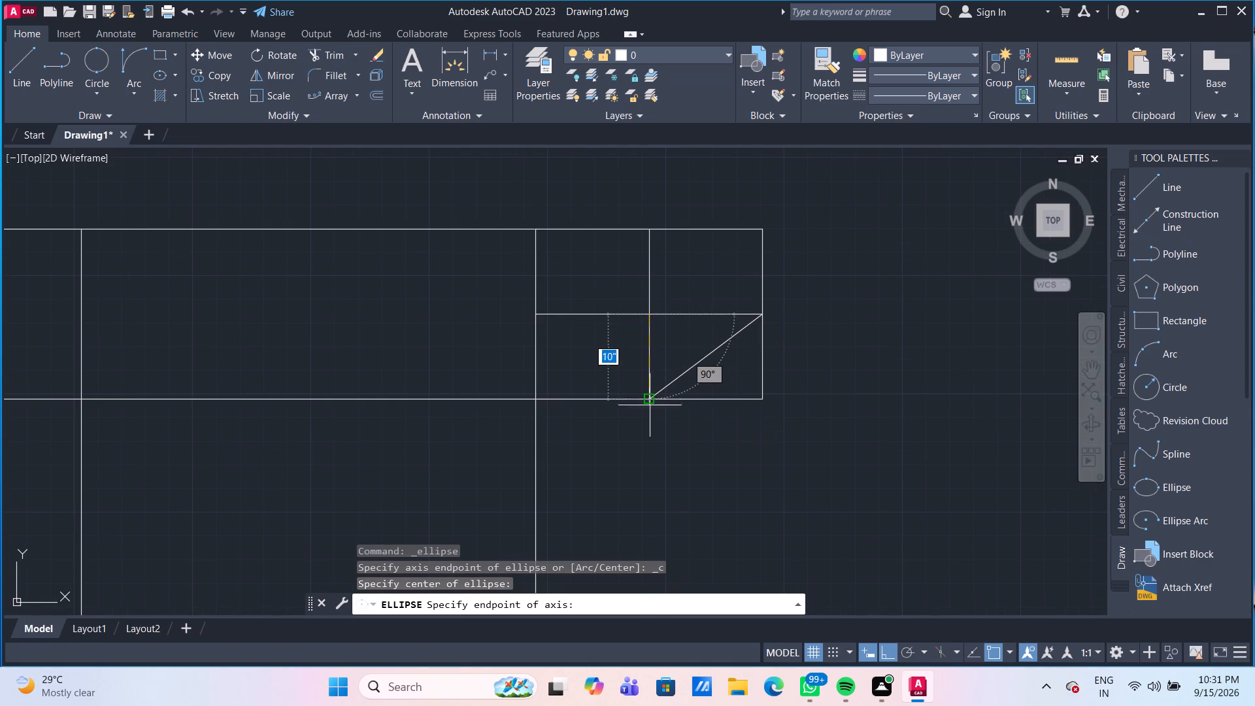
pyautogui.click(650, 395)
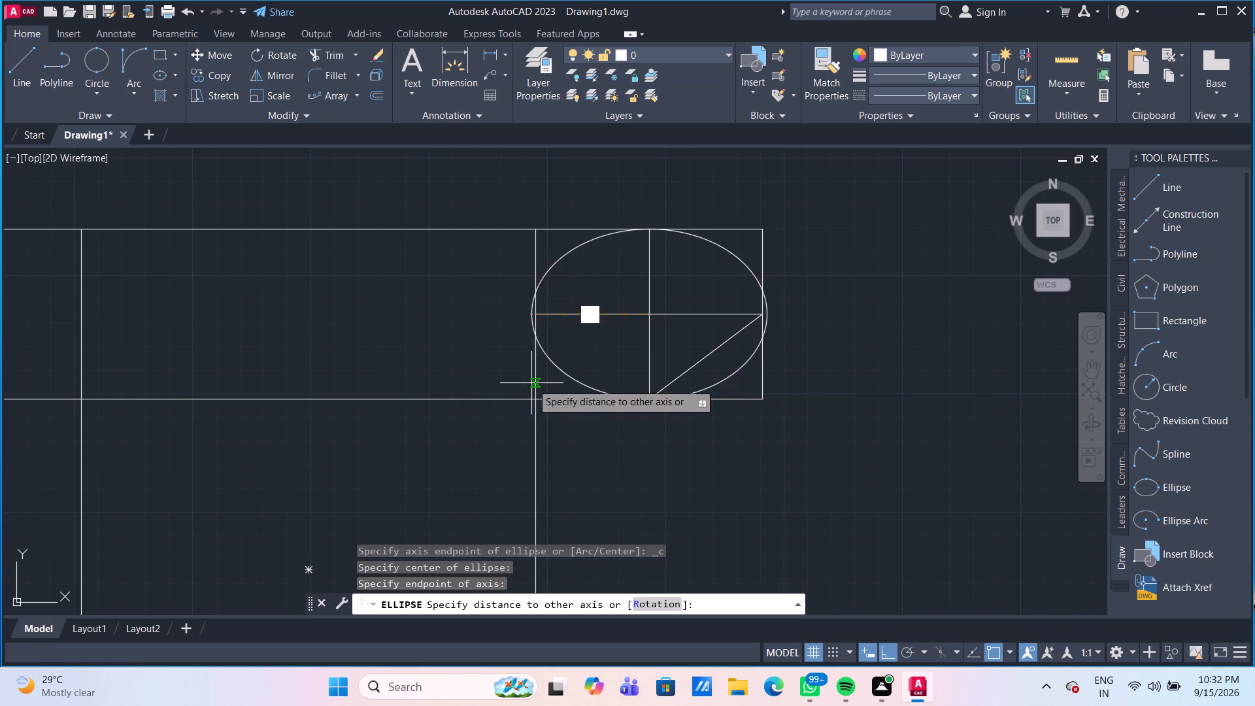
pyautogui.click(535, 312)
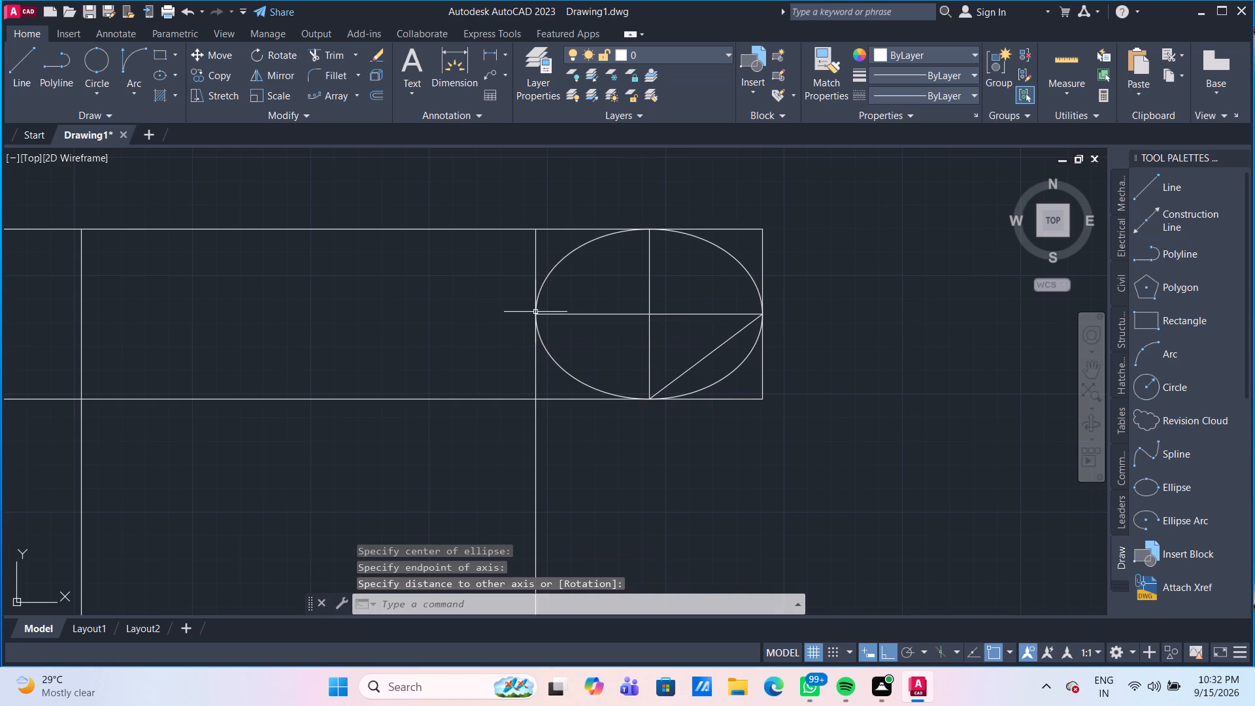
# Erase the diagonal, vertical and horizontal guide lines inside the ellipse.
pyautogui.click(714, 353)
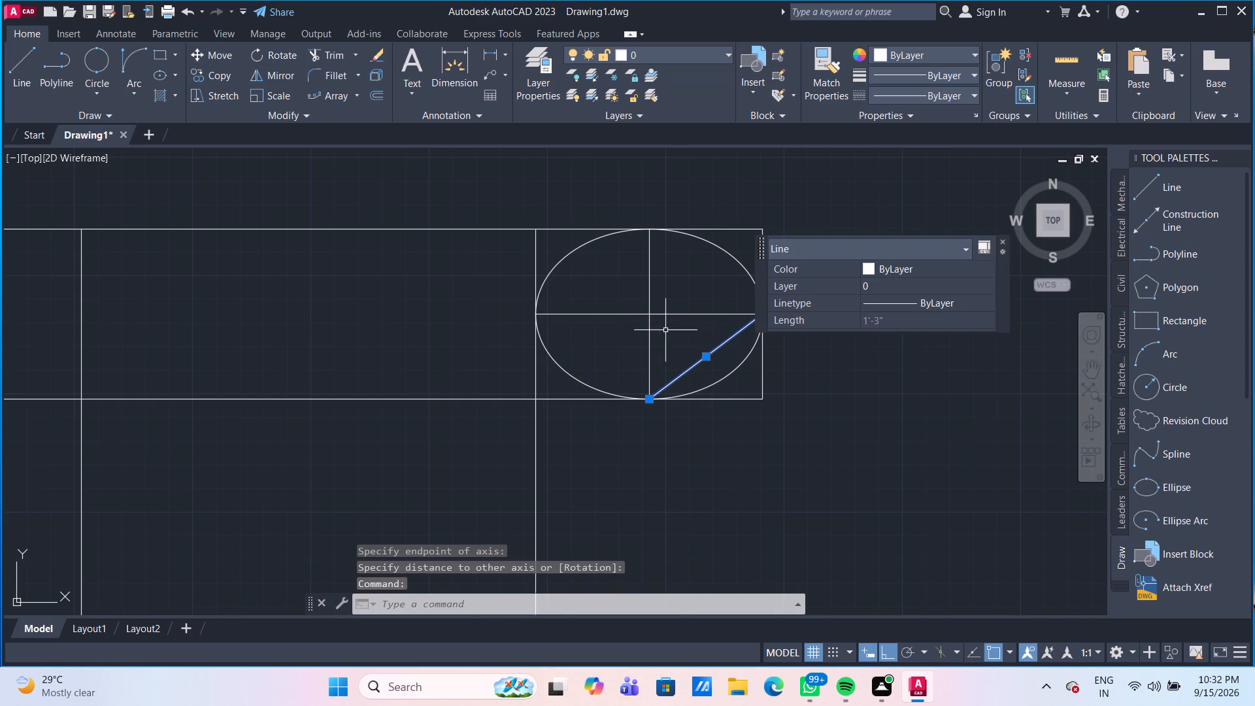
pyautogui.moveTo(681, 340); pyautogui.dragTo(668, 329)
pyautogui.click(607, 284)
pyautogui.press('Delete')
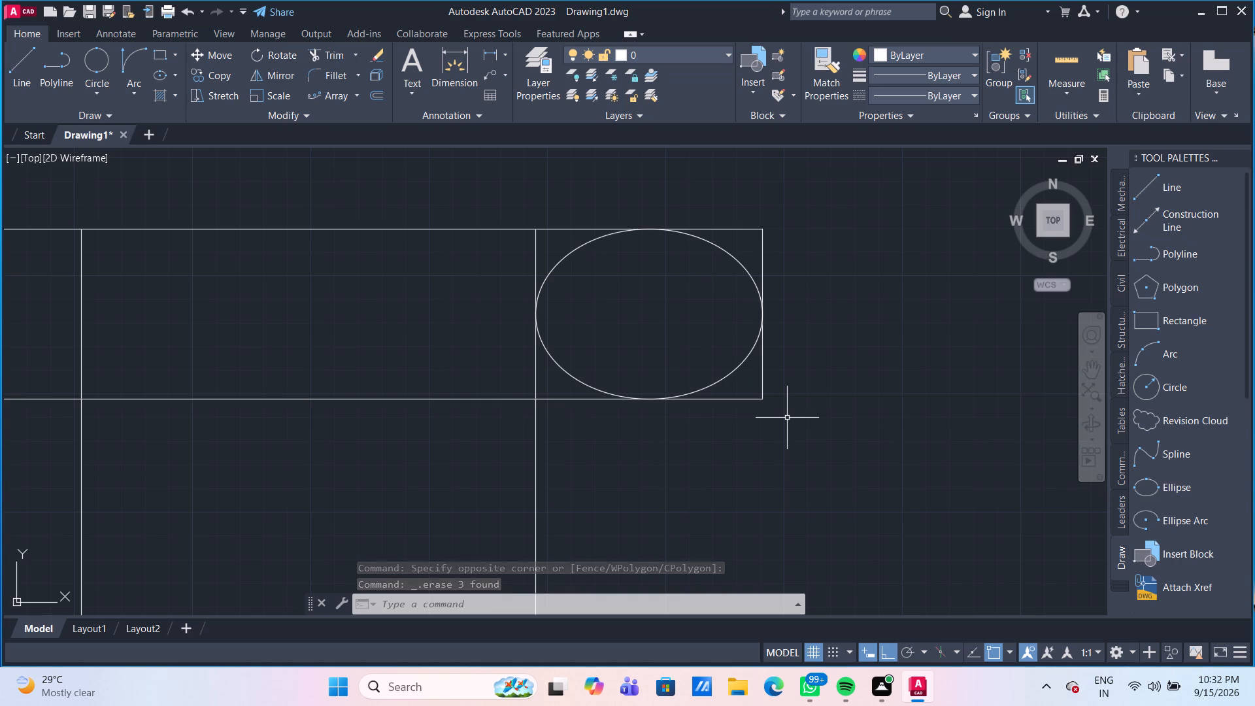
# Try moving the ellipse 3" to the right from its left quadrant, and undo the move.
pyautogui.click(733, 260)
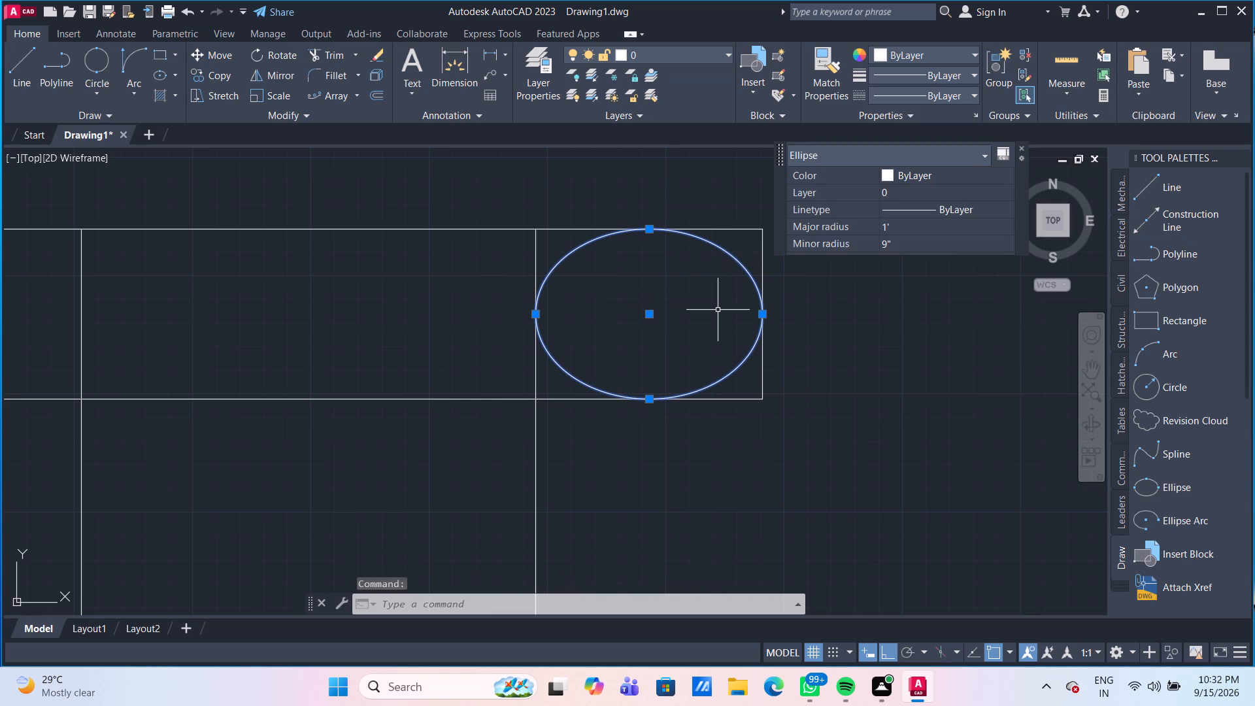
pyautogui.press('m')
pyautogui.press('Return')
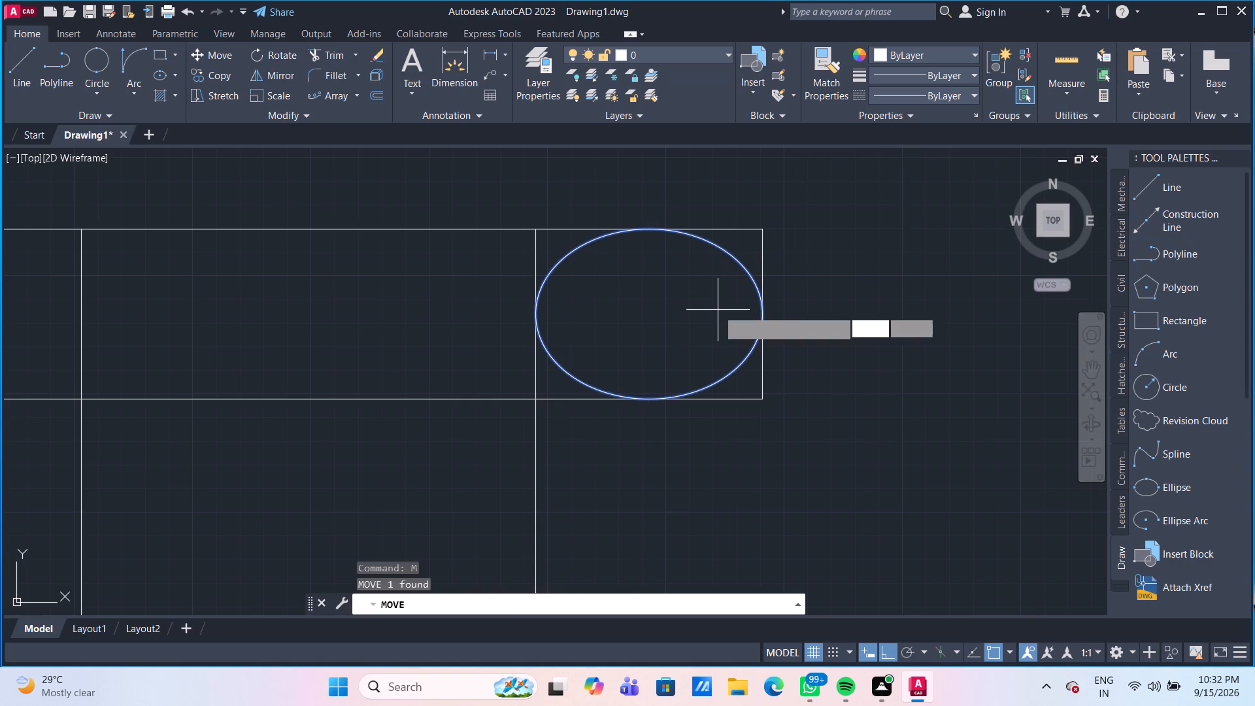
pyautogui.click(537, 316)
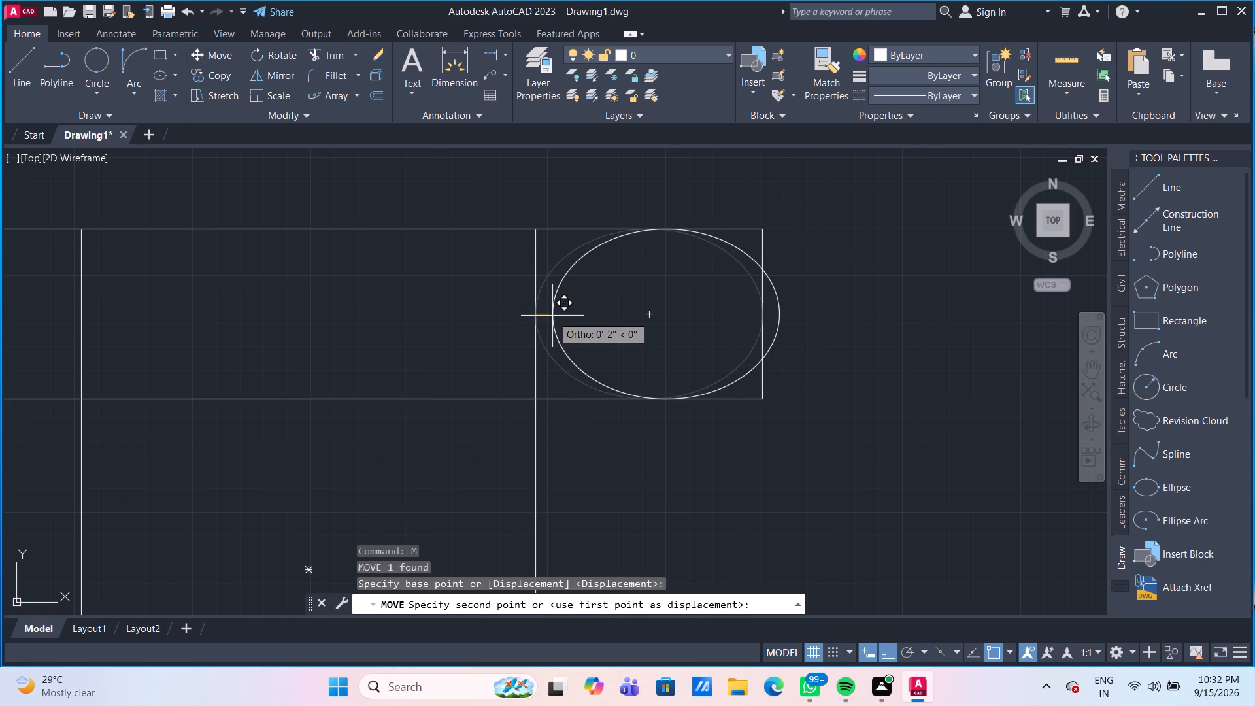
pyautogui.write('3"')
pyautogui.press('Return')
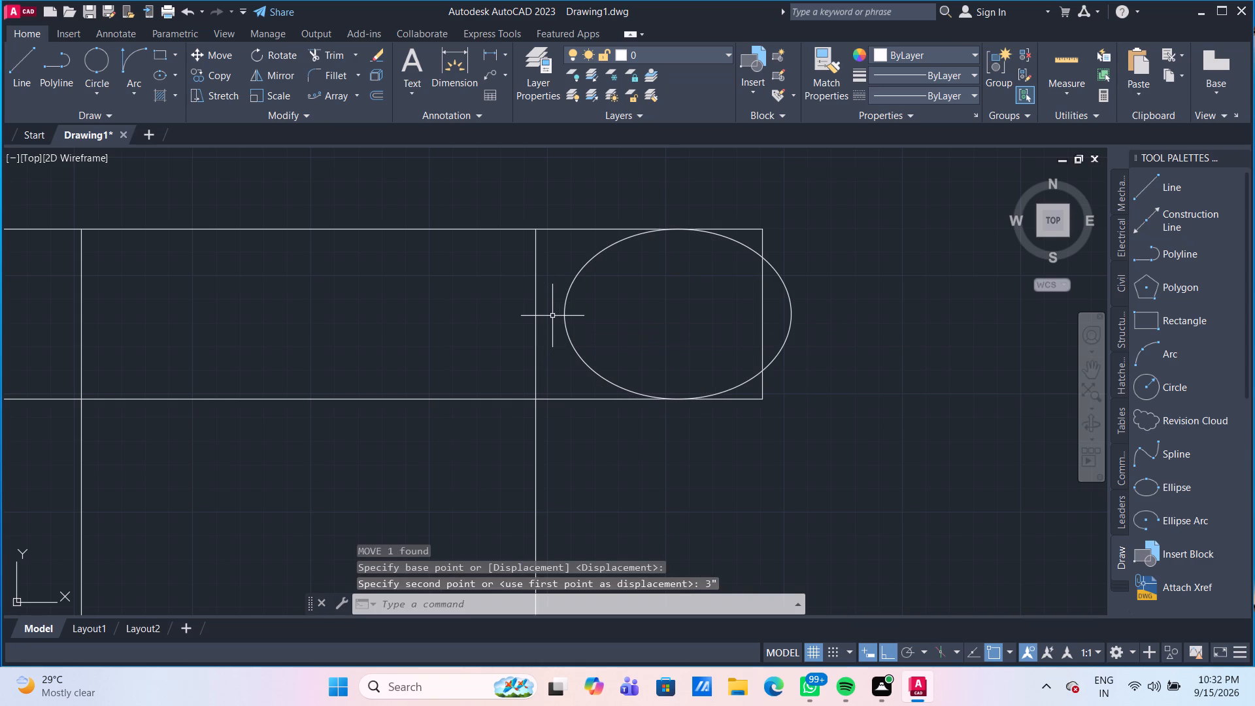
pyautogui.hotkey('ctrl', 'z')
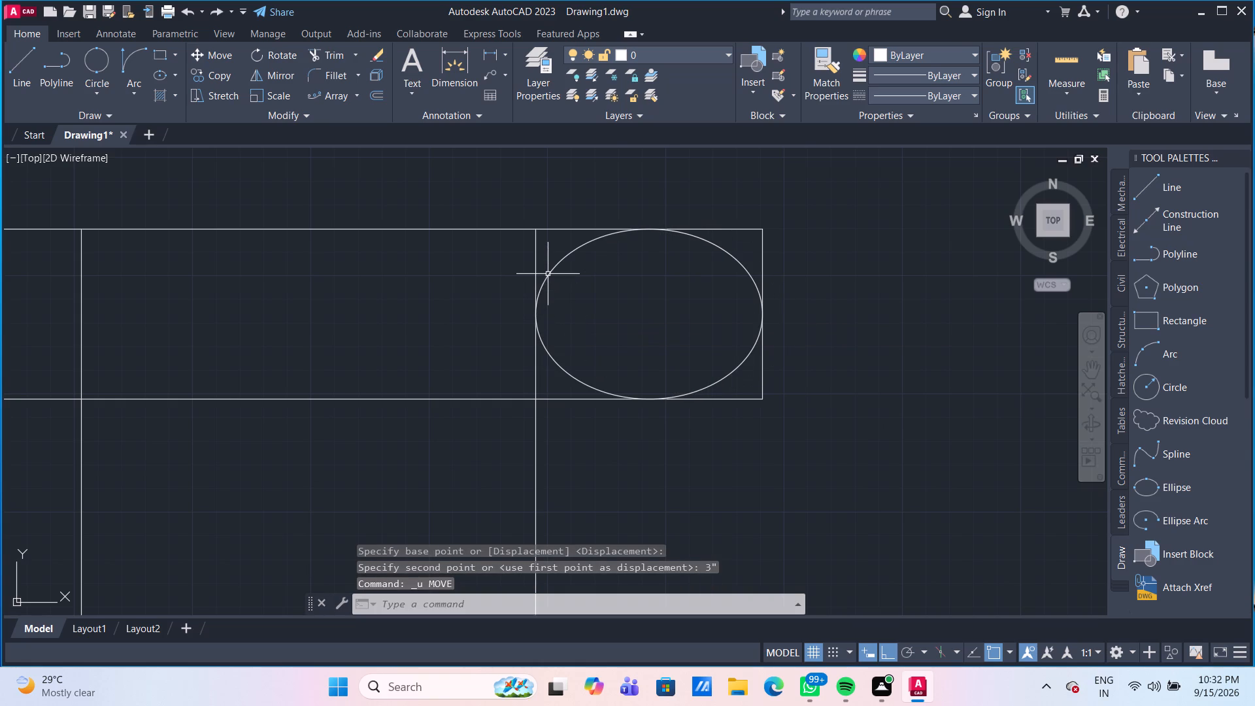
# Move the ellipse 2" to the right, away from the central section's edge.
pyautogui.click(548, 273)
pyautogui.press('m')
pyautogui.press('Return')
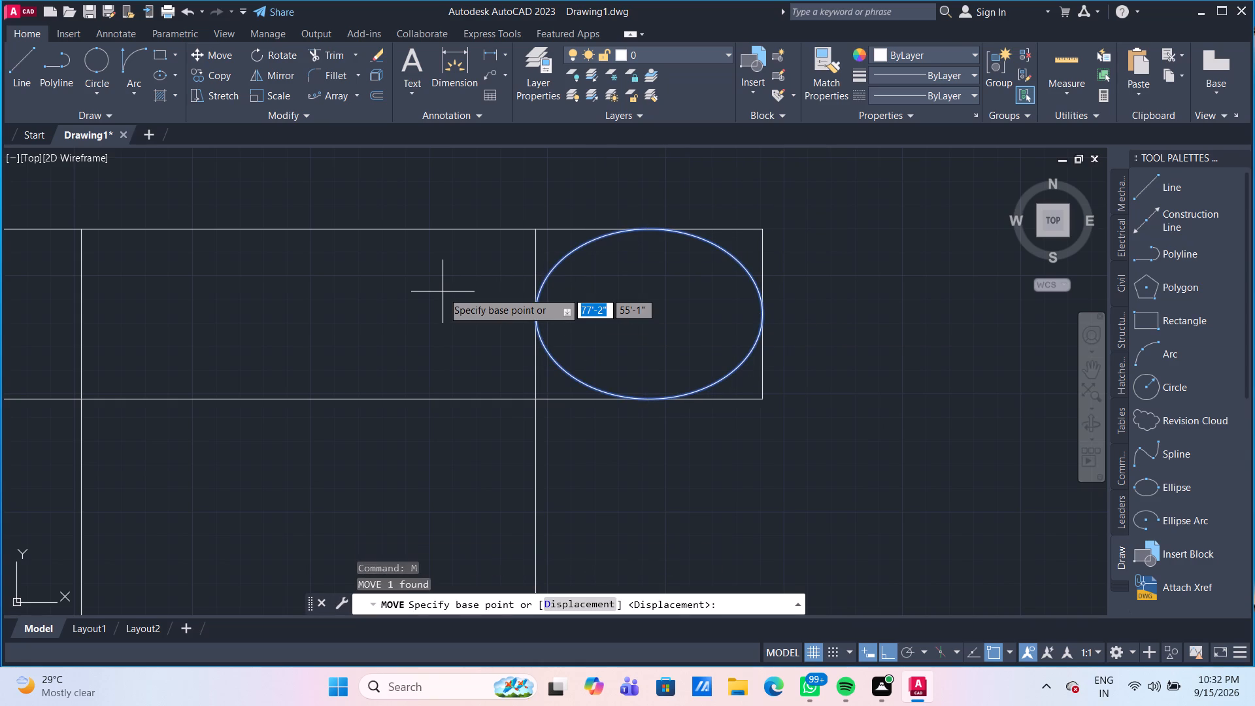
pyautogui.click(537, 311)
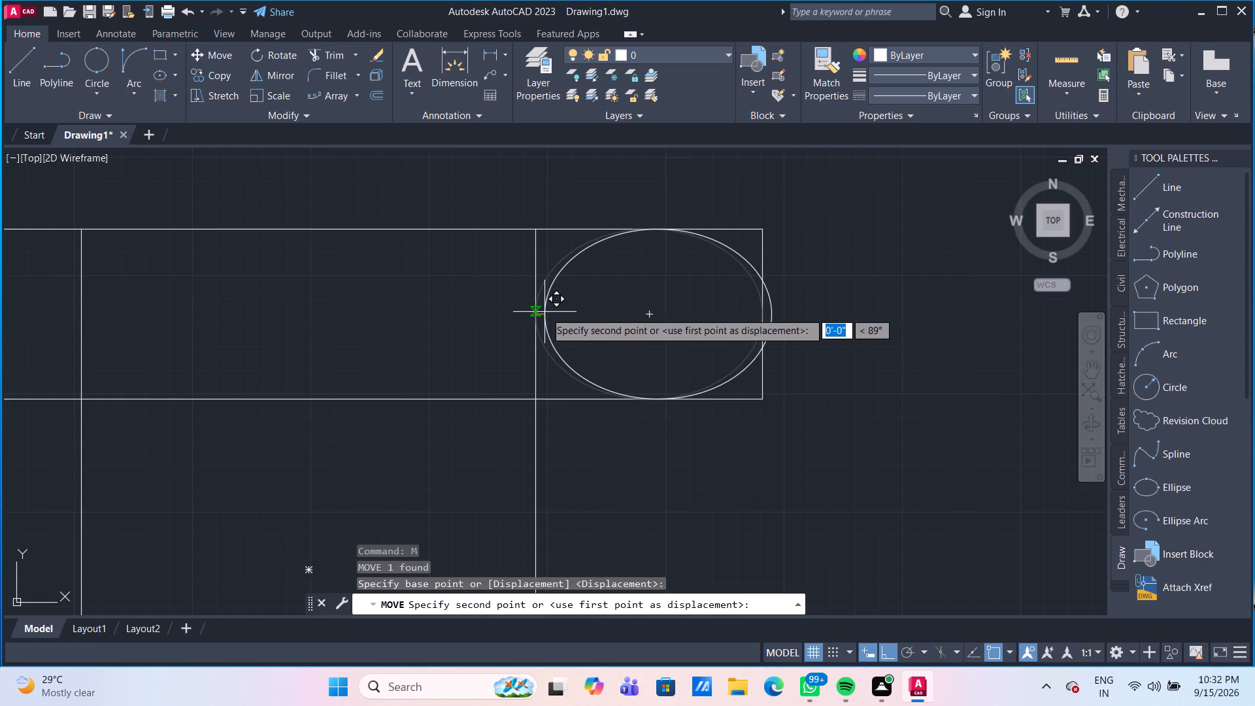
pyautogui.write('2"')
pyautogui.press('Return')
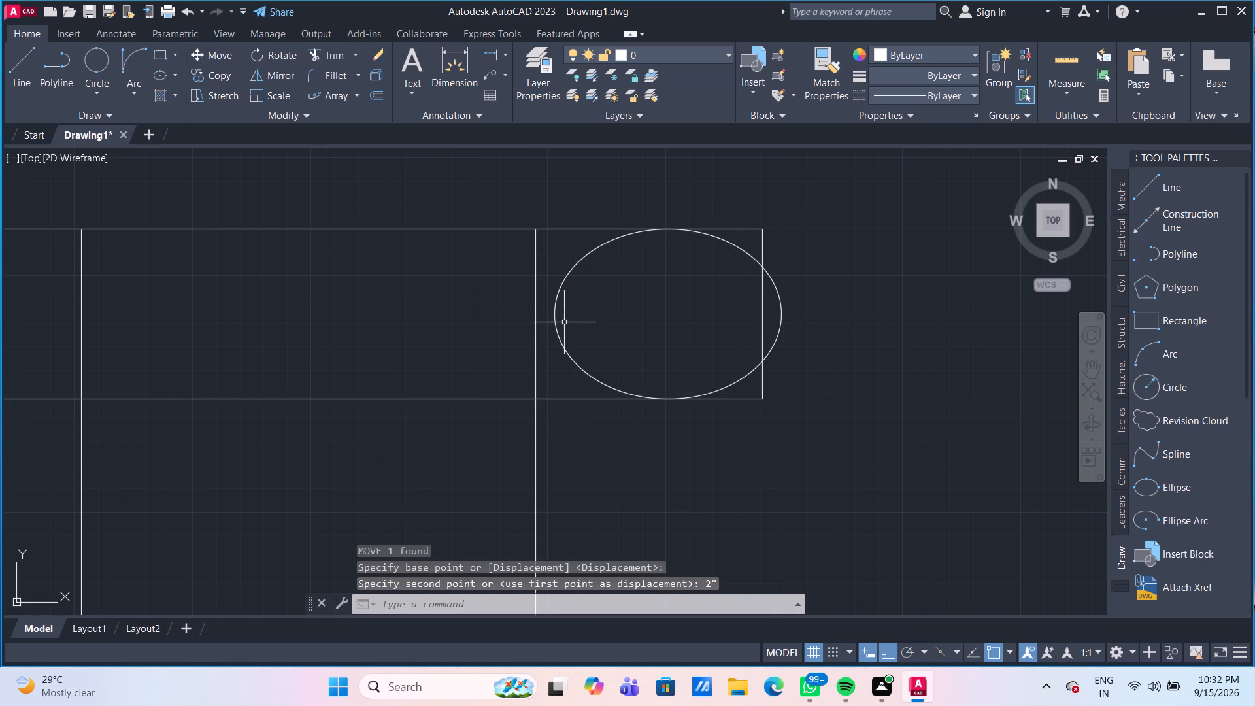
# Copy the ellipse into the band's left section, placing its left quadrant on the band's left end line.
pyautogui.scroll(-1, 613, 336)
pyautogui.moveTo(632, 339); pyautogui.dragTo(621, 333, button='middle')
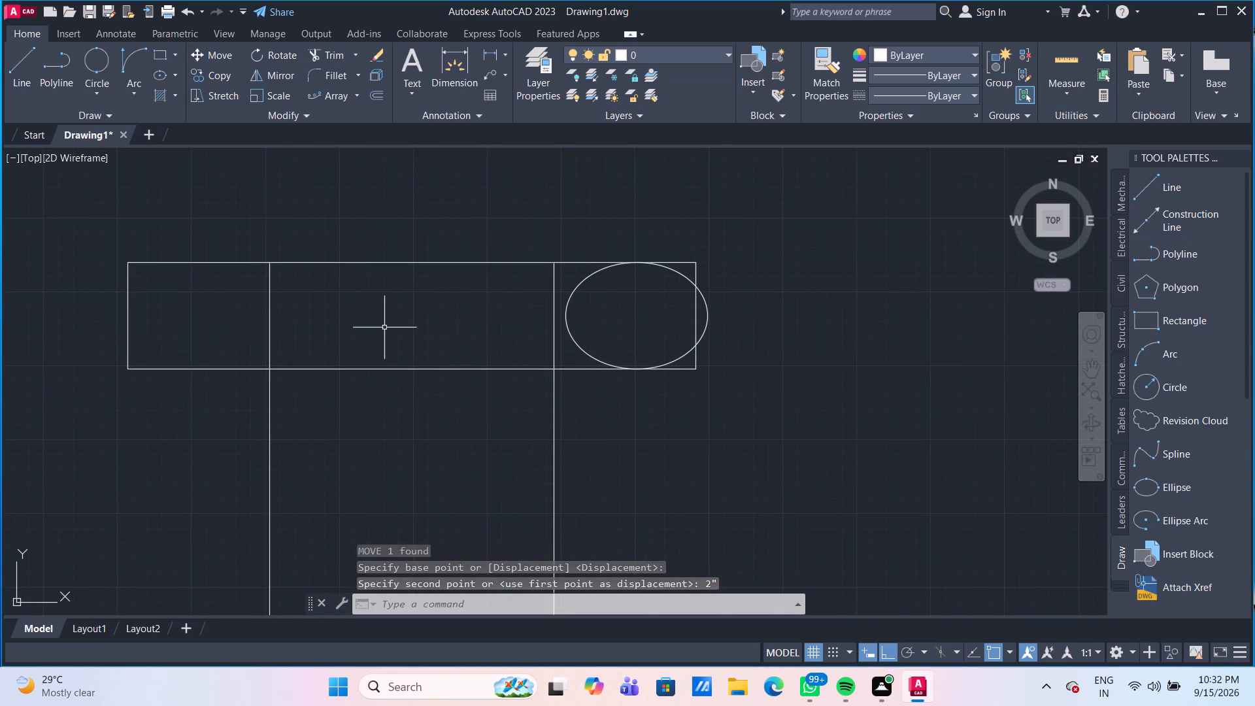
pyautogui.scroll(1, 320, 329)
pyautogui.moveTo(326, 329); pyautogui.dragTo(494, 337, button='middle')
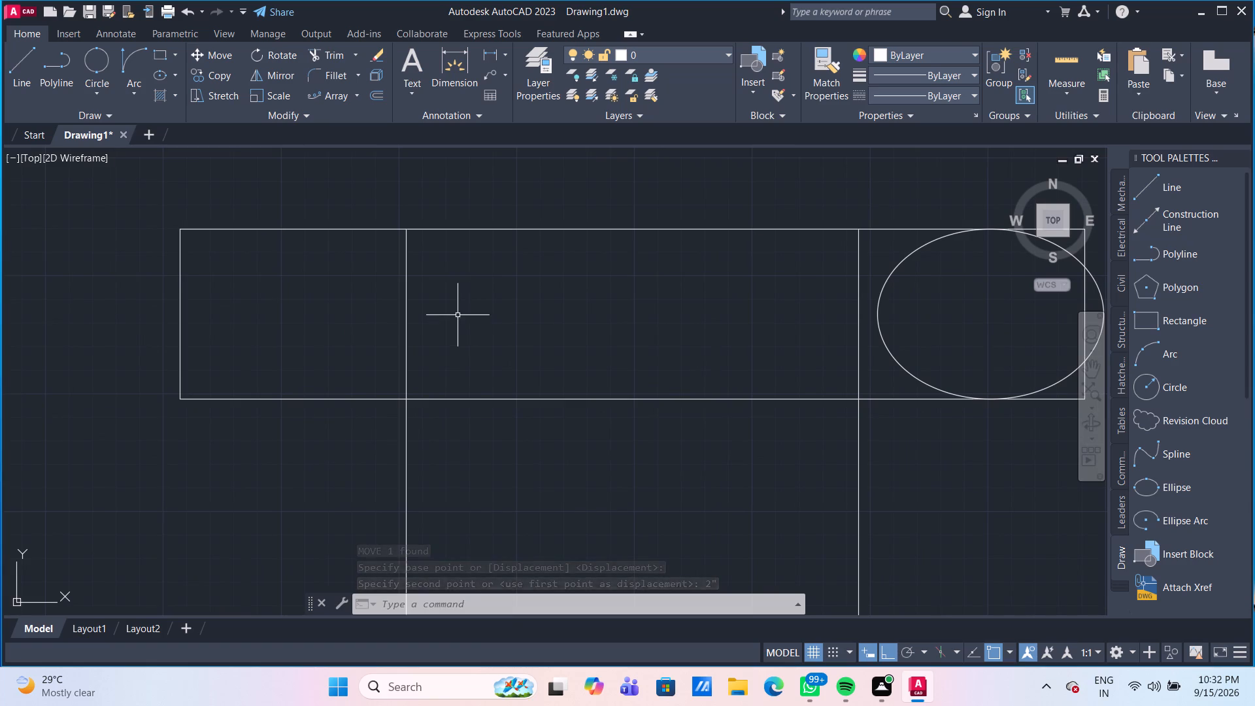
pyautogui.middleClick(900, 322)
pyautogui.moveTo(900, 322); pyautogui.dragTo(891, 292)
pyautogui.click(879, 262)
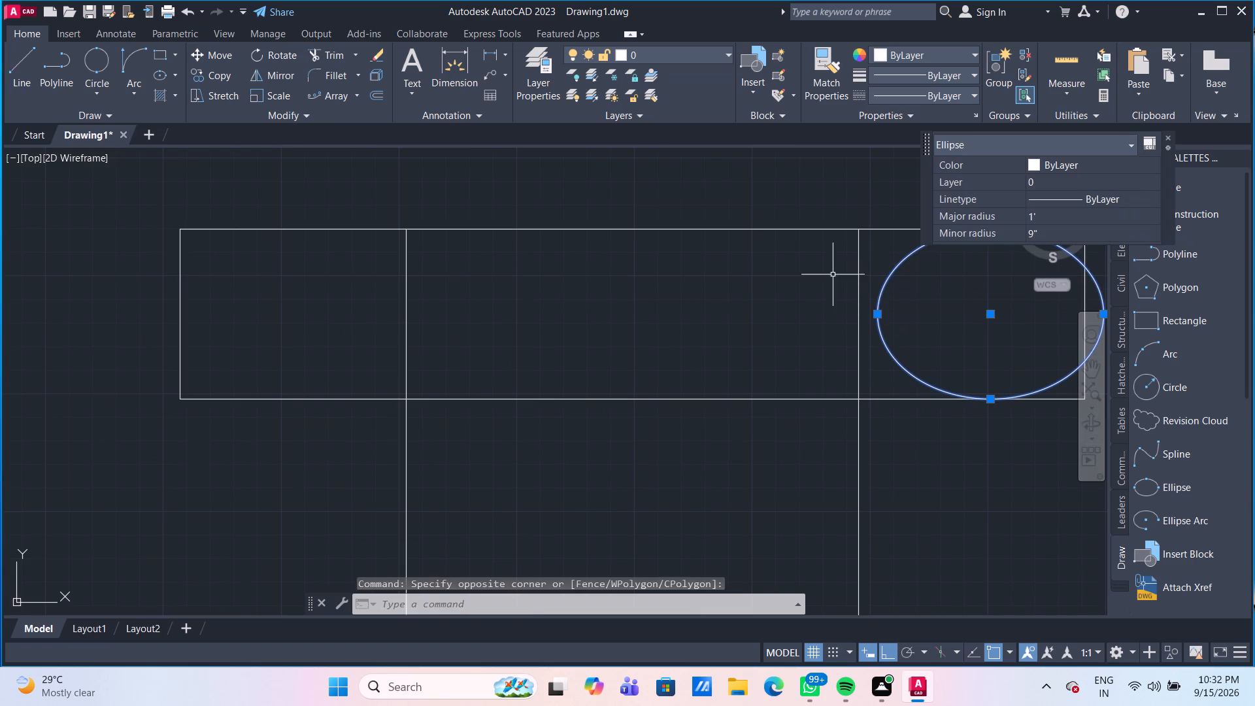
pyautogui.press('c')
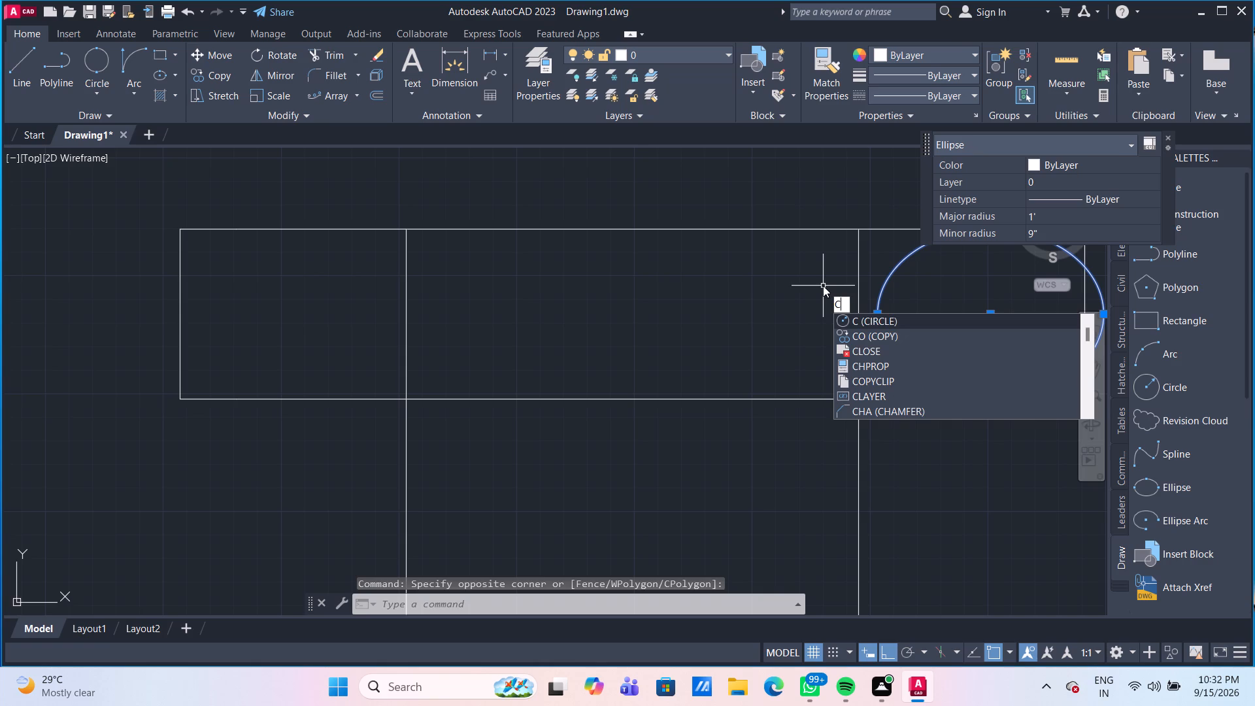
pyautogui.press('o')
pyautogui.press('Return')
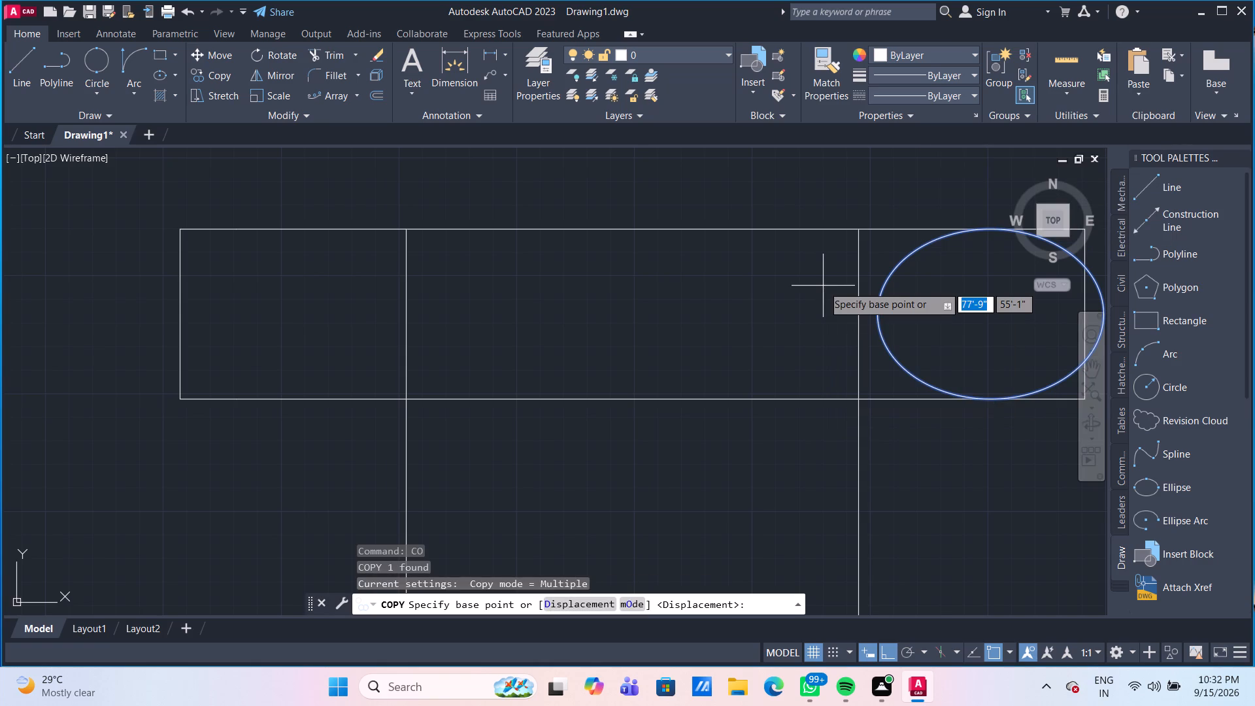
pyautogui.click(880, 313)
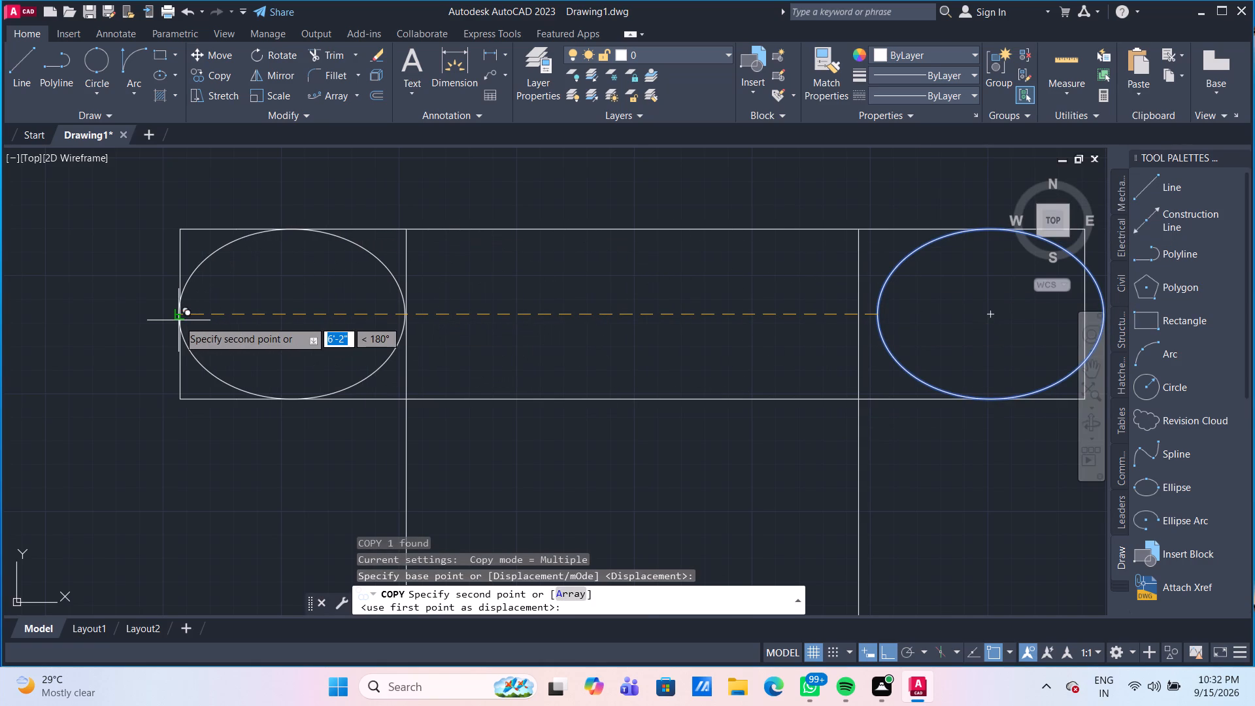
pyautogui.scroll(1, 178, 320)
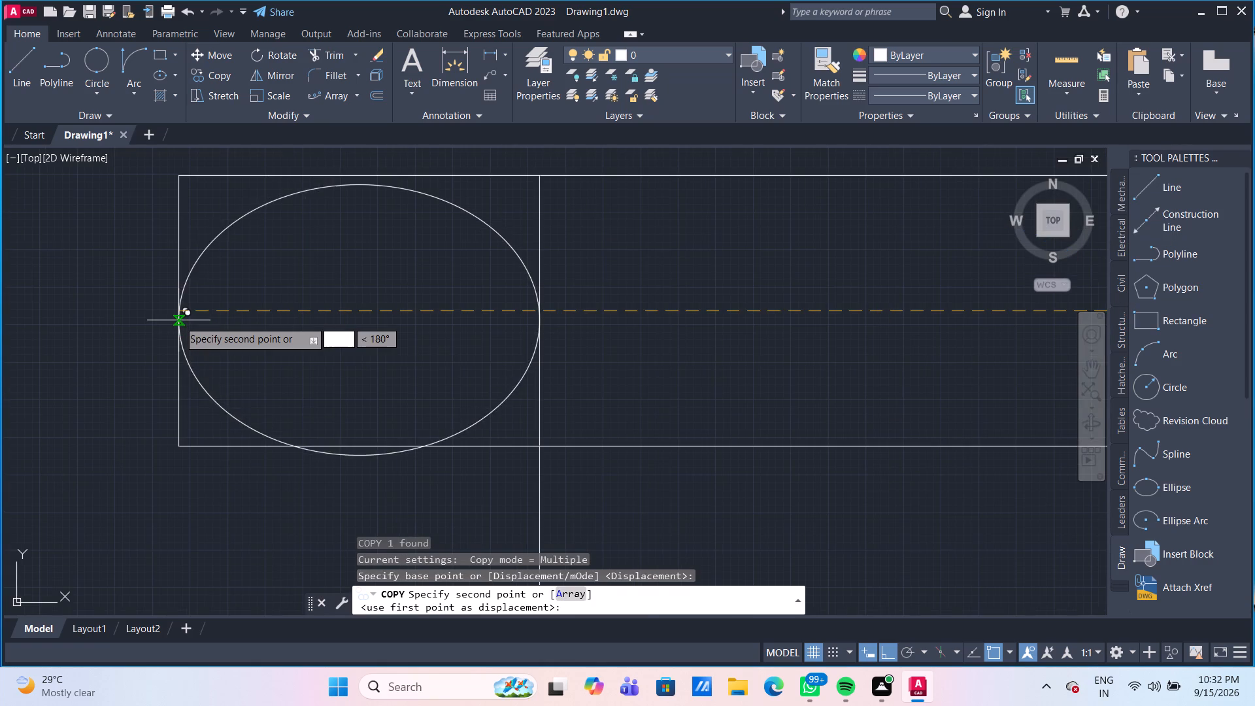
pyautogui.click(178, 320)
pyautogui.press('Escape')
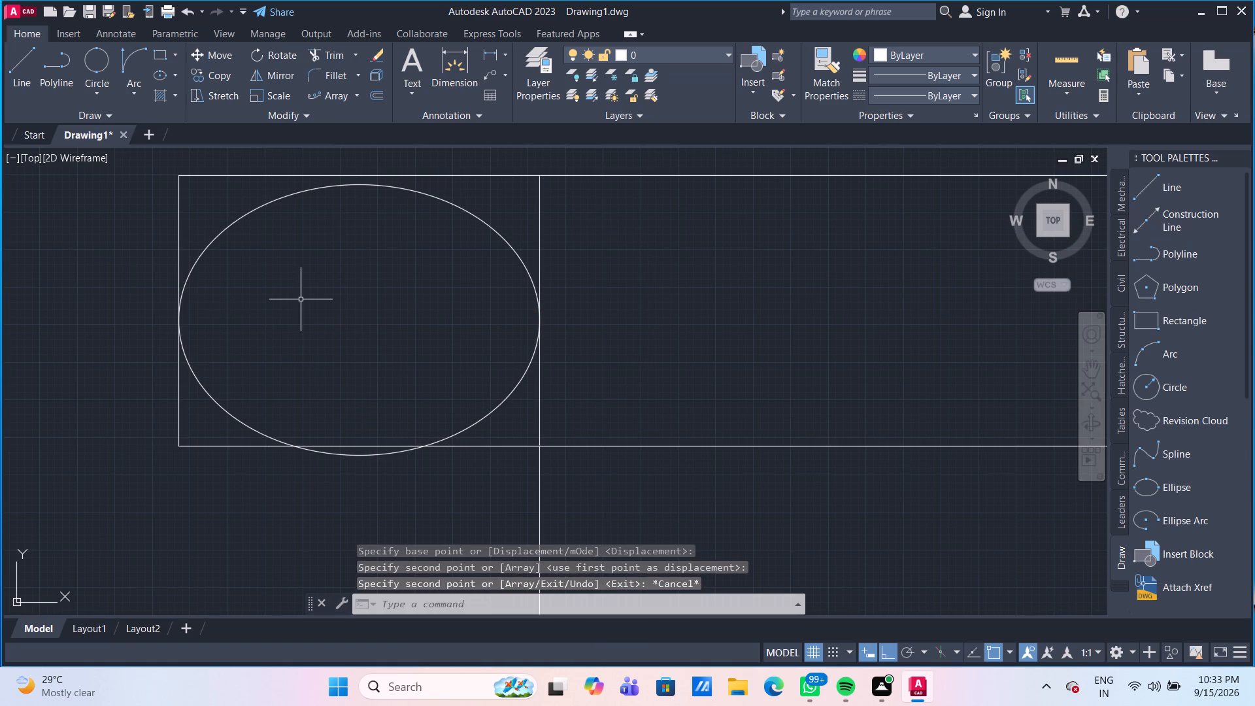
# Move the copied ellipse 2" to the left, away from the central section's edge.
pyautogui.moveTo(301, 295); pyautogui.dragTo(289, 281)
pyautogui.click(214, 219)
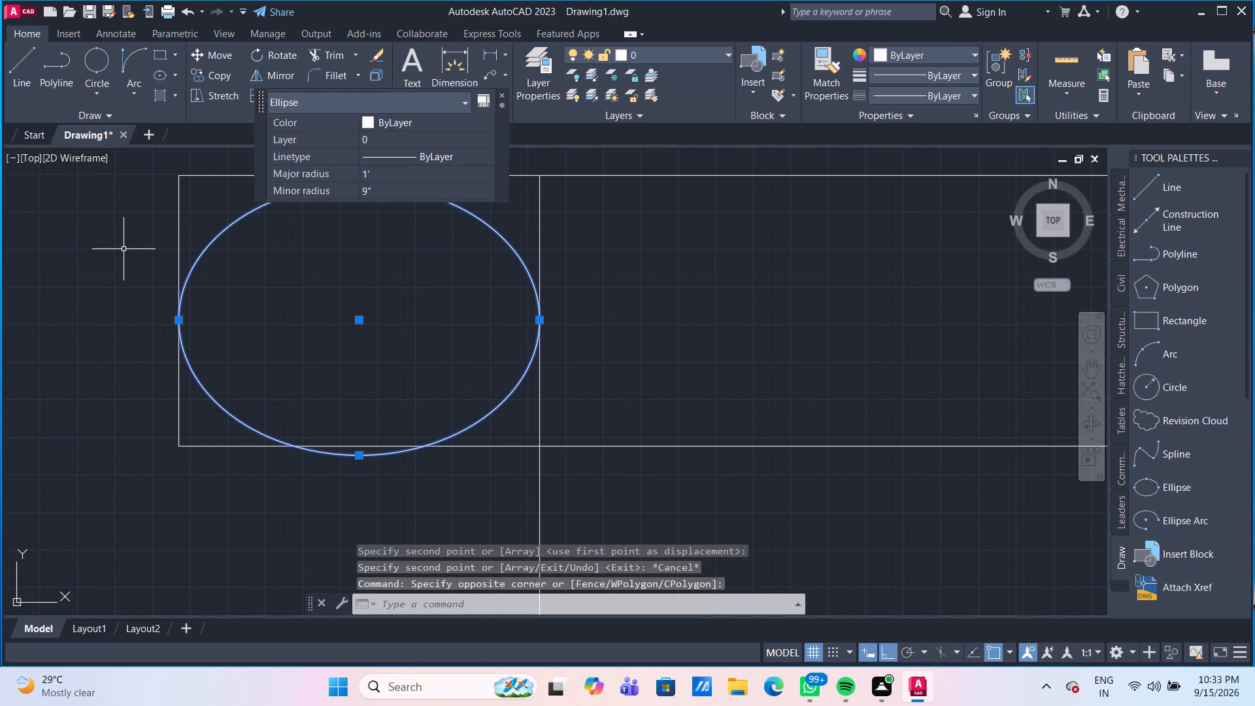
pyautogui.press('m')
pyautogui.press('Return')
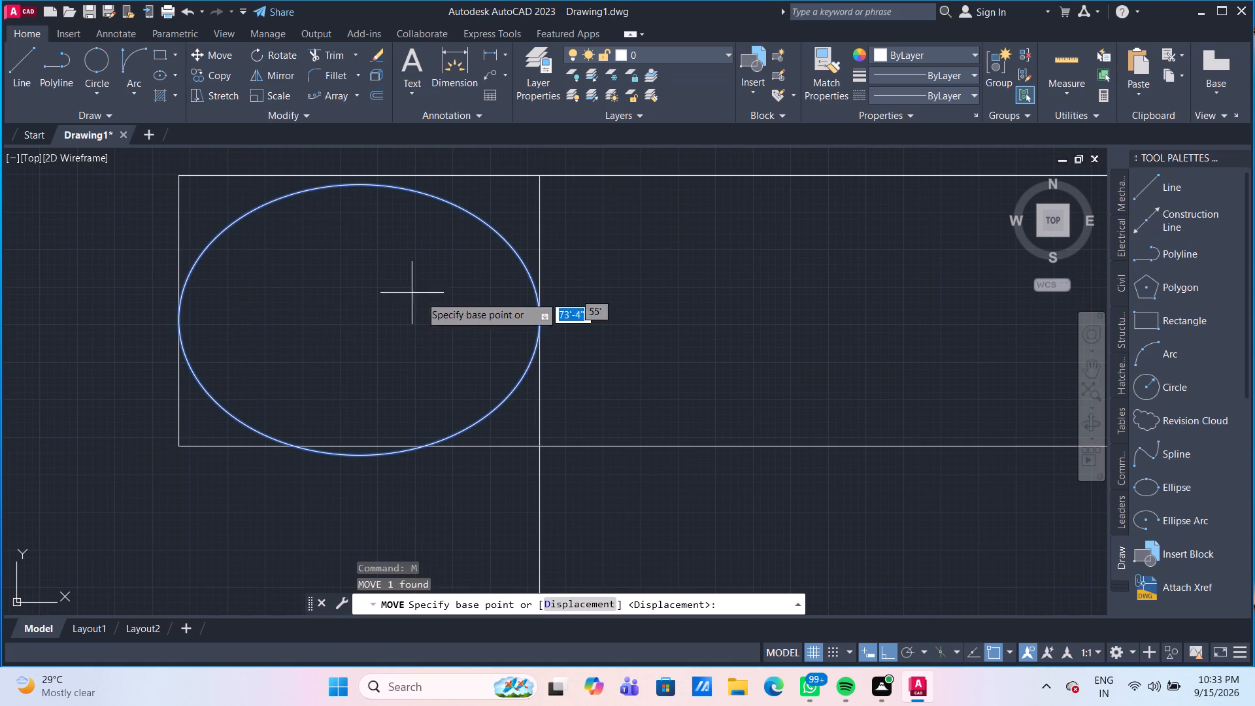
pyautogui.click(543, 316)
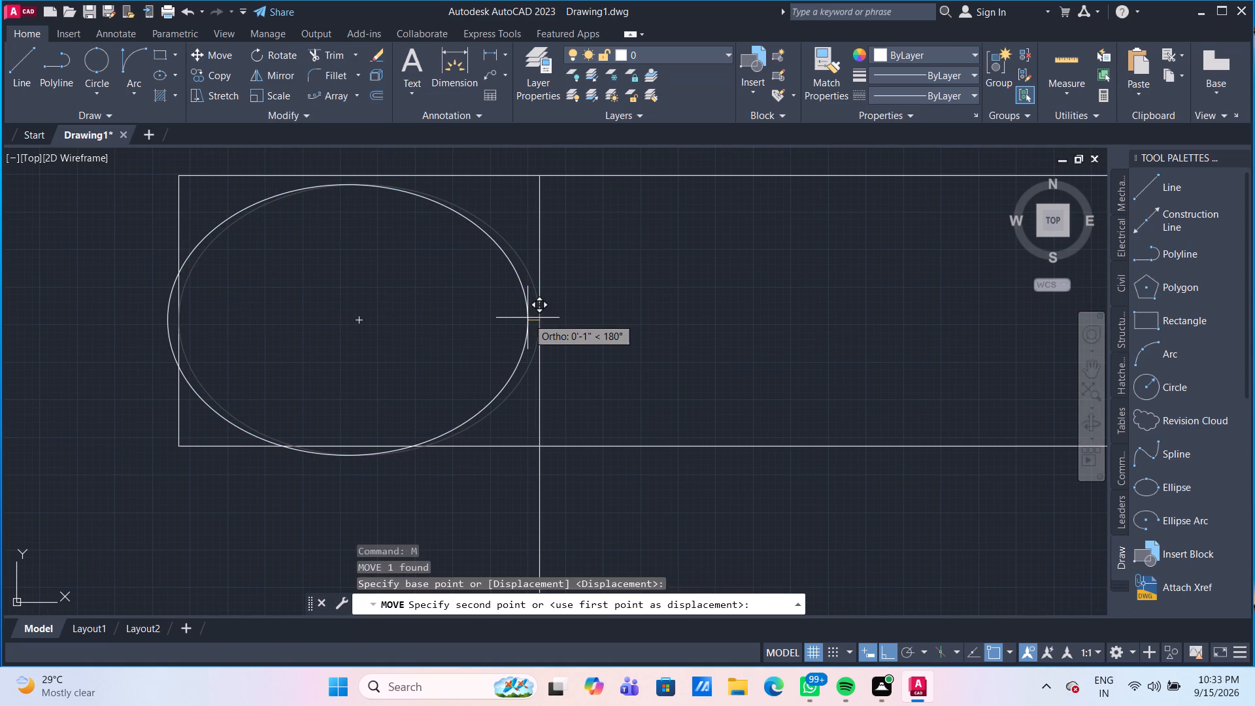
pyautogui.write('2"')
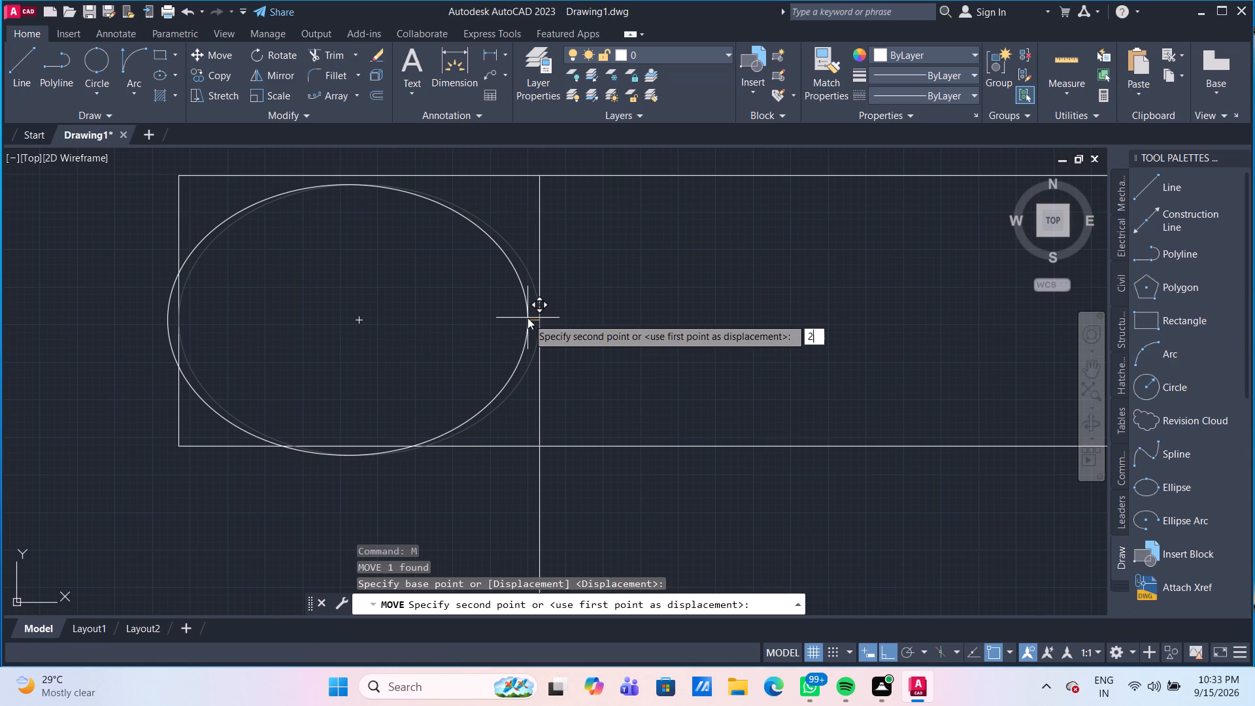
pyautogui.press('Return')
# Erase the band's long lower edge, the upper-edge segments beside the central section, and the right end line.
pyautogui.scroll(-4, 527, 318)
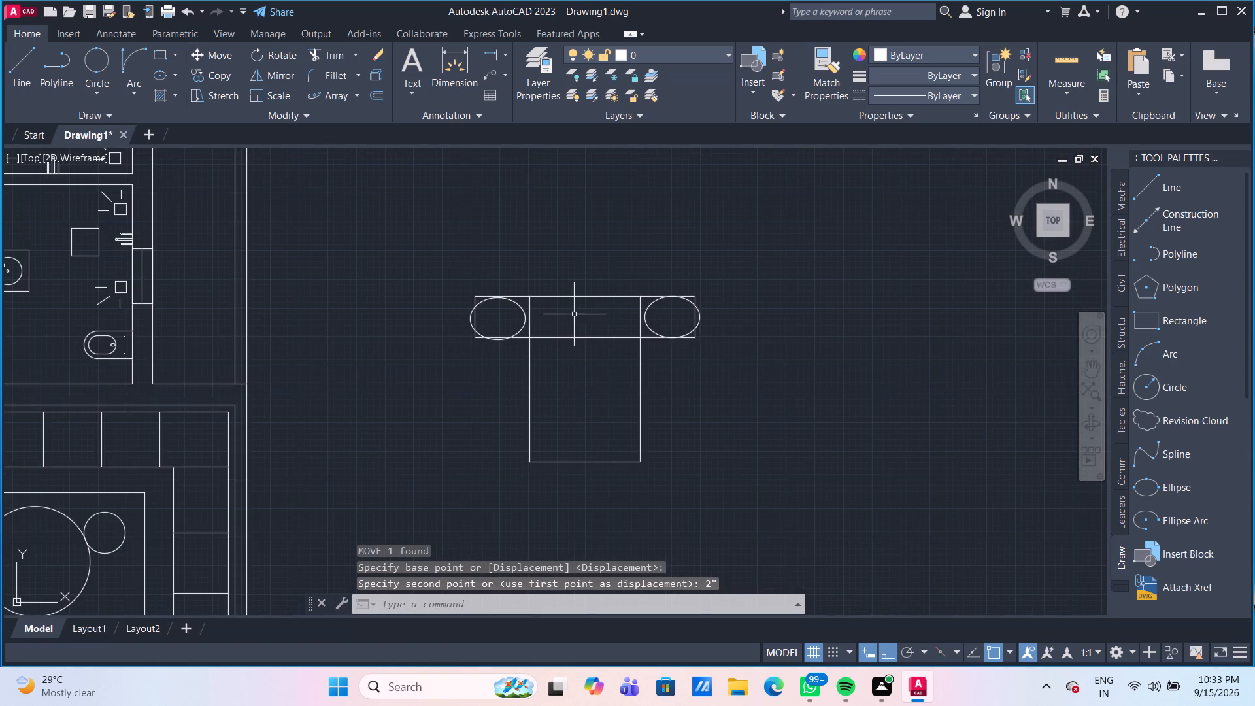
pyautogui.scroll(1, 611, 328)
pyautogui.scroll(1, 718, 359)
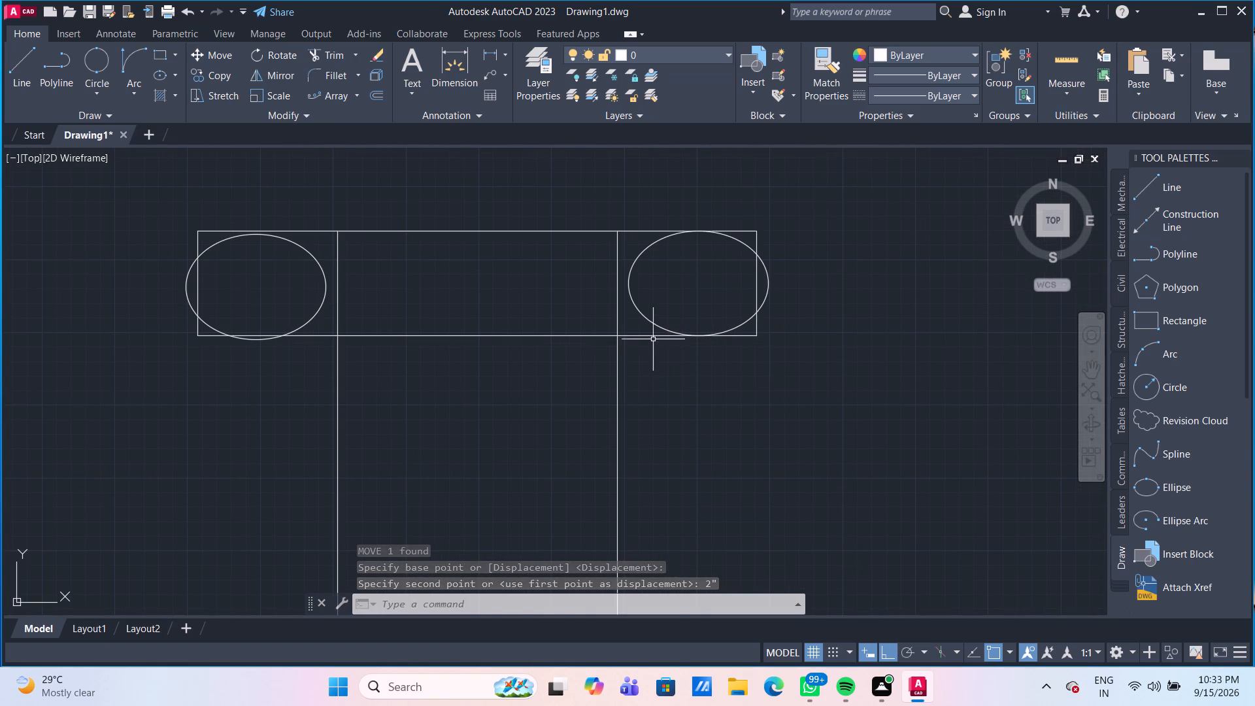
pyautogui.click(648, 339)
pyautogui.click(644, 333)
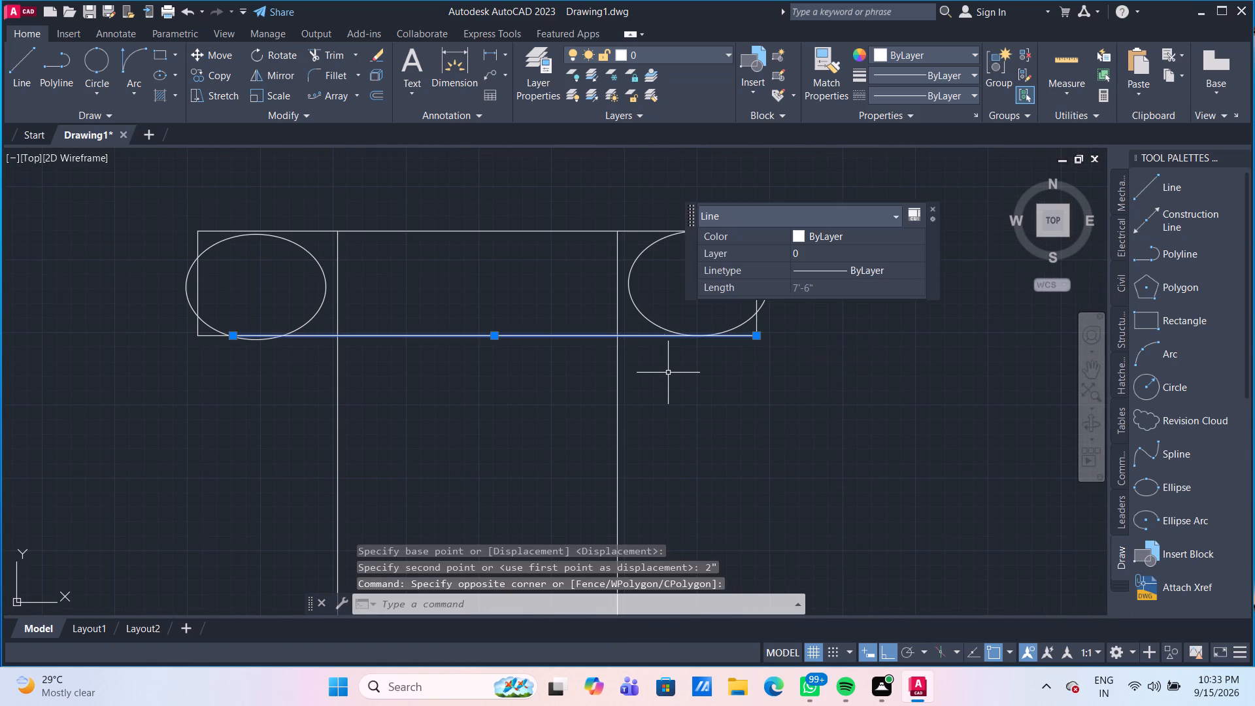
pyautogui.press('Delete')
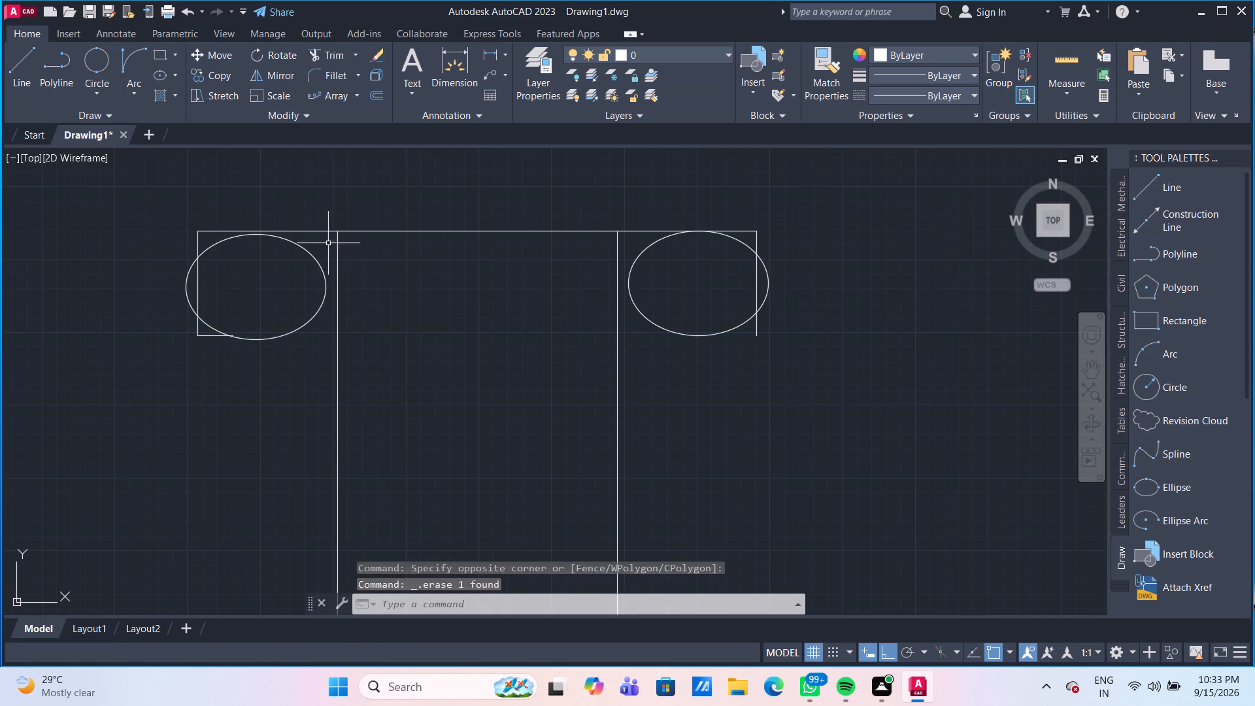
pyautogui.click(322, 230)
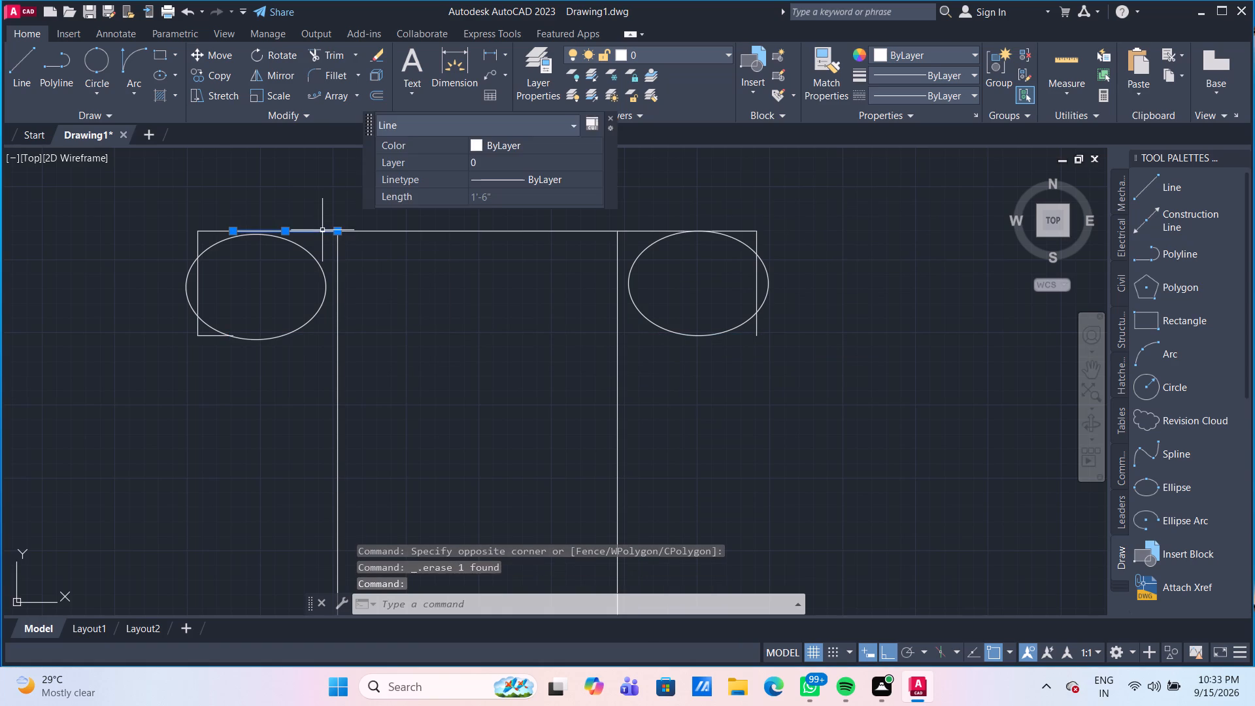
pyautogui.press('Delete')
pyautogui.click(658, 231)
pyautogui.press('Delete')
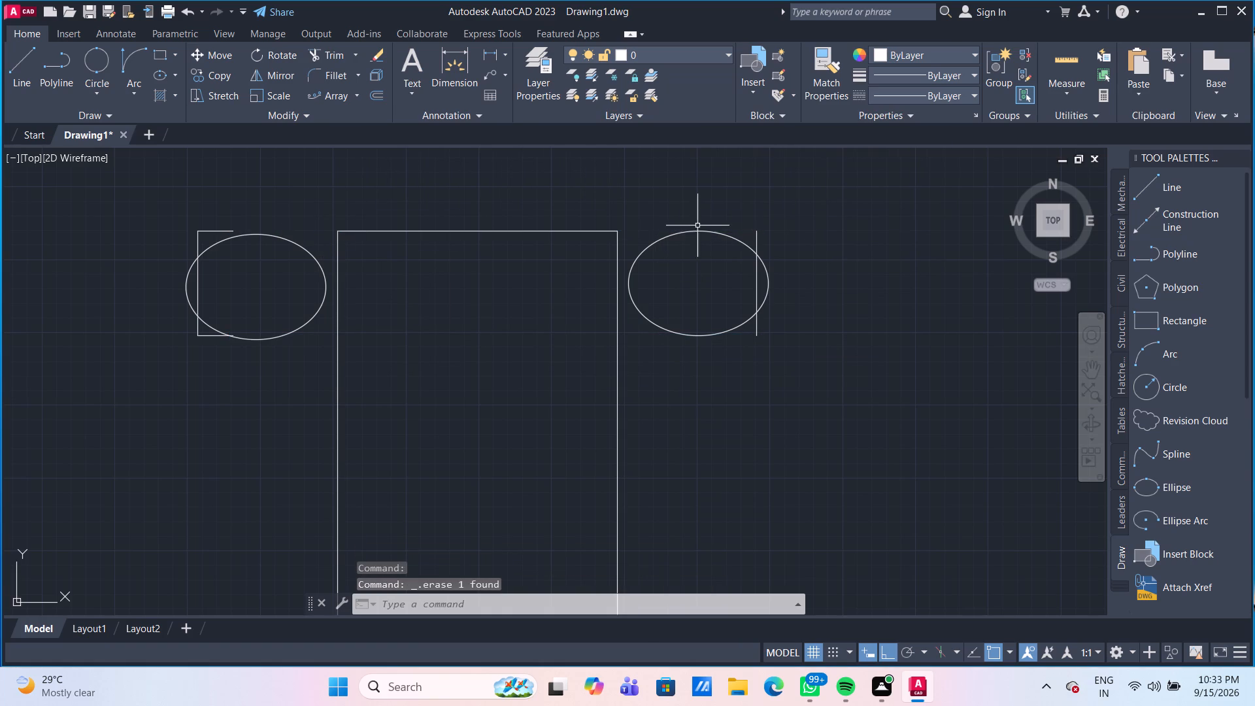
pyautogui.click(758, 231)
pyautogui.press('Delete')
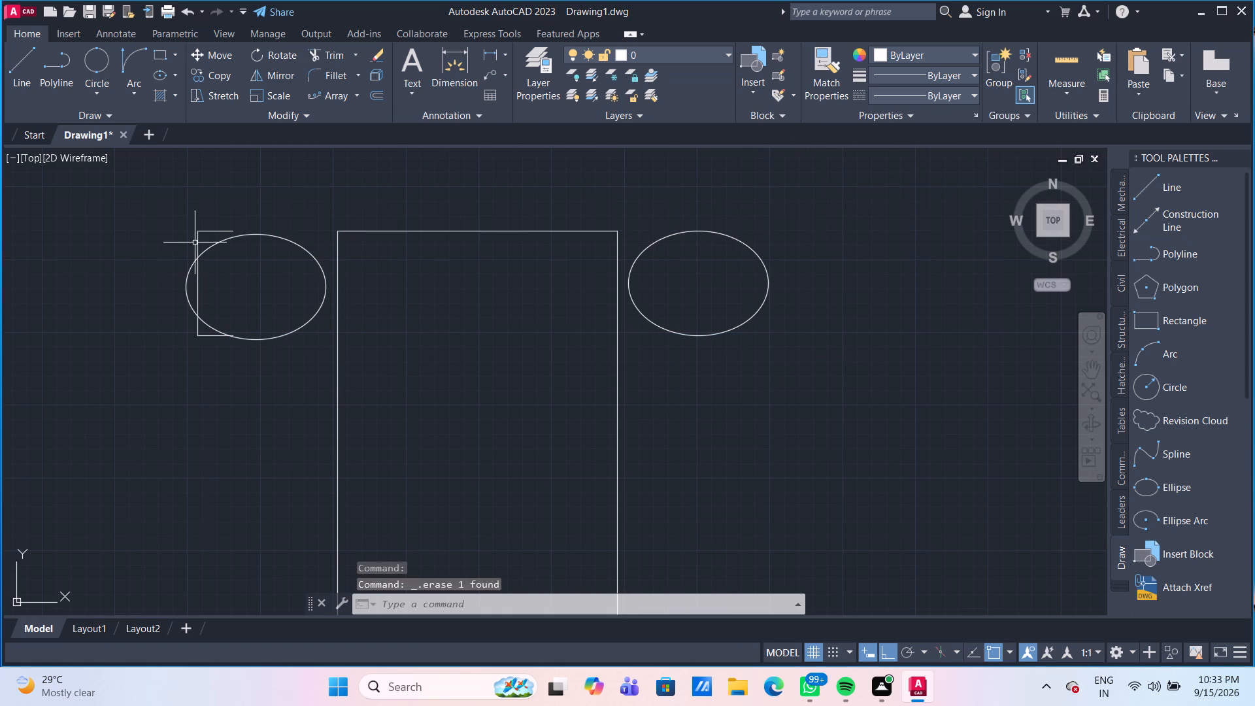
# Erase the three remaining band lines around the left ellipse: the short upper piece, the vertical end and the short lower piece.
pyautogui.click(195, 232)
pyautogui.press('Delete')
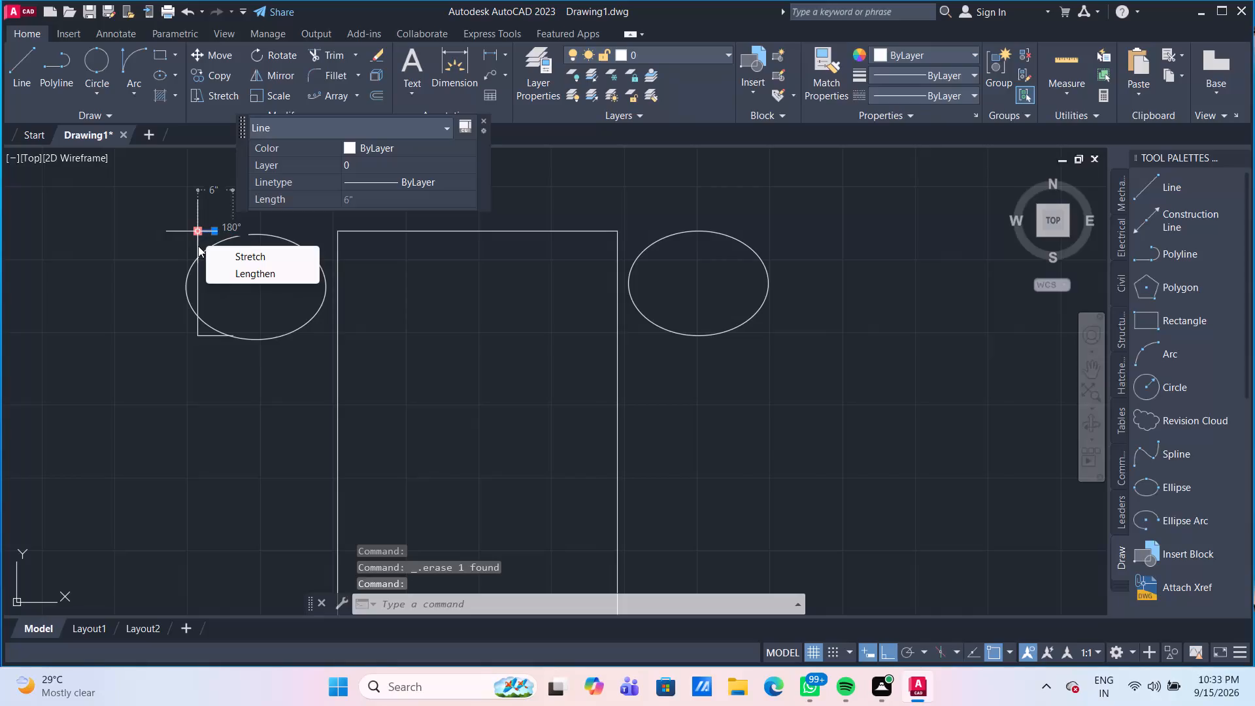
pyautogui.press('Delete')
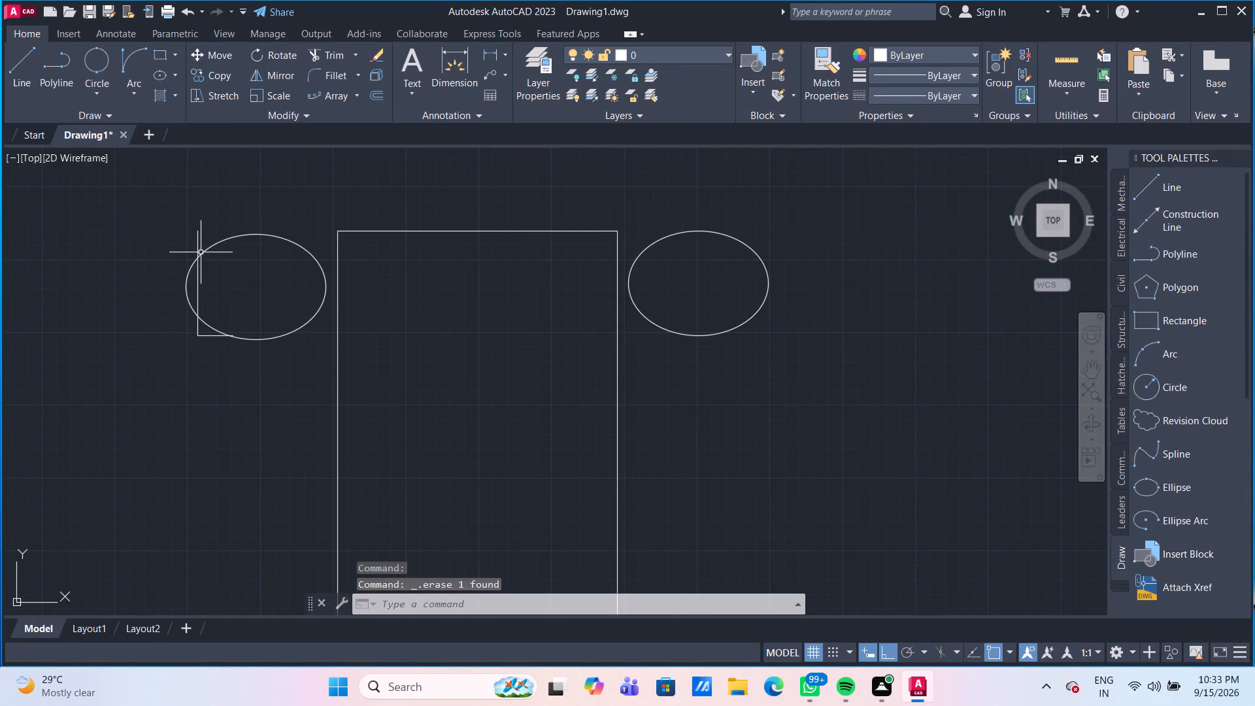
pyautogui.click(199, 244)
pyautogui.press('Delete')
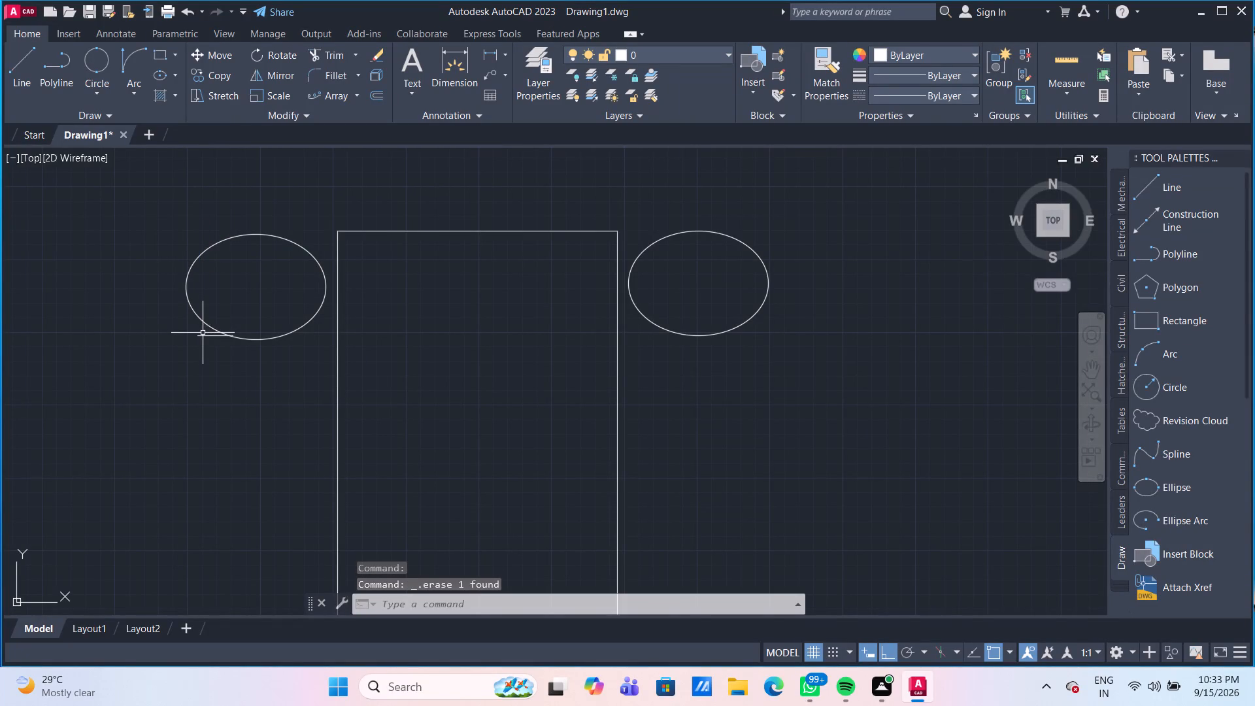
pyautogui.click(203, 335)
pyautogui.press('Delete')
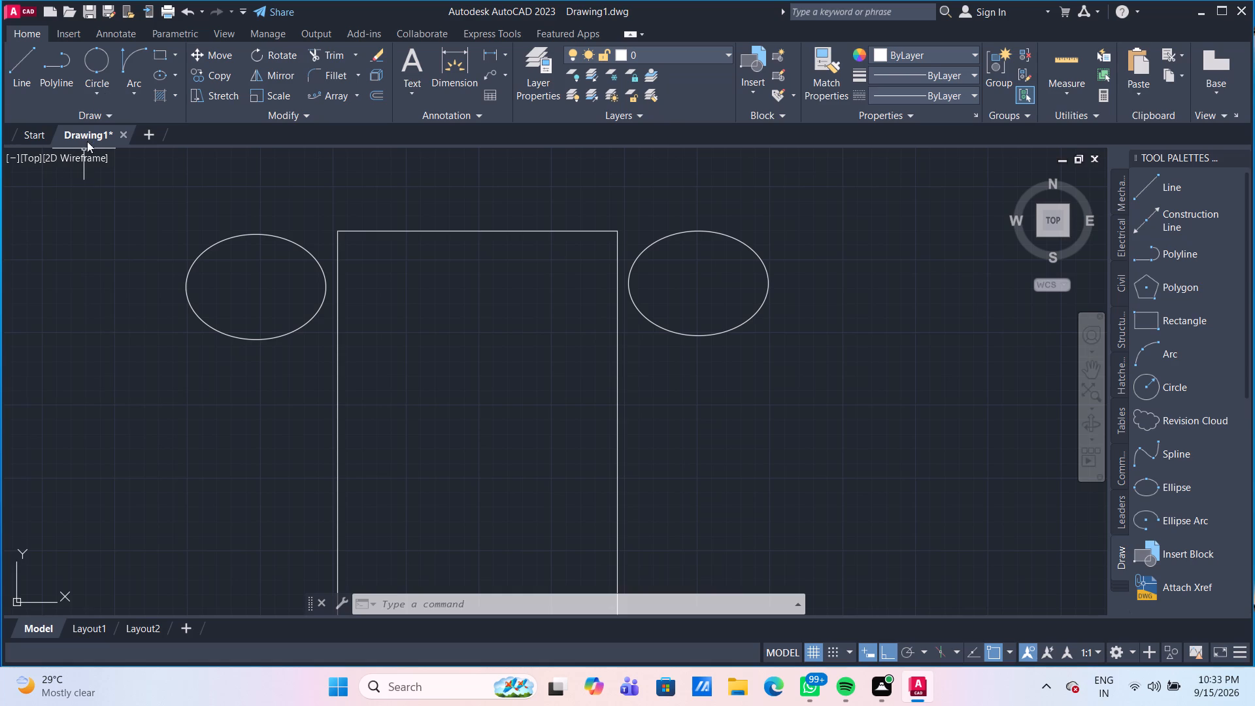
# Draw a rectangle 1'9" wide by 2' high in the empty space to the right of the right-hand ellipse.
pyautogui.click(162, 54)
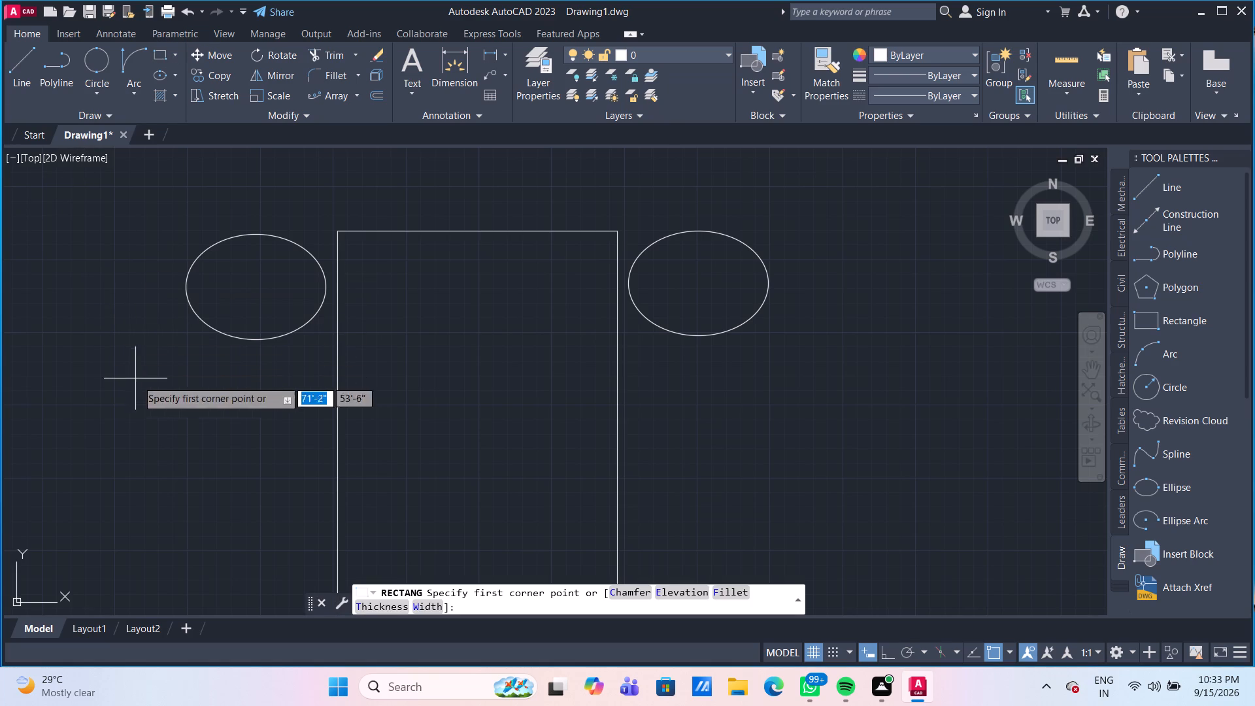
pyautogui.moveTo(454, 337); pyautogui.dragTo(282, 309, button='middle')
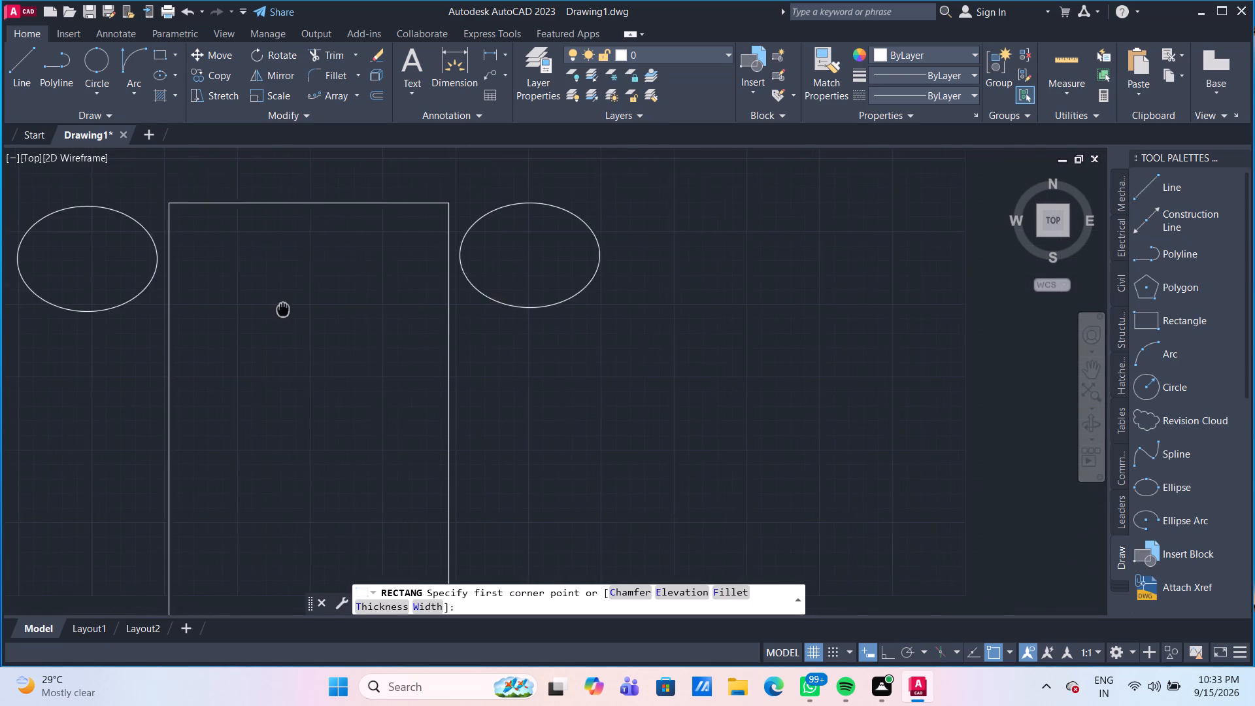
pyautogui.moveTo(282, 309); pyautogui.dragTo(250, 320, button='middle')
pyautogui.moveTo(694, 332); pyautogui.dragTo(467, 324, button='middle')
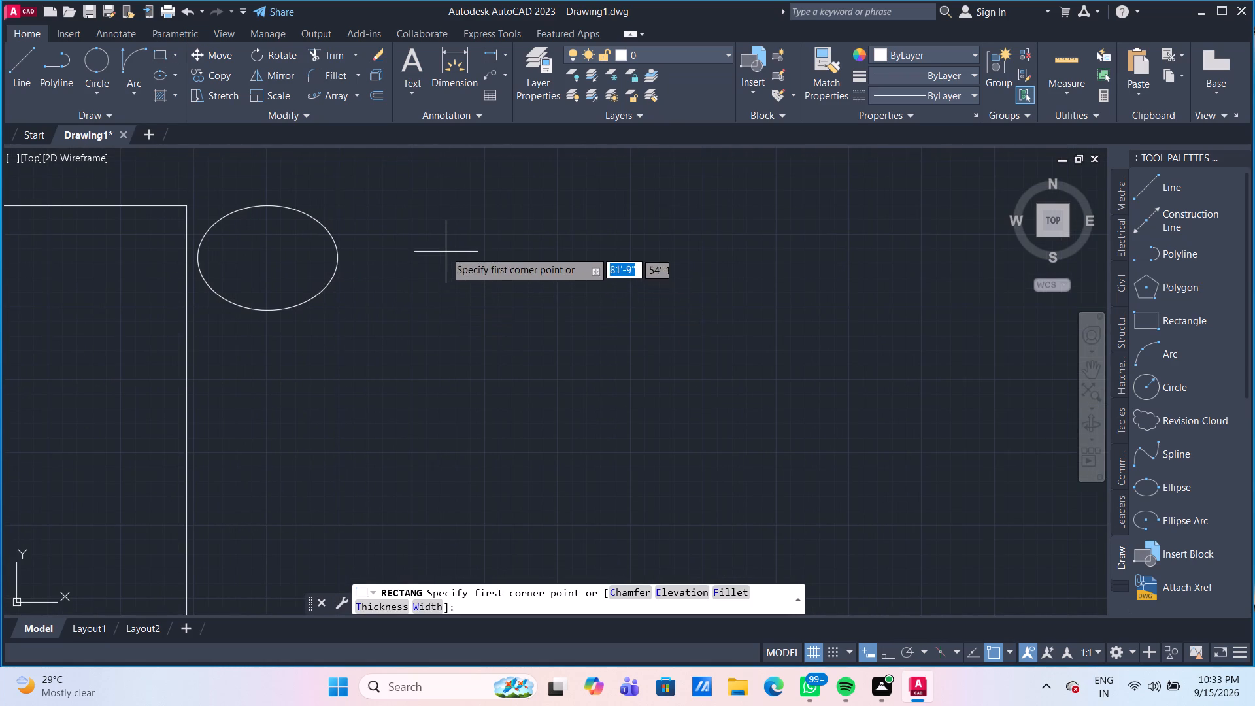
pyautogui.click(444, 243)
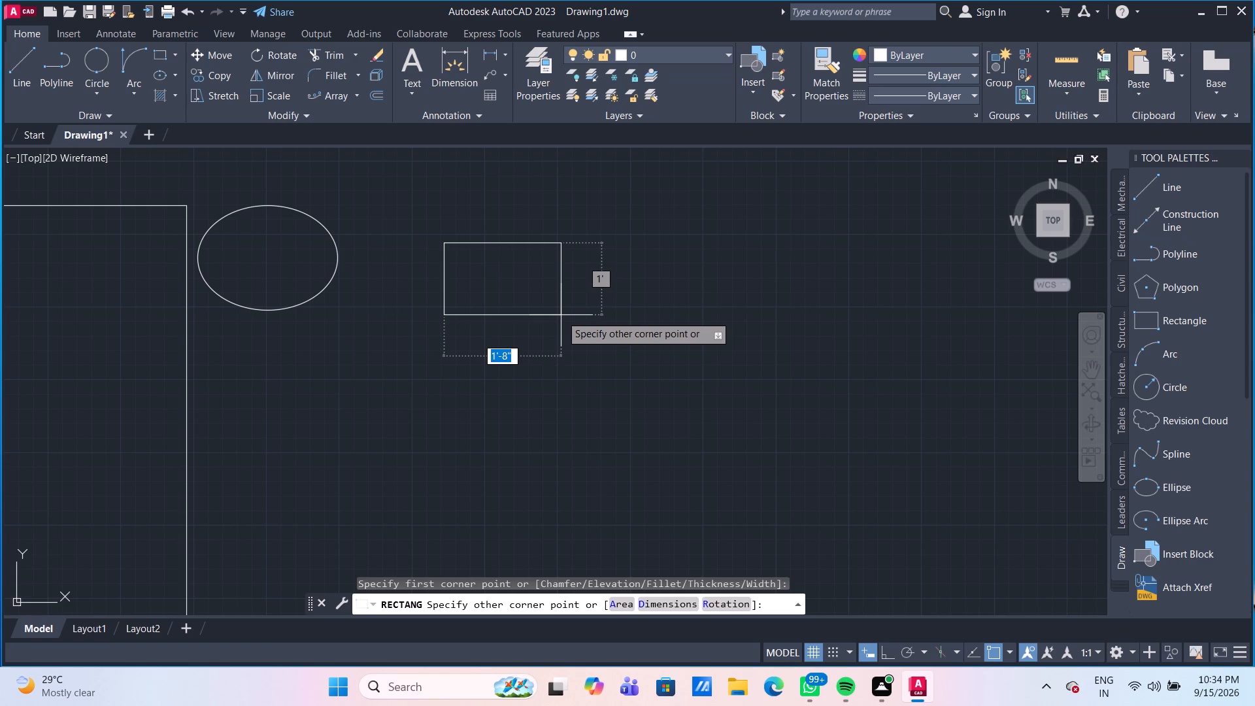
pyautogui.write("1'9")
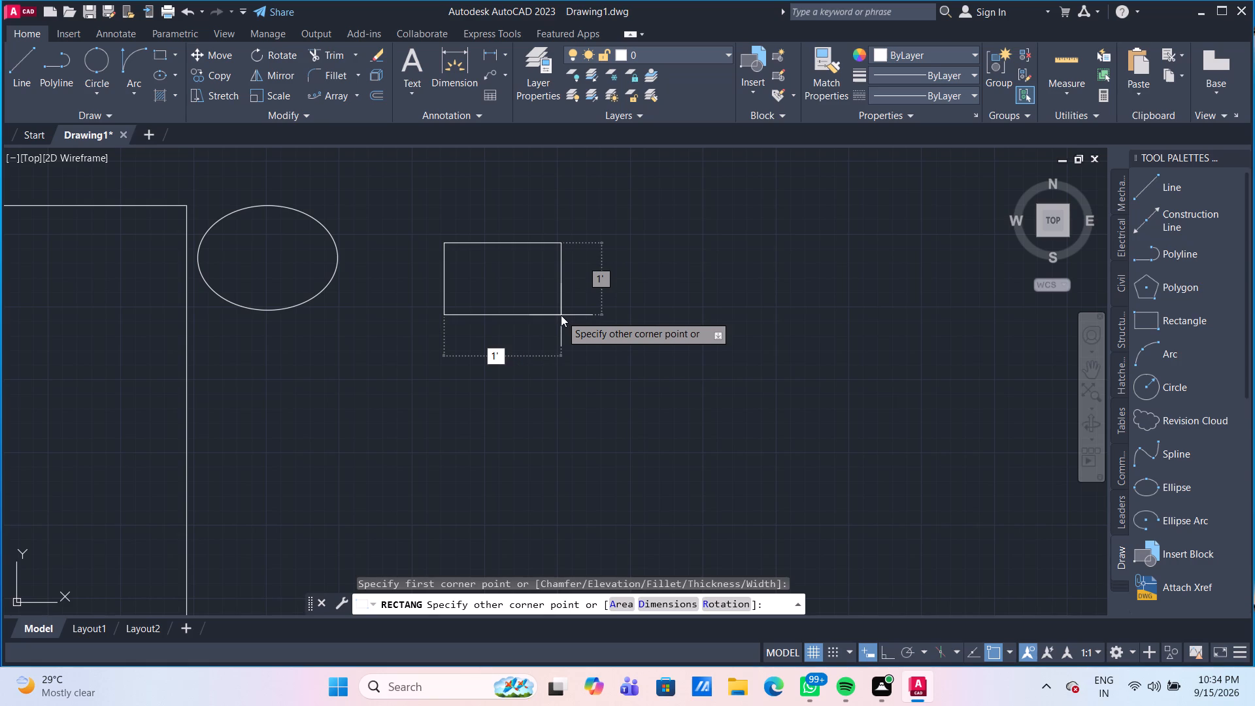
pyautogui.hotkey('shift', '"')
pyautogui.press('Tab')
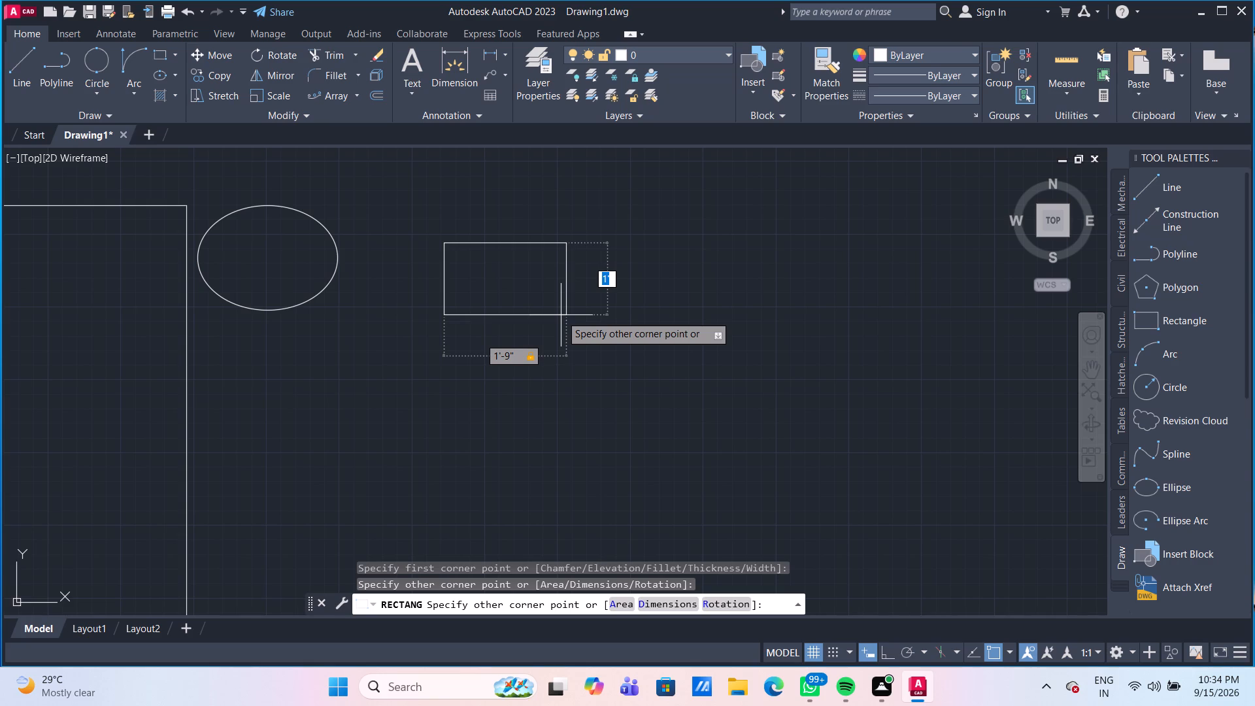
pyautogui.press('2')
pyautogui.press("'")
pyautogui.press("'")
pyautogui.press('BackSpace')
pyautogui.press('Return')
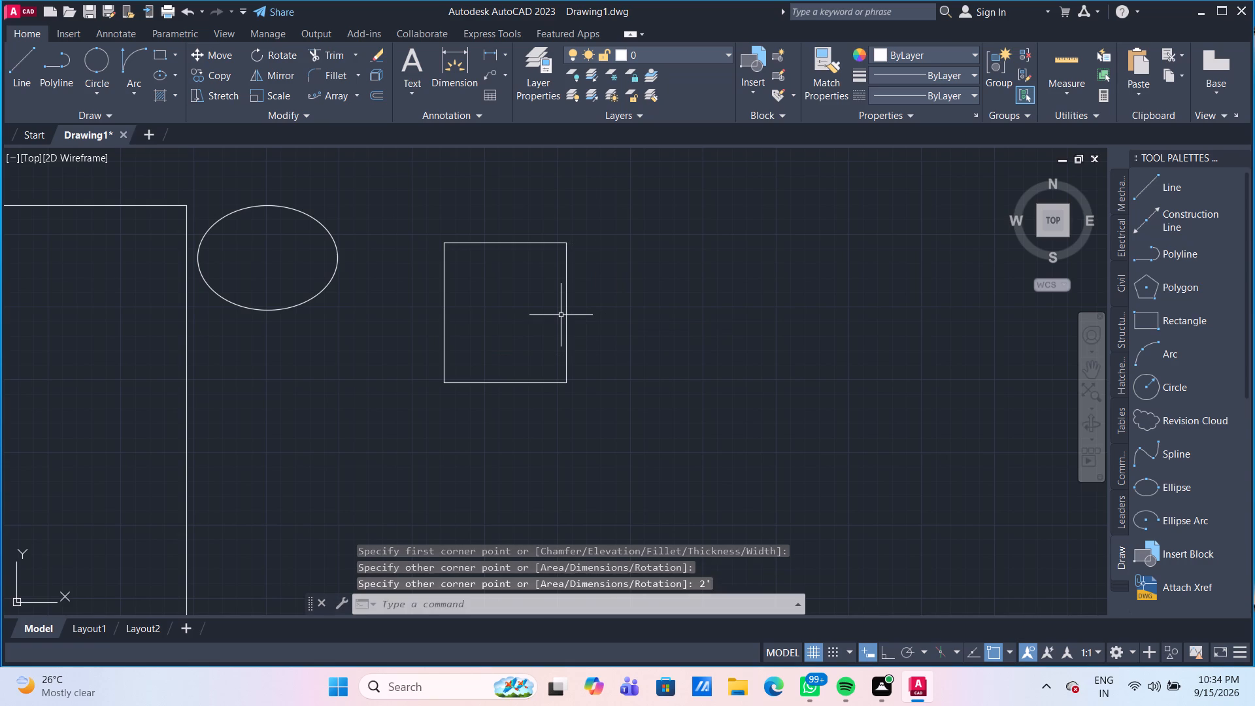
# Rotate the new 1'9" by 2' rectangle 90° clockwise about its upper-right corner.
pyautogui.scroll(-1, 571, 326)
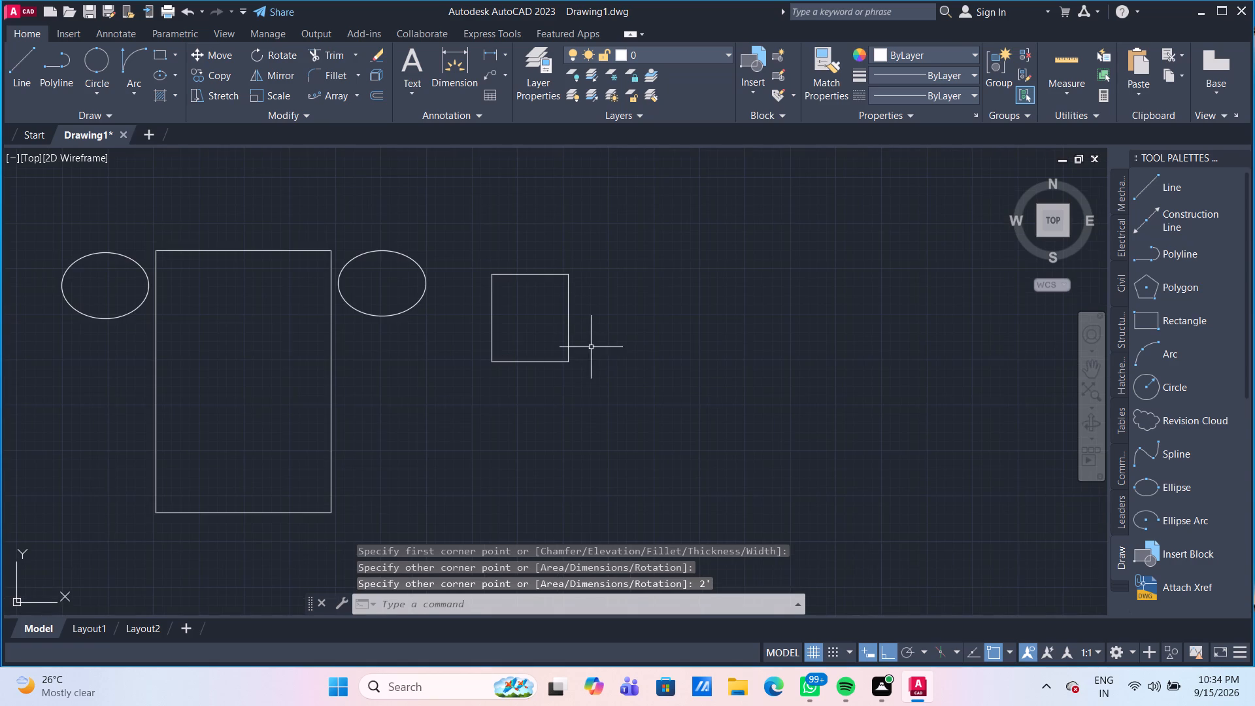
pyautogui.click(587, 405)
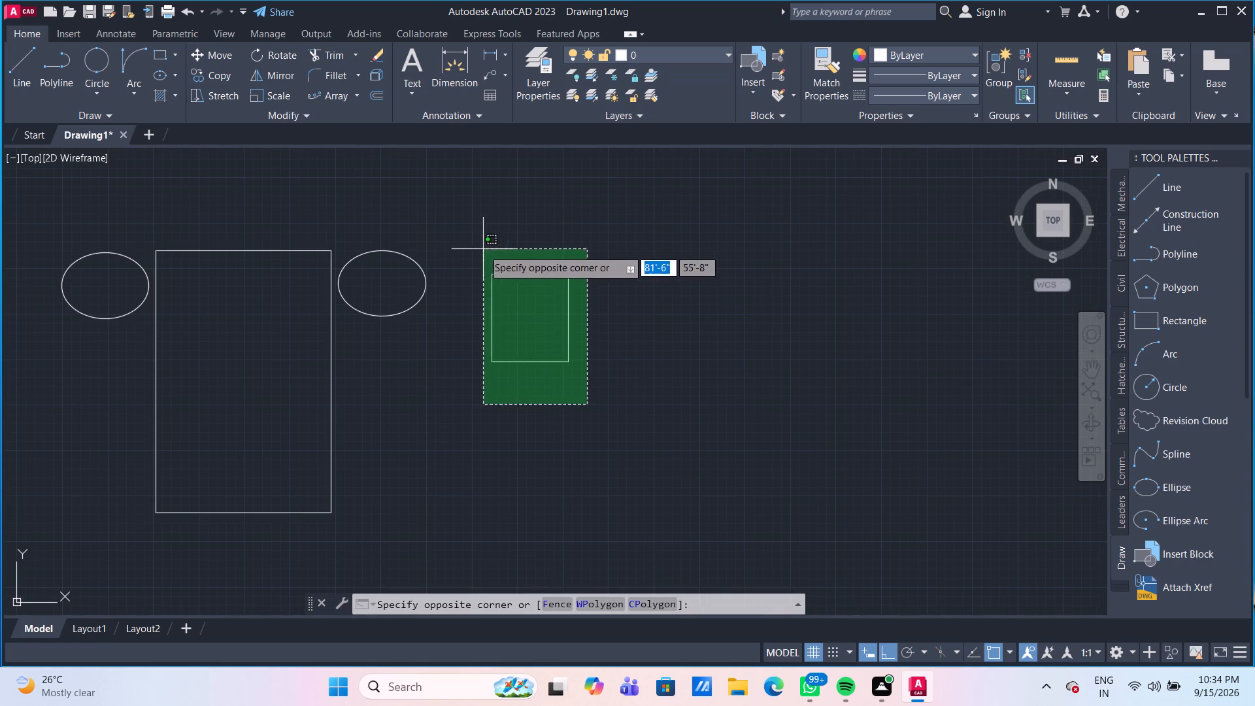
pyautogui.click(480, 245)
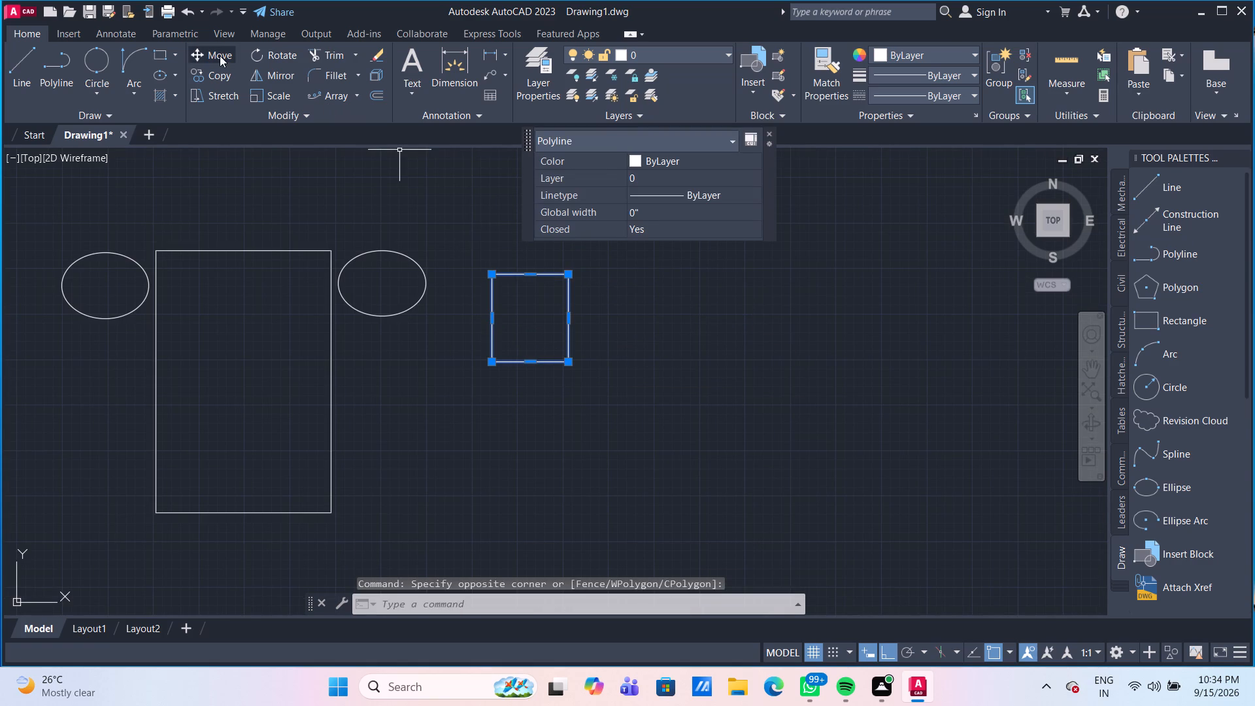
pyautogui.click(252, 52)
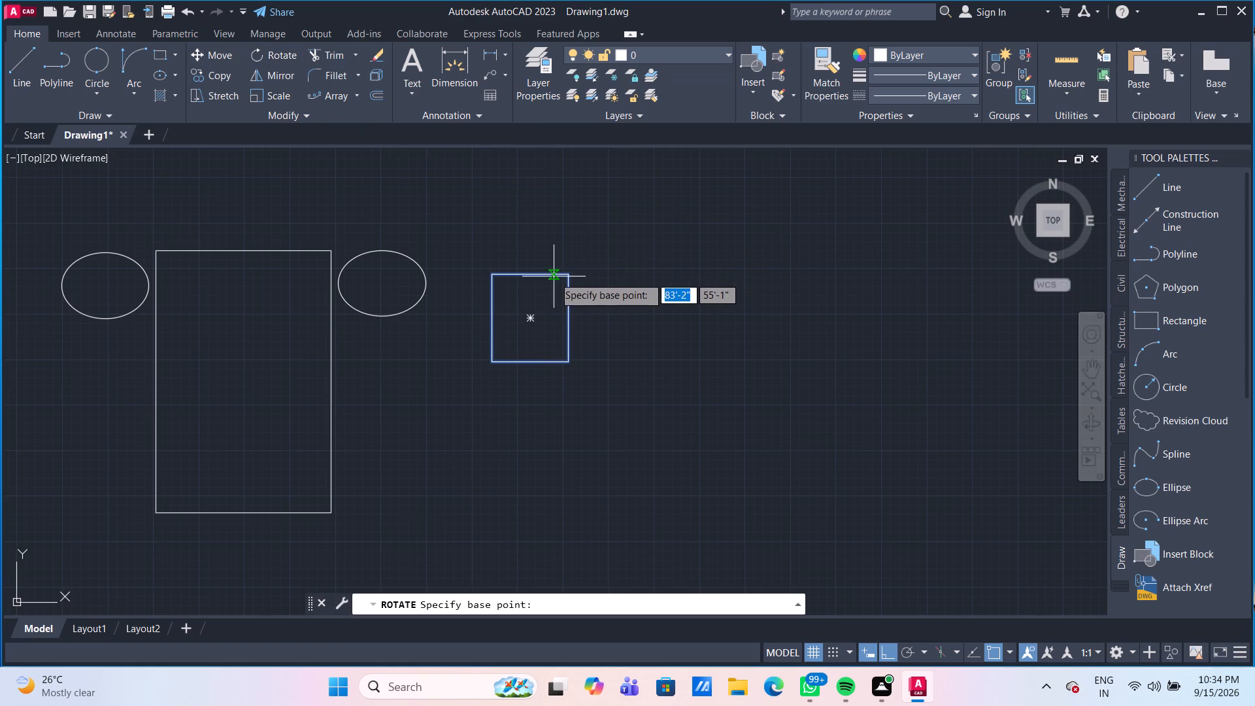
pyautogui.click(565, 273)
pyautogui.click(595, 346)
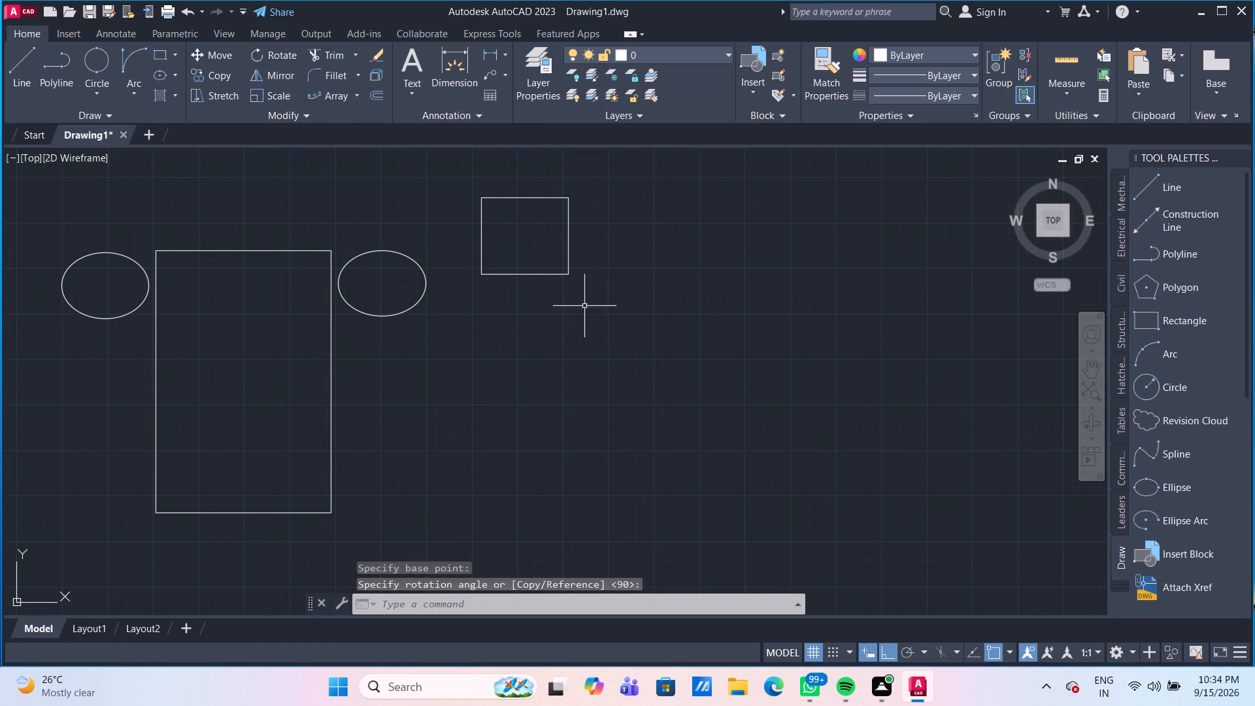
# With Ortho off, draw a line chain of two shallow inward Vs along the rectangle's upper edge, from upper-left to upper-right corner.
pyautogui.scroll(-1, 589, 288)
pyautogui.moveTo(589, 288); pyautogui.dragTo(562, 351, button='middle')
pyautogui.scroll(2, 520, 303)
pyautogui.moveTo(520, 303); pyautogui.dragTo(507, 287, button='middle')
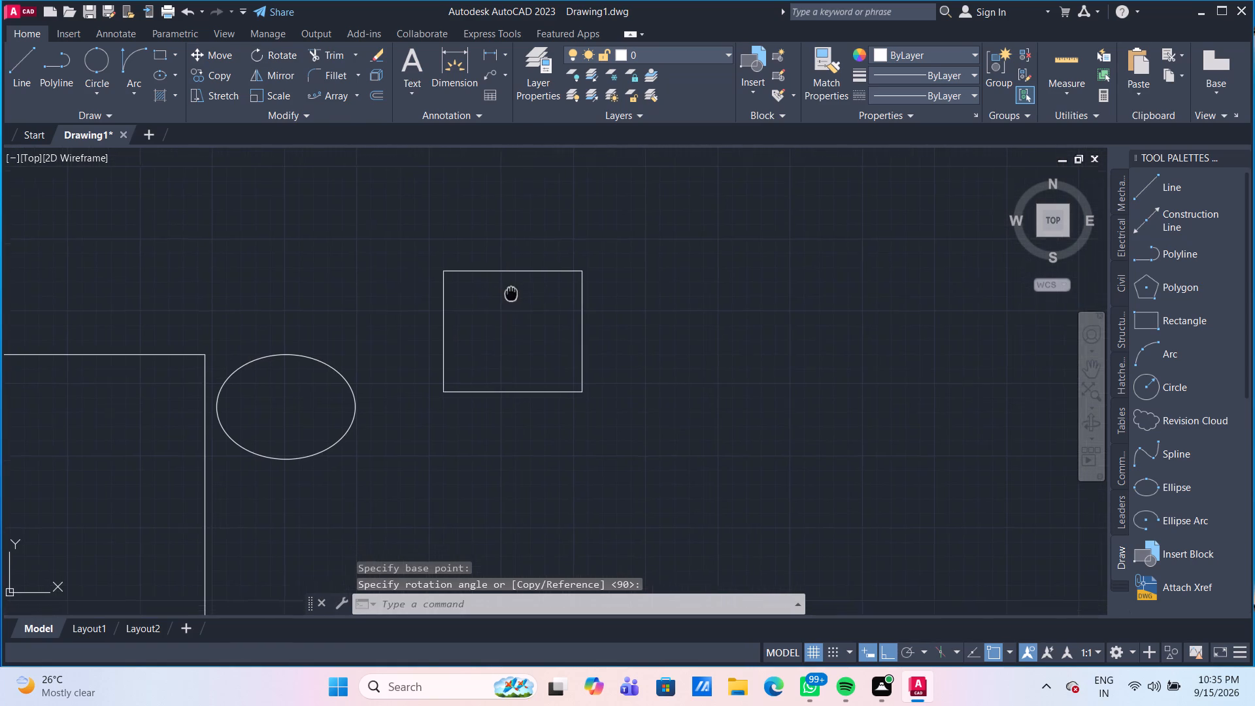
pyautogui.moveTo(507, 287); pyautogui.dragTo(488, 276, button='middle')
pyautogui.scroll(-2, 488, 276)
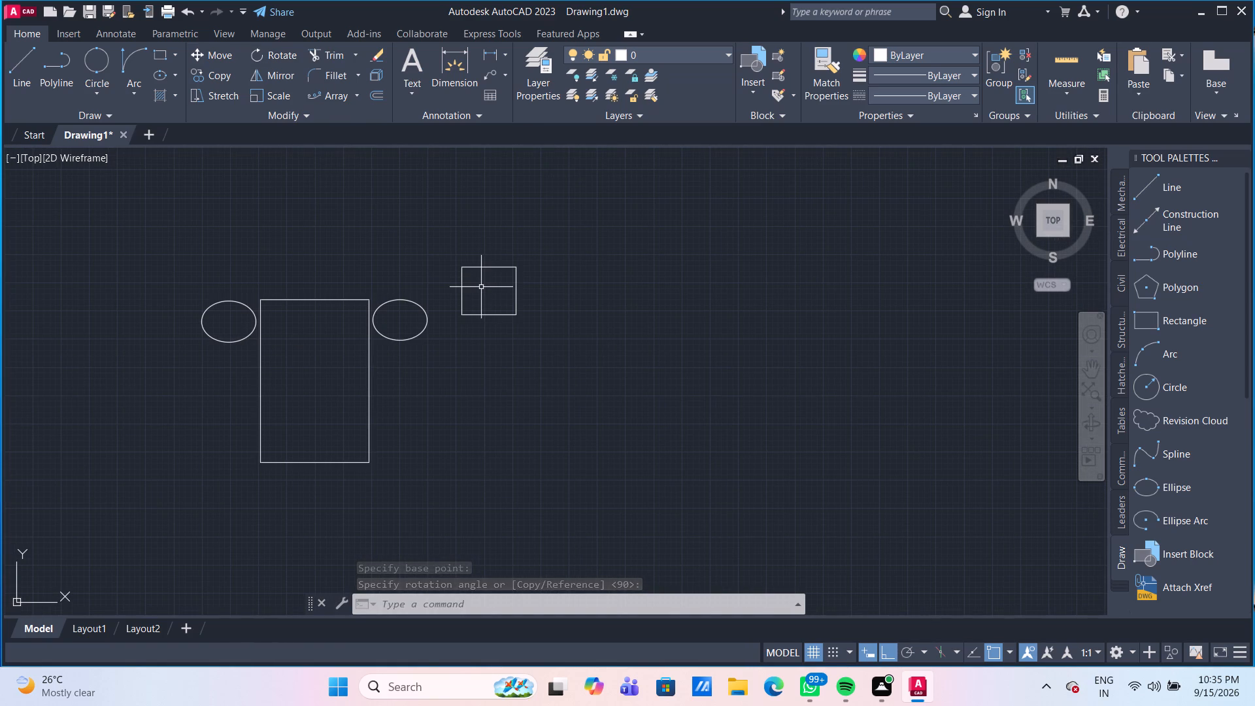
pyautogui.scroll(2, 510, 284)
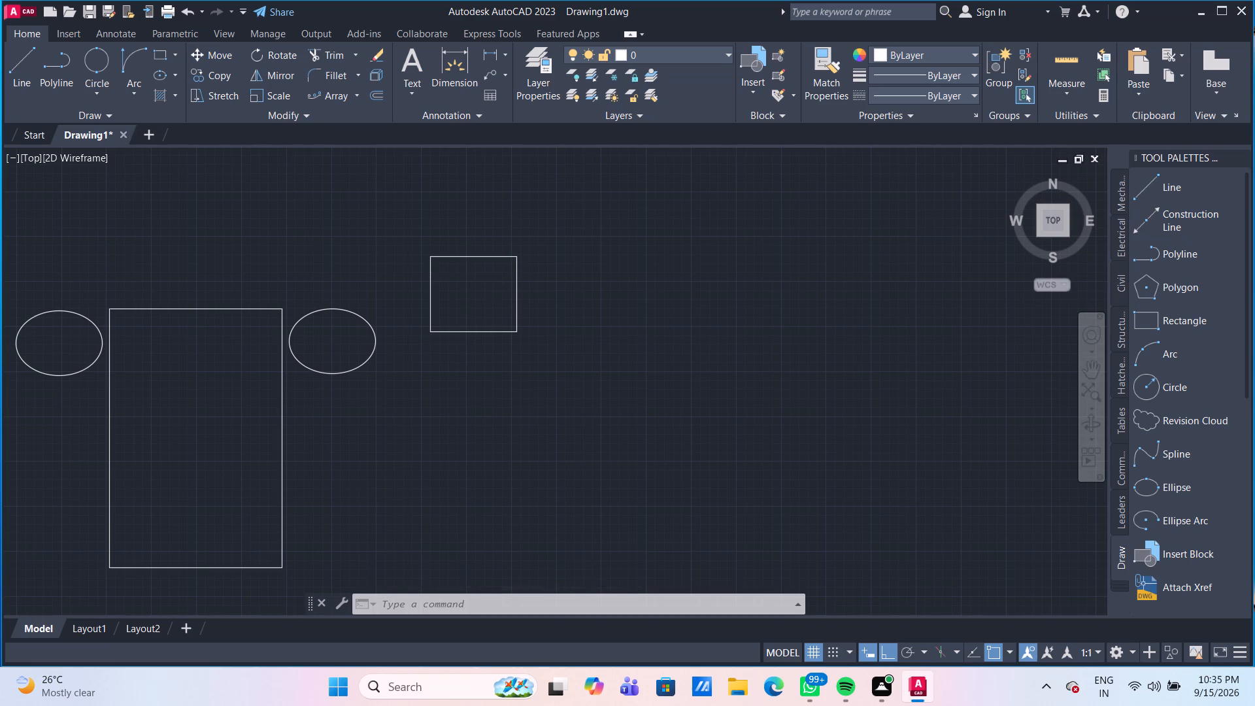
pyautogui.middleClick(462, 275)
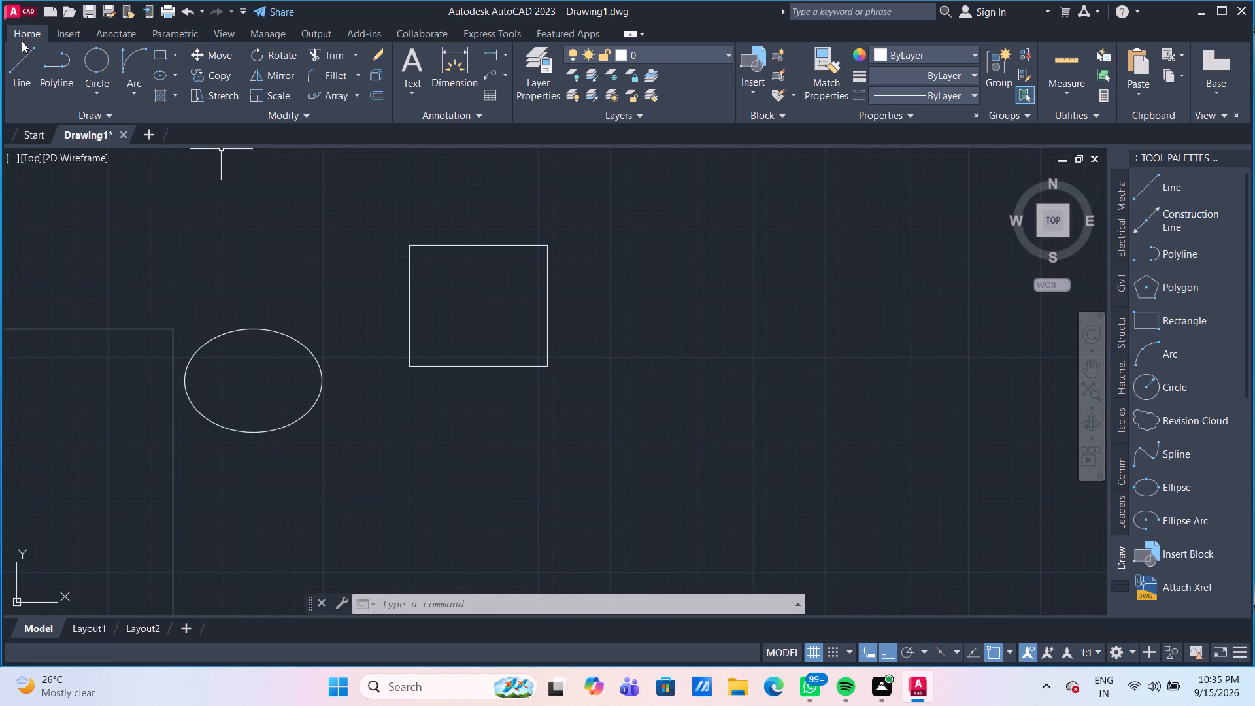
pyautogui.click(25, 59)
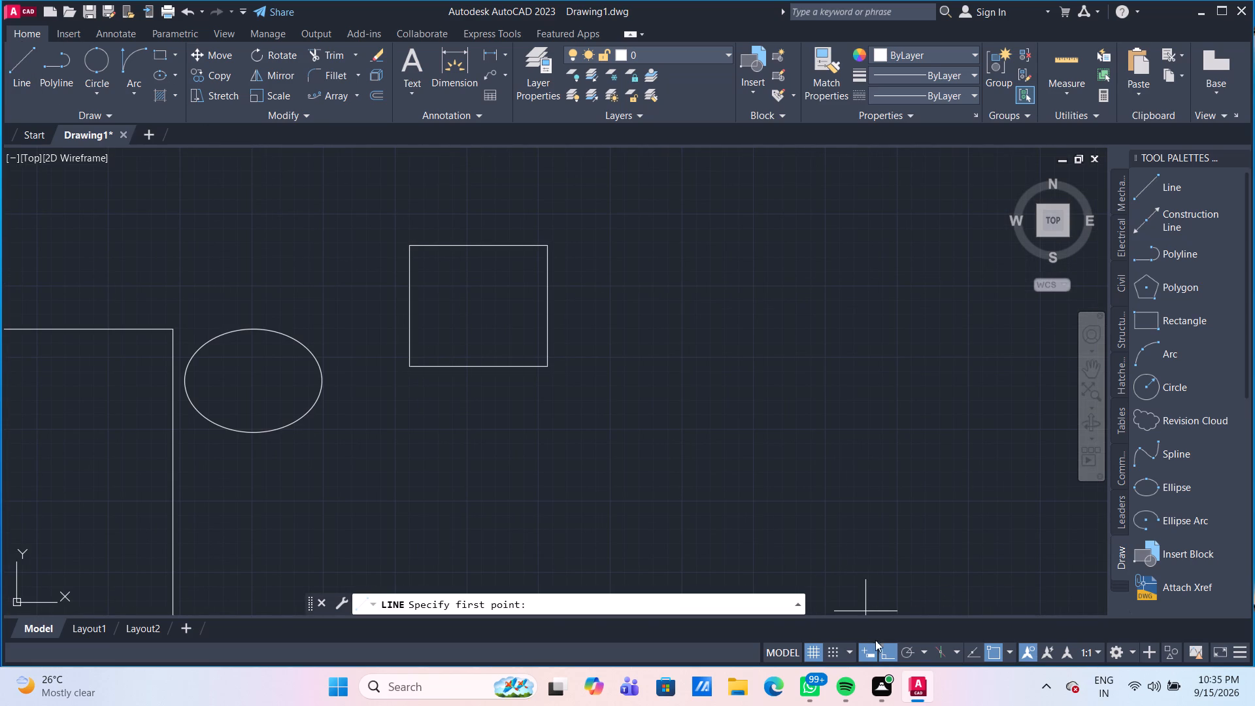
pyautogui.click(884, 659)
pyautogui.scroll(1, 431, 271)
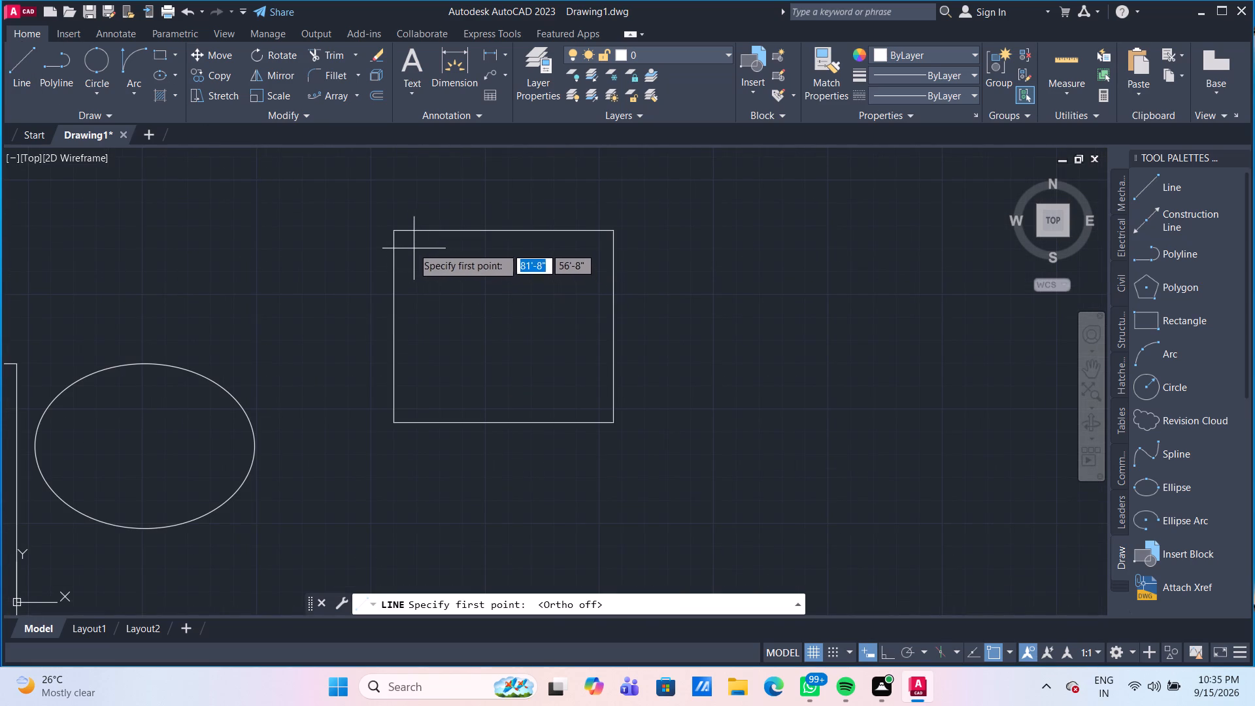
pyautogui.scroll(2, 404, 241)
pyautogui.click(373, 218)
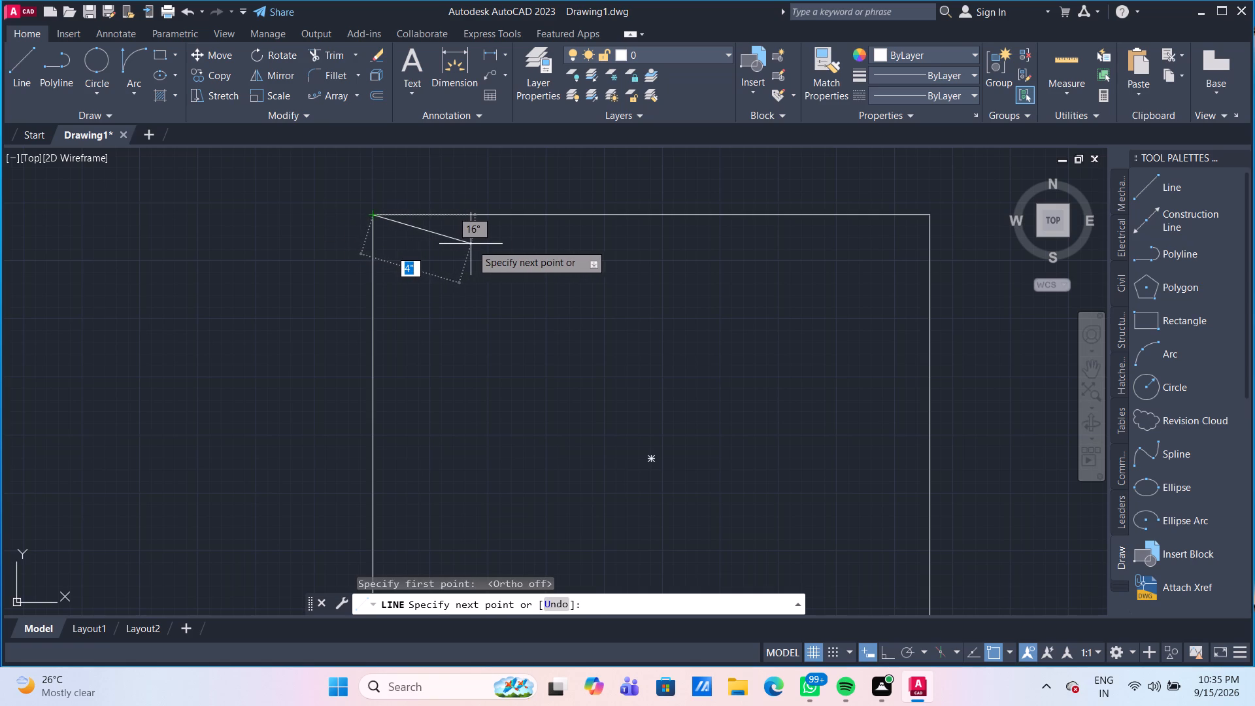
pyautogui.click(562, 247)
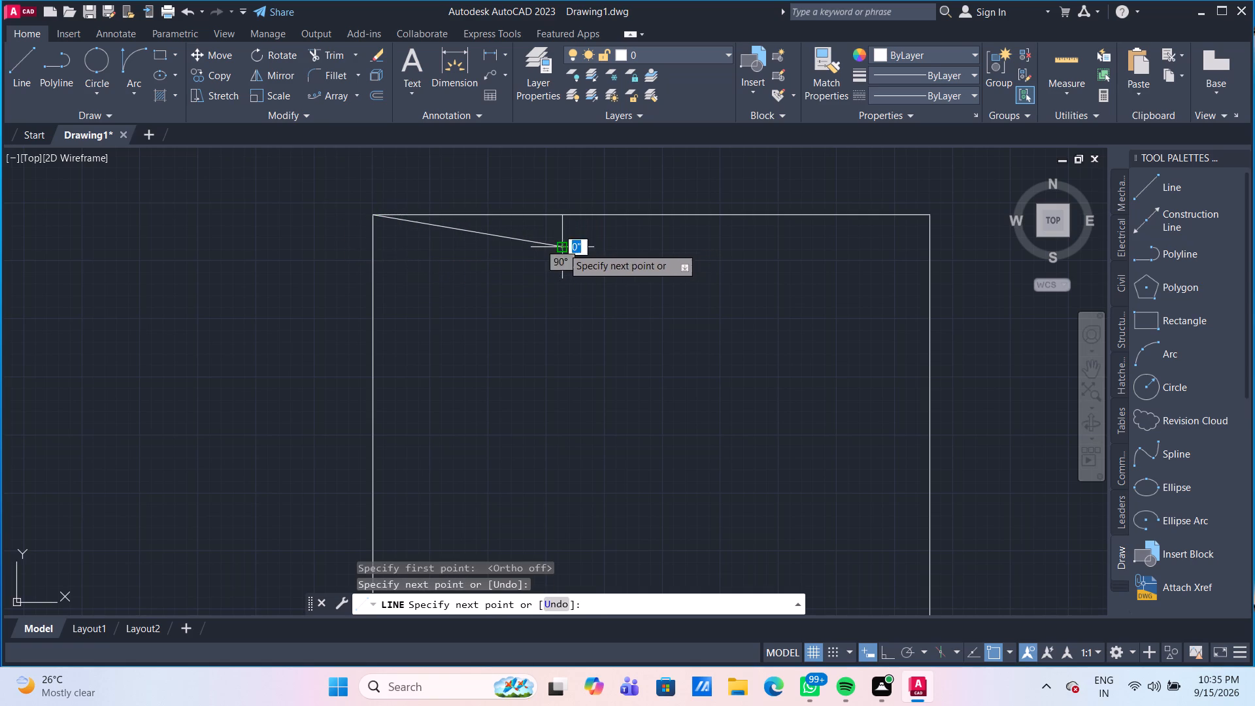
pyautogui.click(711, 216)
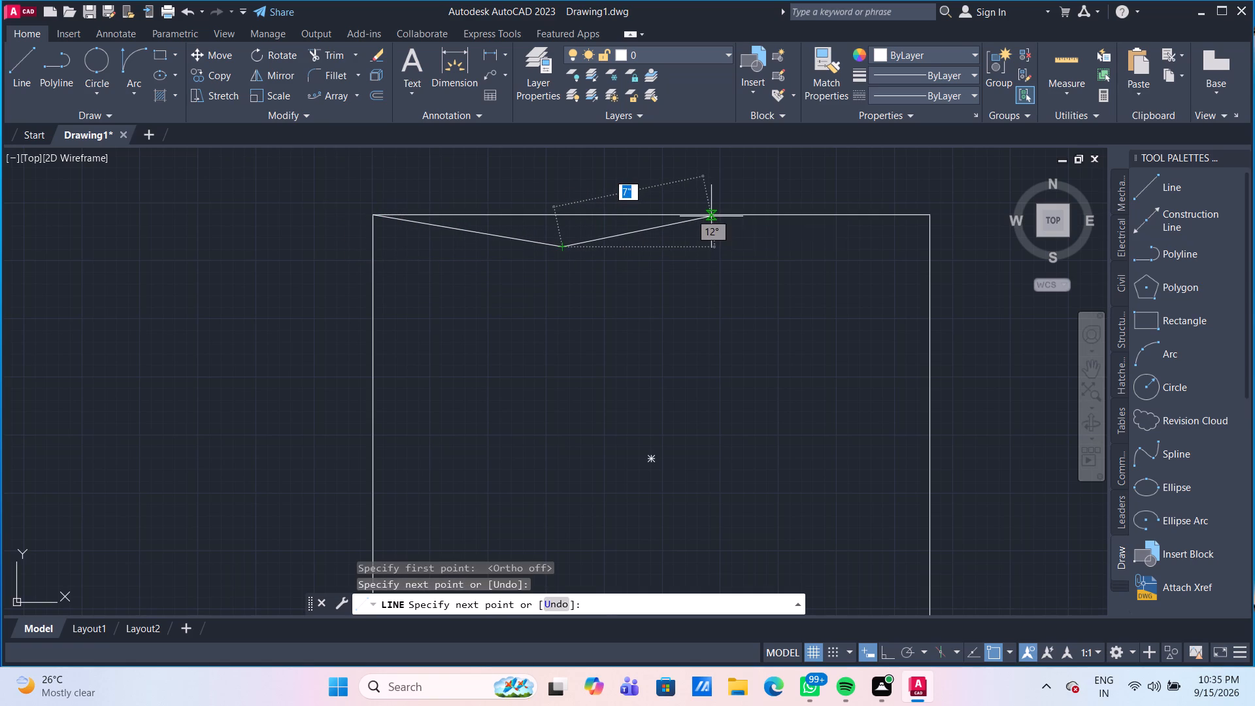
pyautogui.click(863, 243)
pyautogui.click(930, 219)
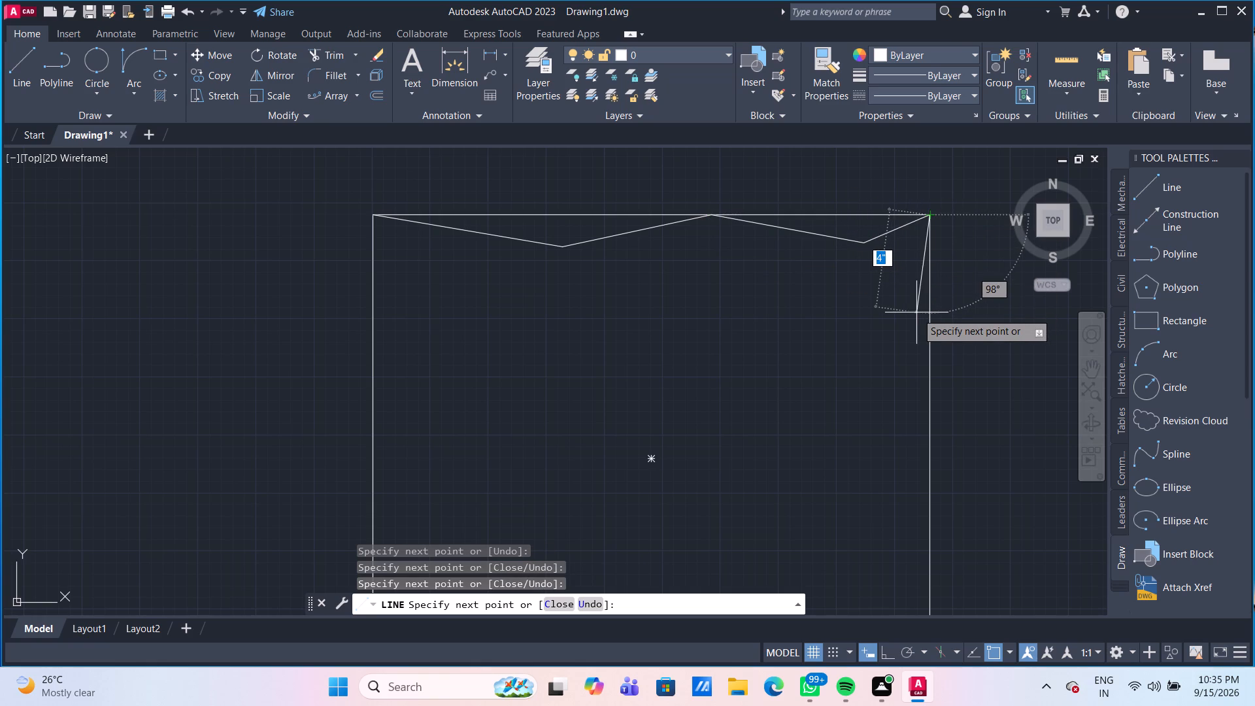
# Continue the line chain down the rectangle's right edge with two shallow inward Vs, ending at the lower-right corner.
pyautogui.click(918, 360)
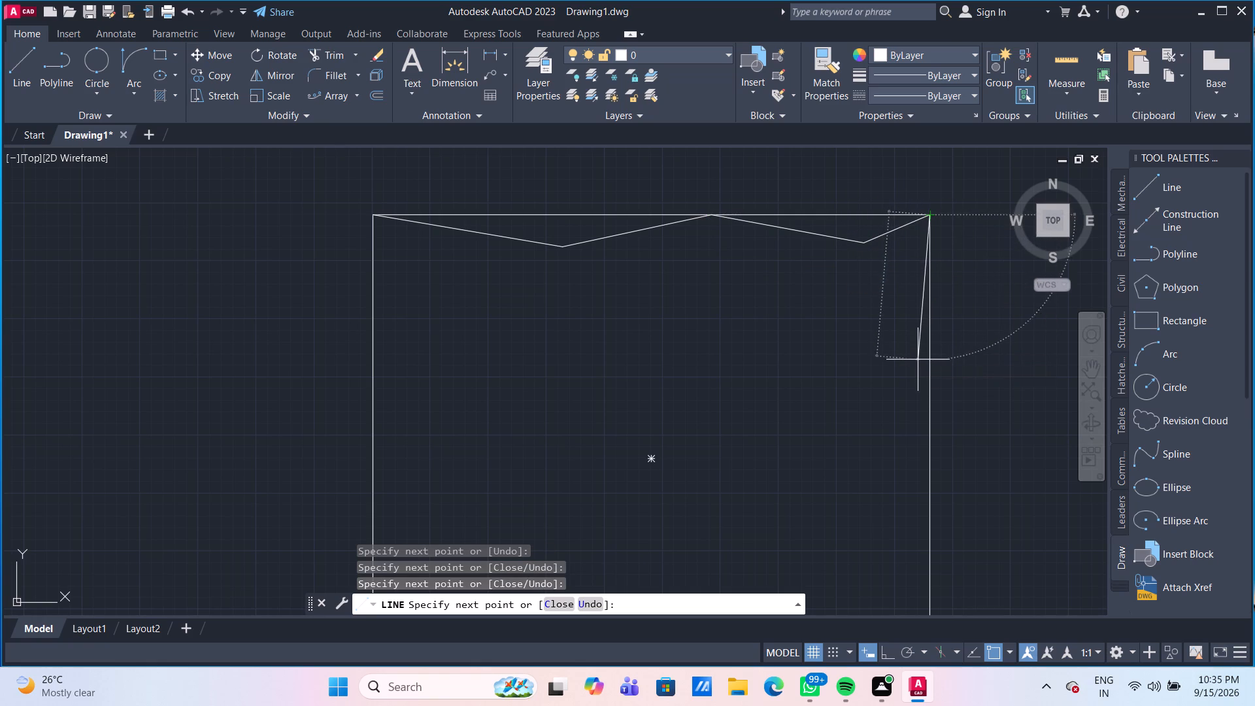
pyautogui.moveTo(916, 401); pyautogui.dragTo(805, 297, button='middle')
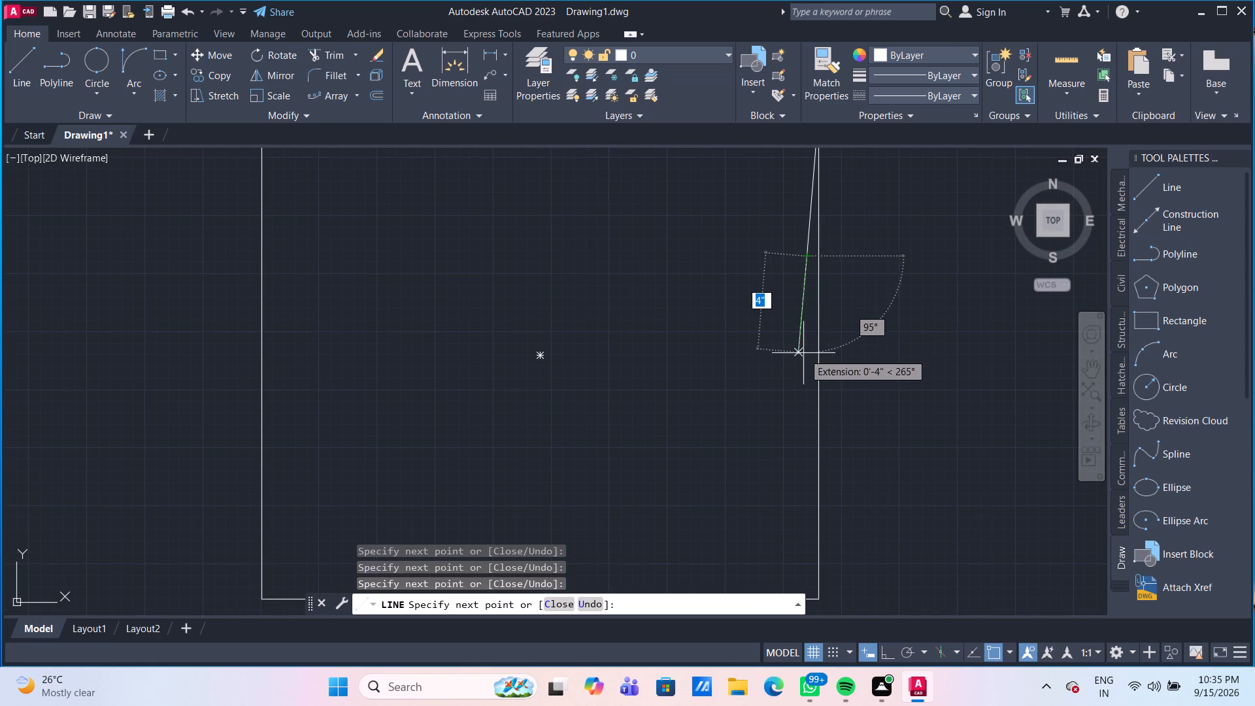
pyautogui.click(814, 361)
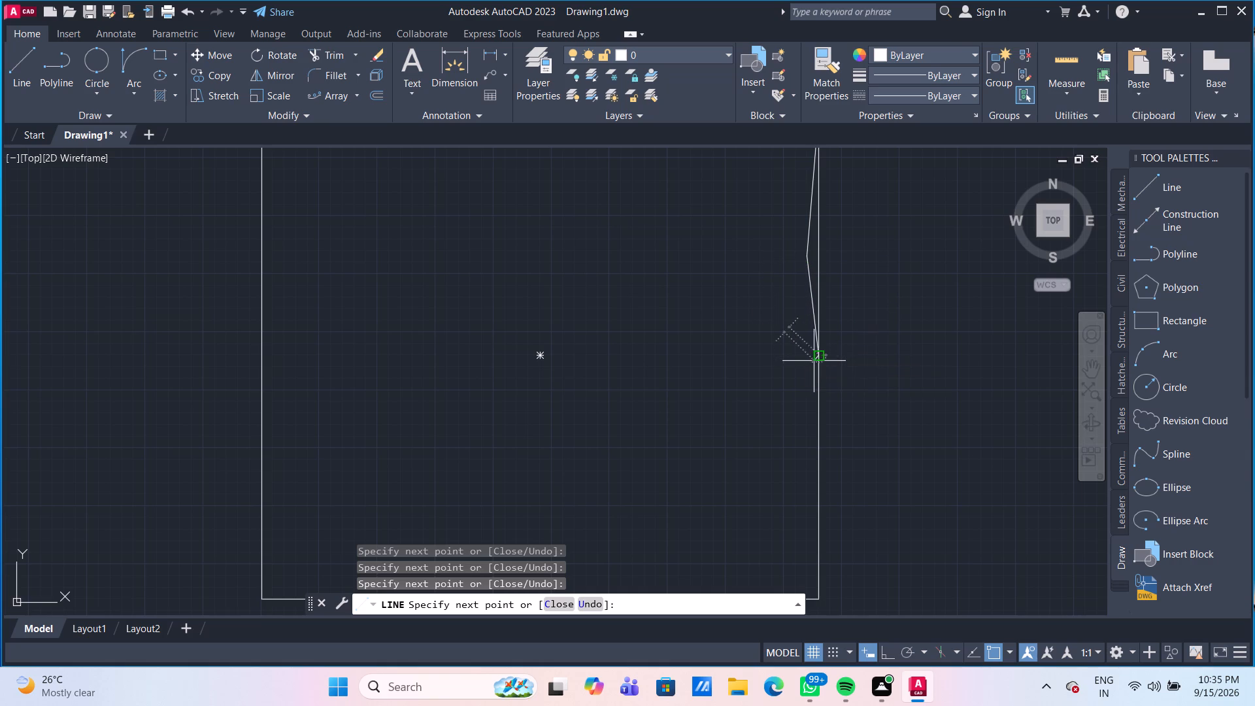
pyautogui.click(807, 476)
pyautogui.scroll(-1, 807, 477)
pyautogui.moveTo(807, 477); pyautogui.dragTo(748, 324, button='middle')
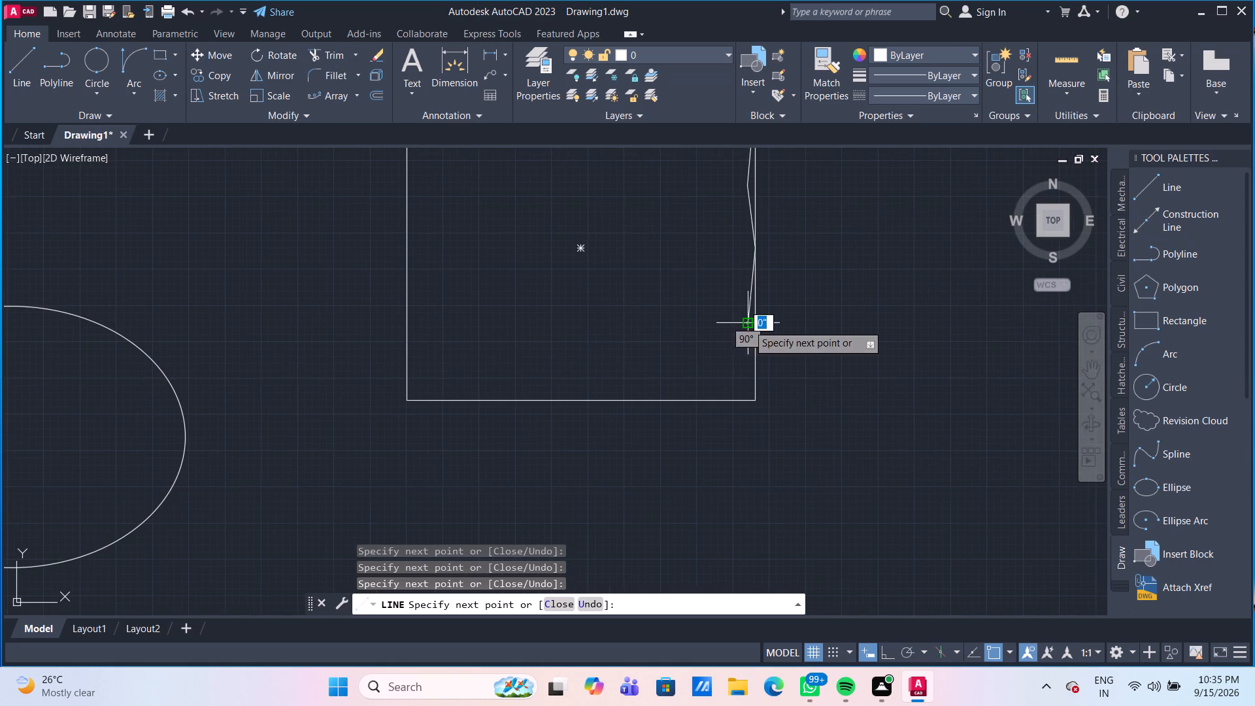
pyautogui.click(757, 405)
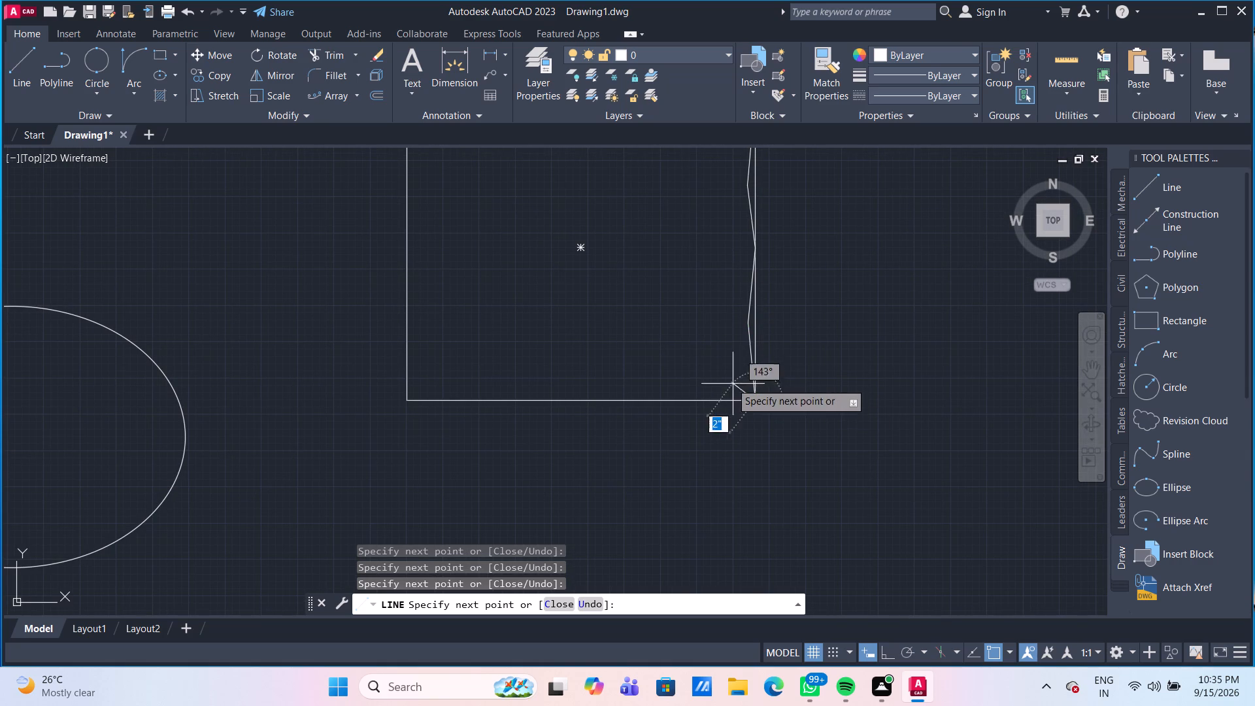
# Continue the line chain along the rectangle's lower edge with two shallow inward Vs, ending at the lower-left corner.
pyautogui.click(652, 390)
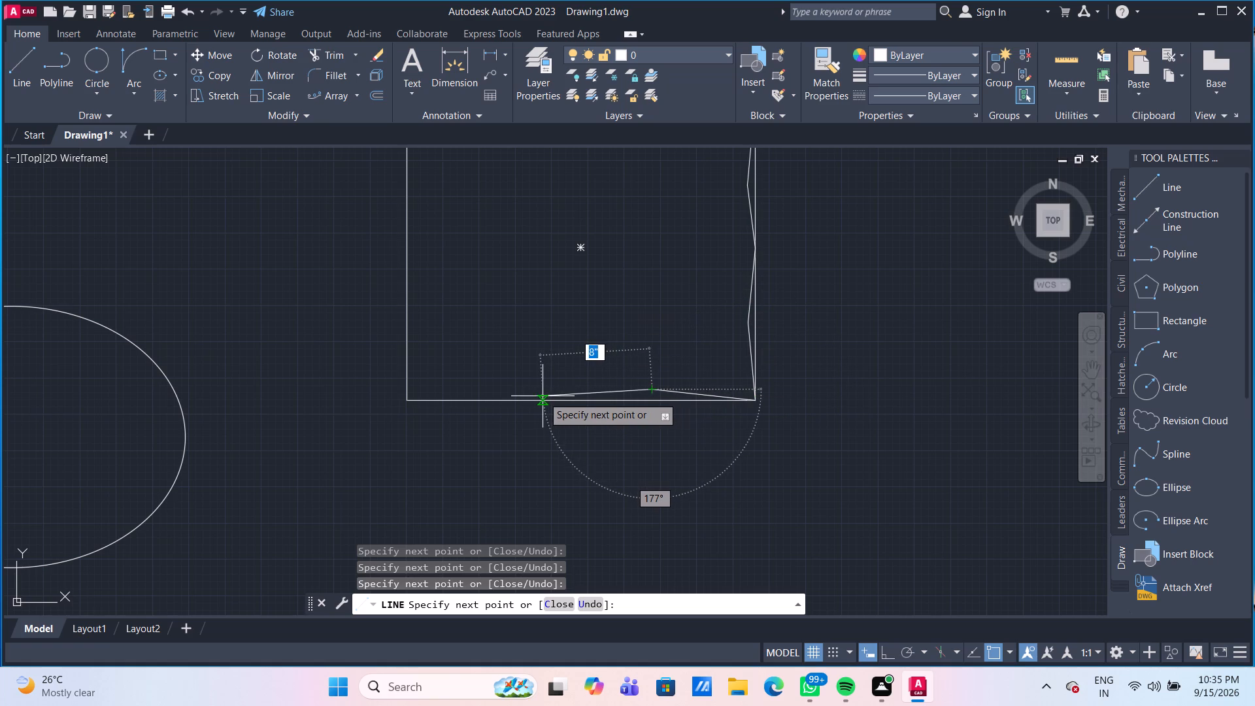
pyautogui.click(568, 401)
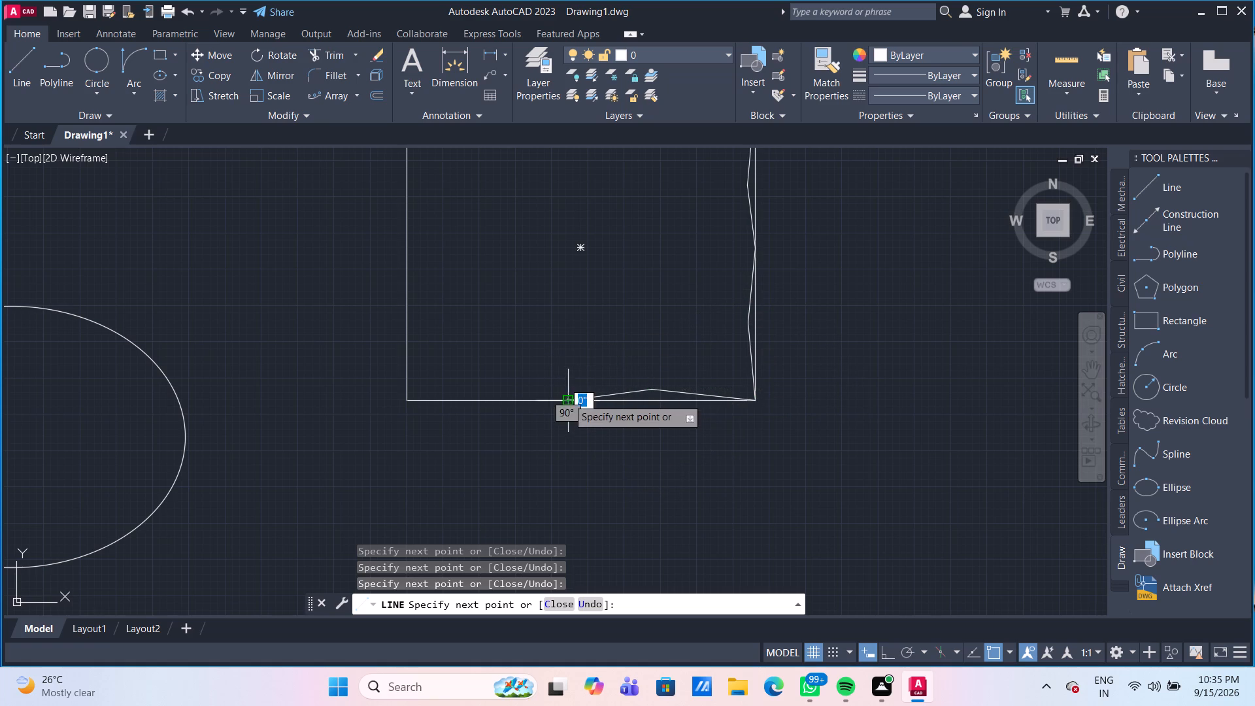
pyautogui.click(486, 388)
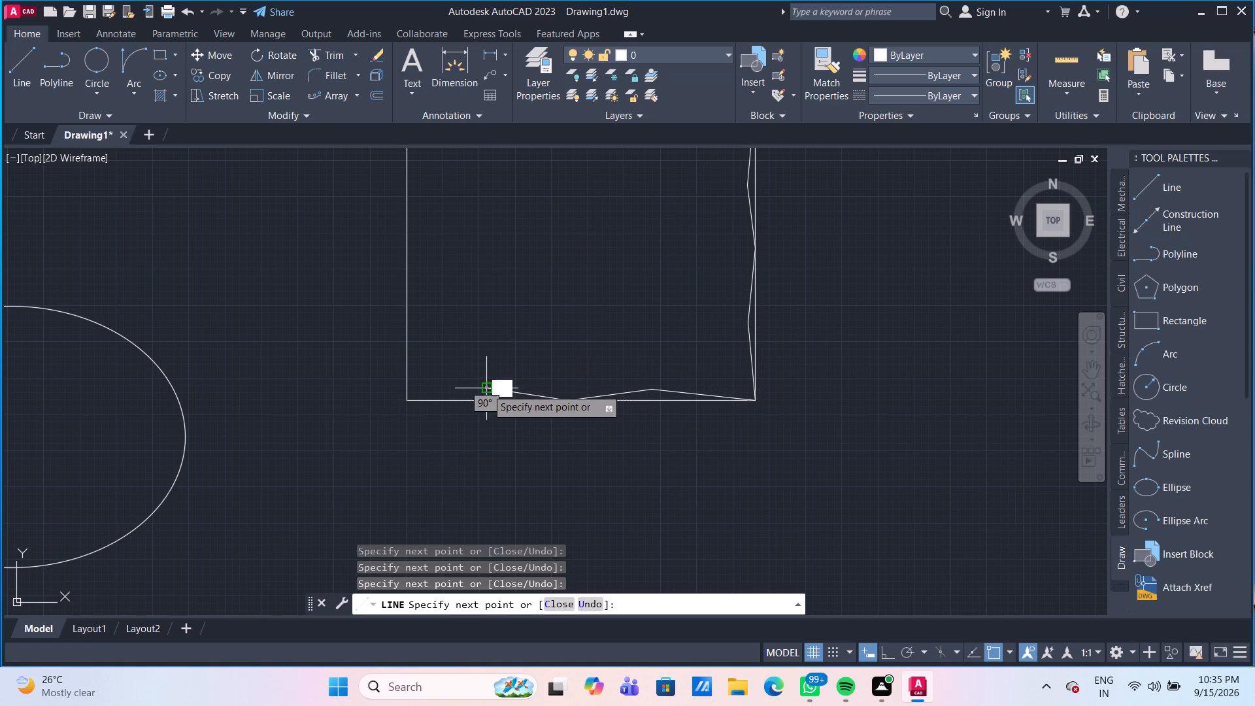
pyautogui.click(406, 398)
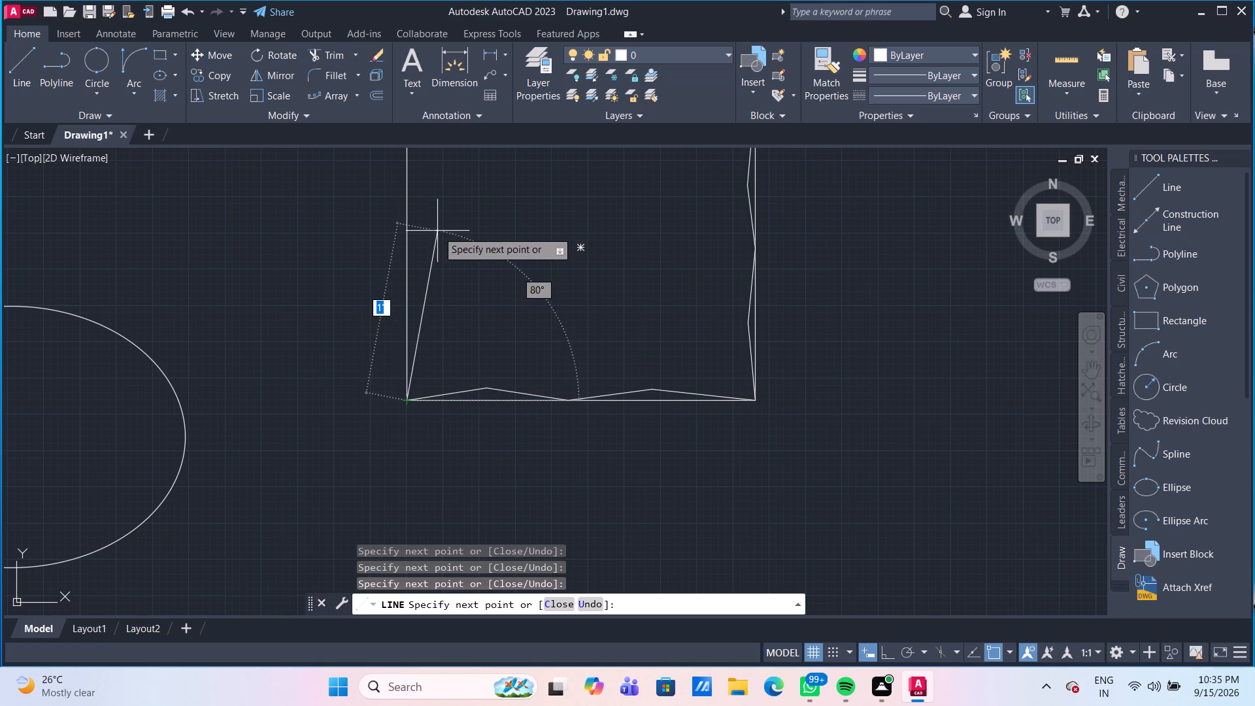
# Finish the line chain up the rectangle's left edge, bending inward at mid-height and ending at the upper-left corner.
pyautogui.scroll(-1, 437, 213)
pyautogui.moveTo(437, 213); pyautogui.dragTo(418, 314, button='middle')
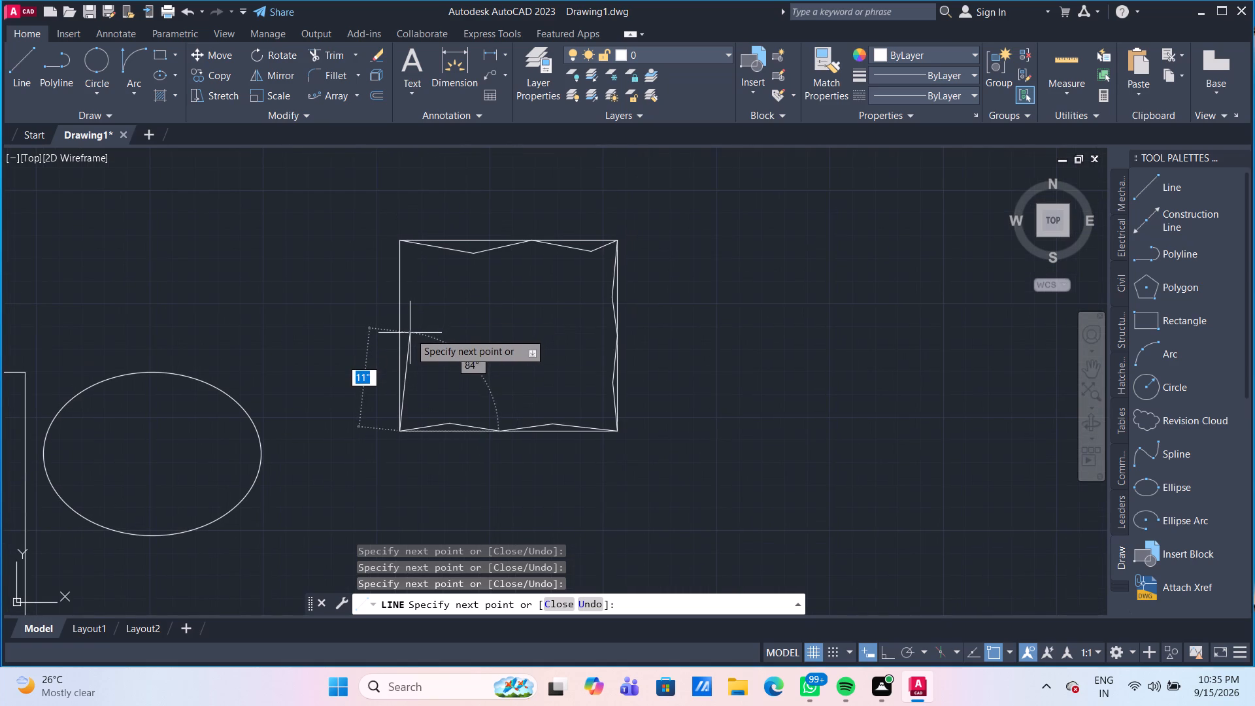
pyautogui.click(408, 335)
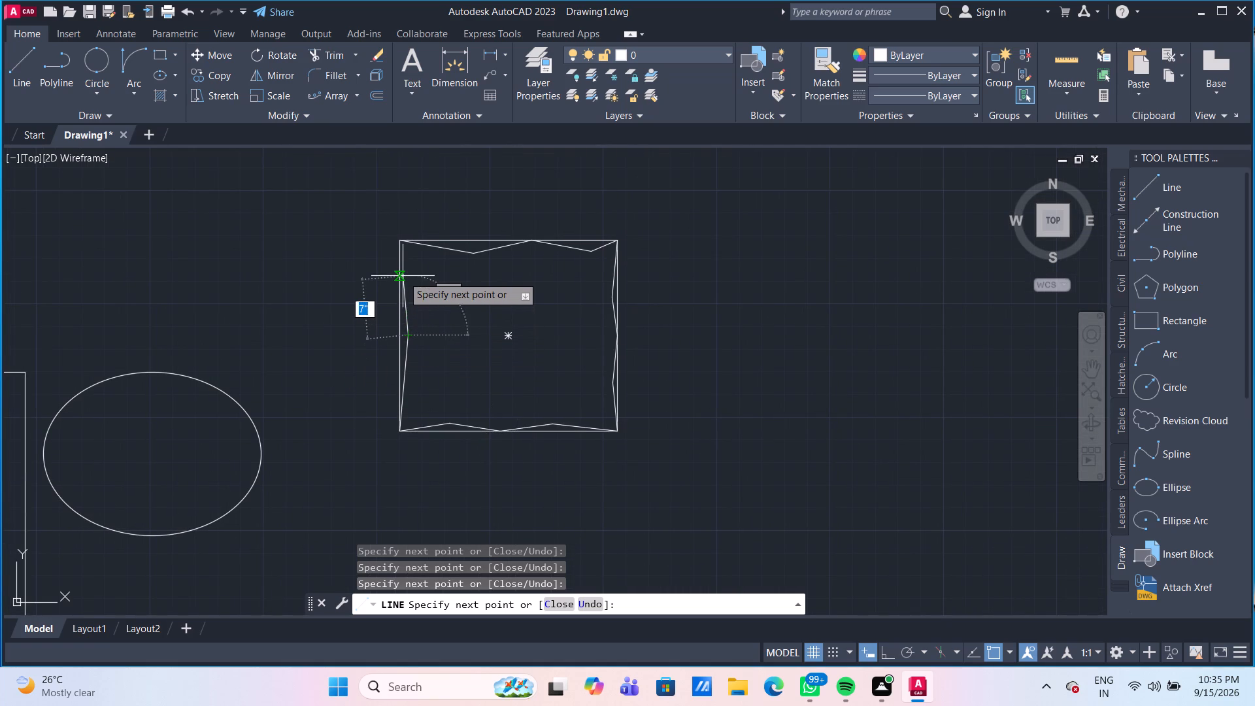
pyautogui.scroll(2, 412, 292)
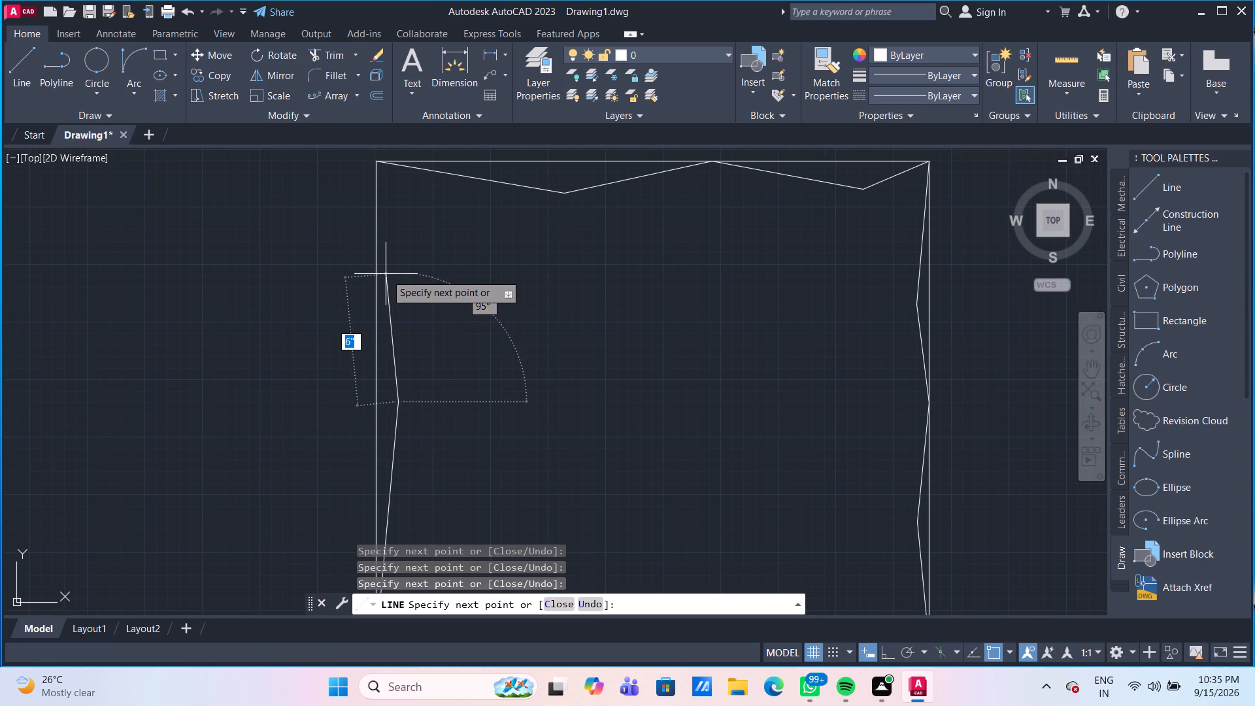
pyautogui.click(386, 274)
pyautogui.click(379, 161)
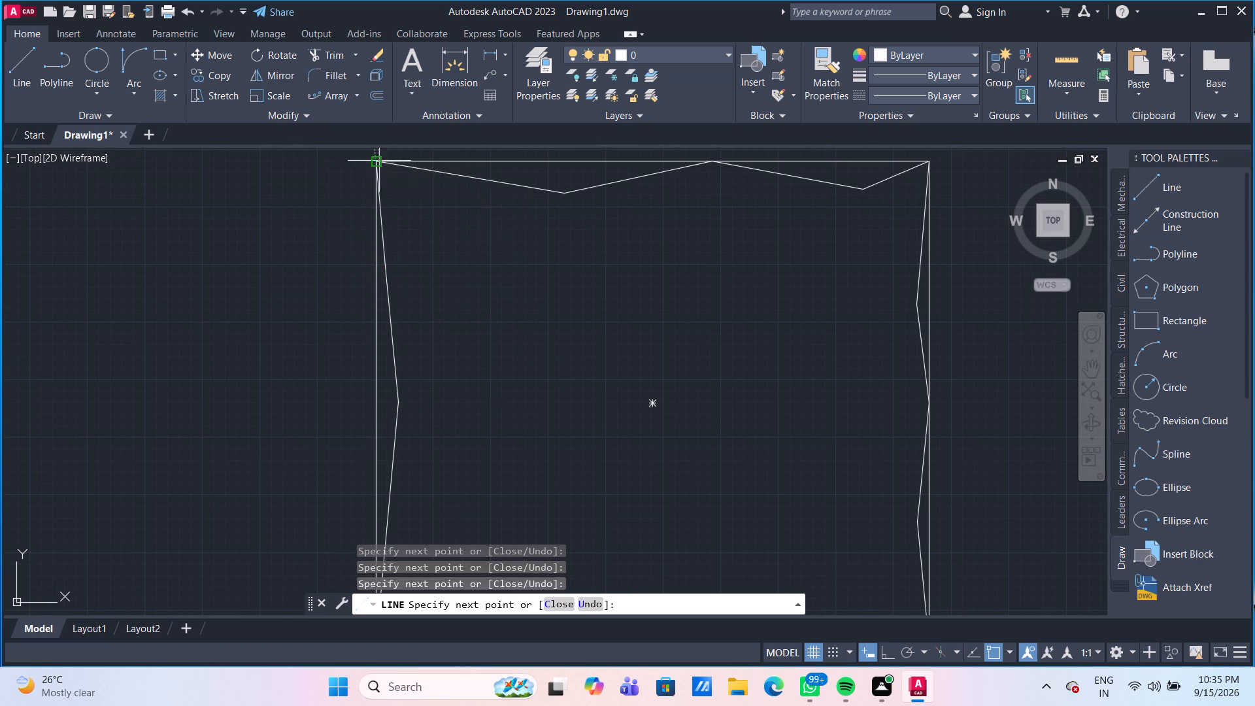
pyautogui.scroll(-1, 488, 300)
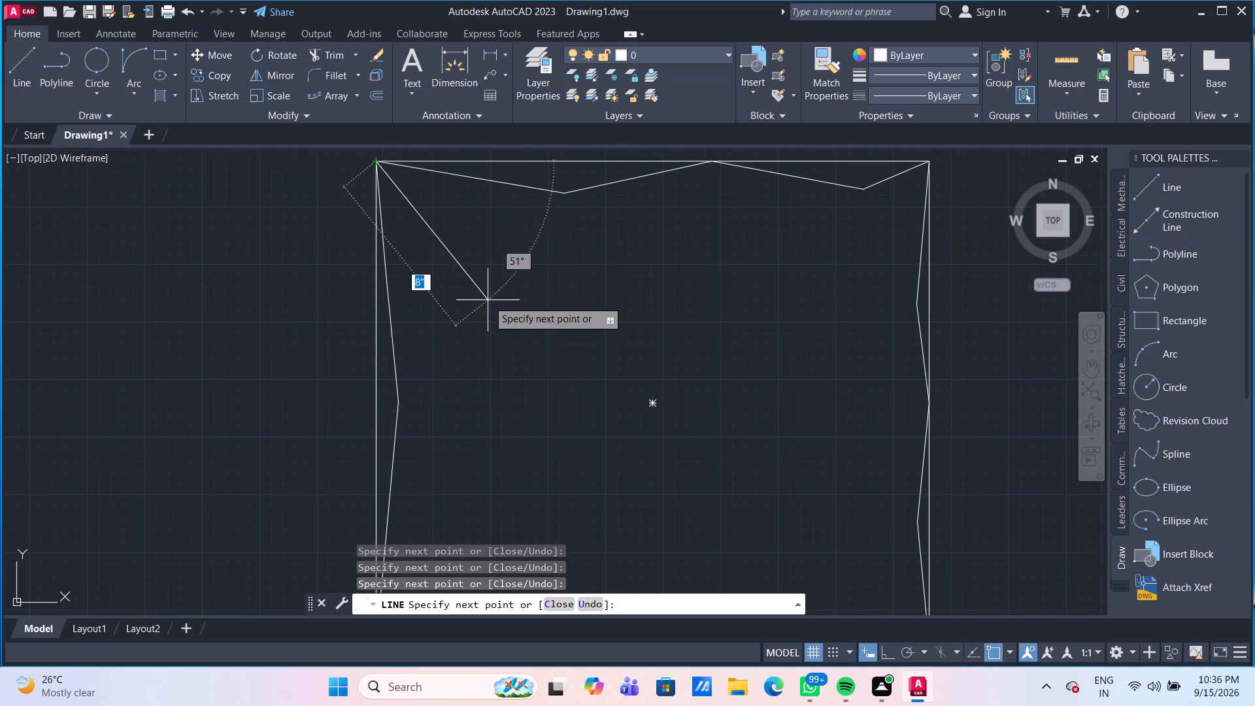
pyautogui.scroll(-1, 488, 300)
pyautogui.press('Escape')
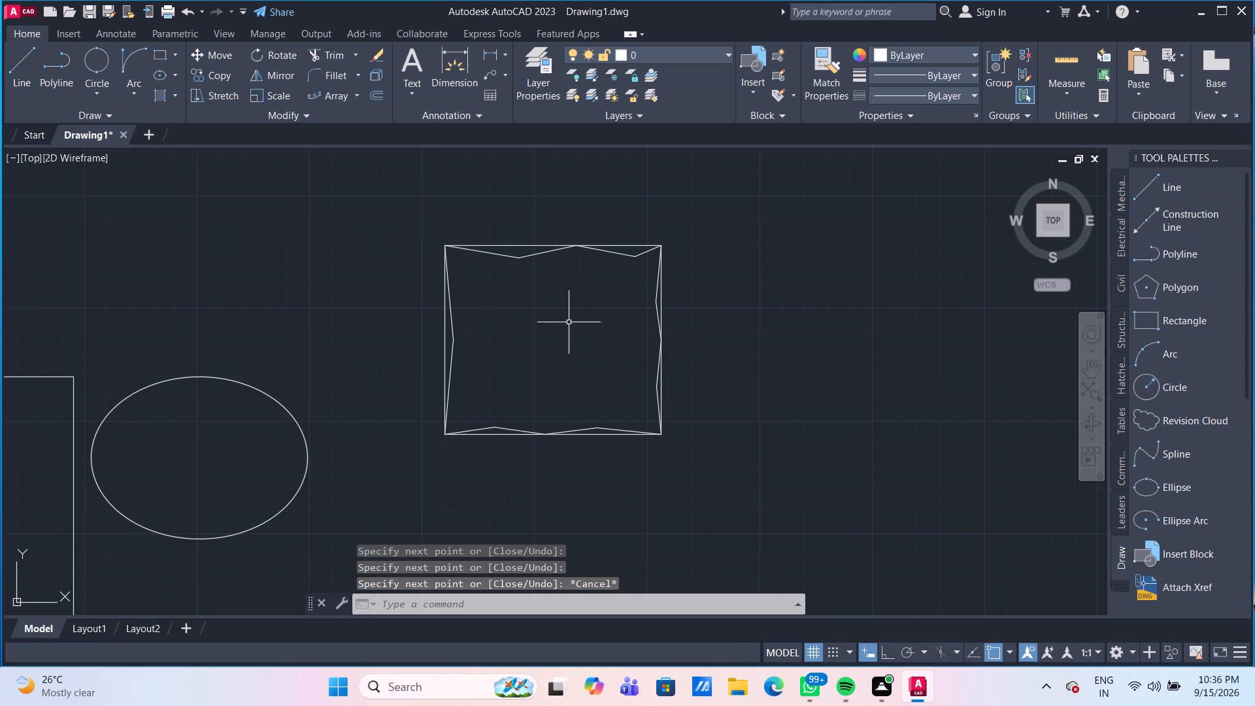
# Erase the original 1'9" by 2' rectangle, leaving only the zigzag line outline.
pyautogui.click(444, 343)
pyautogui.press('Delete')
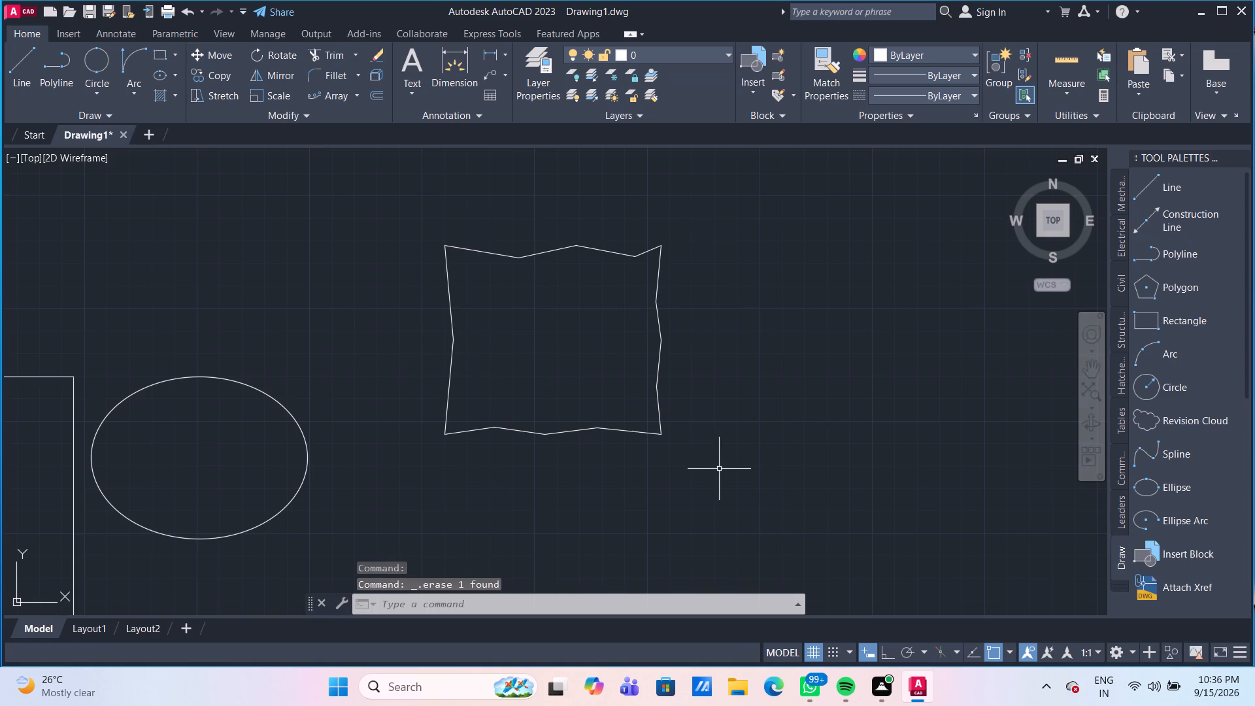
# Stretch the shared endpoint of the left edge's two upper segments outward, so they meet nearly in line with the upper-left corner.
pyautogui.click(451, 307)
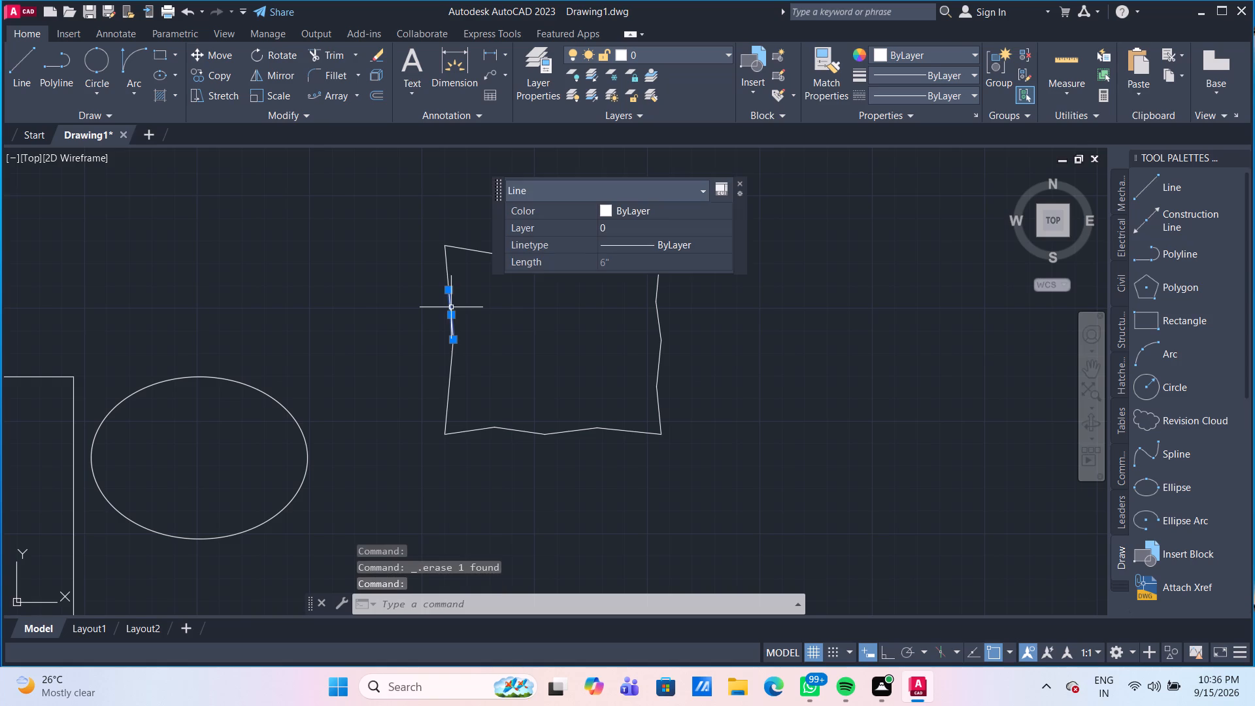
pyautogui.click(448, 293)
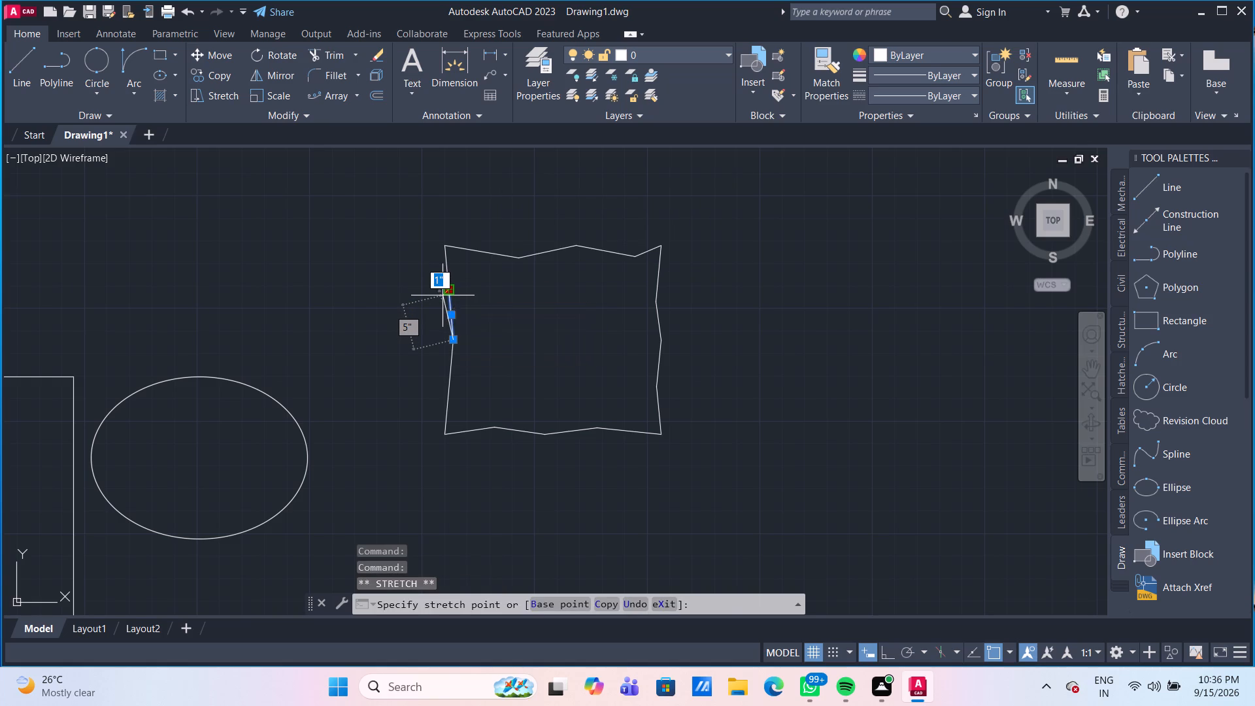
pyautogui.scroll(3, 443, 295)
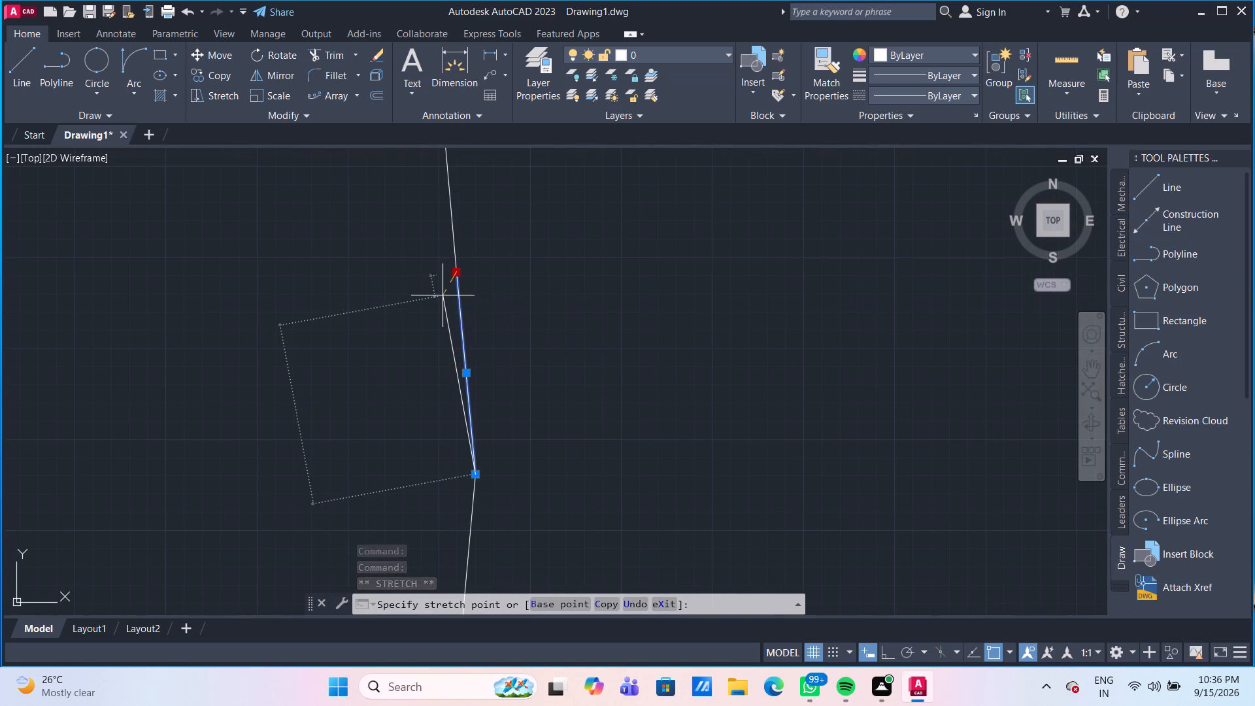
pyautogui.click(443, 295)
pyautogui.scroll(-1, 476, 282)
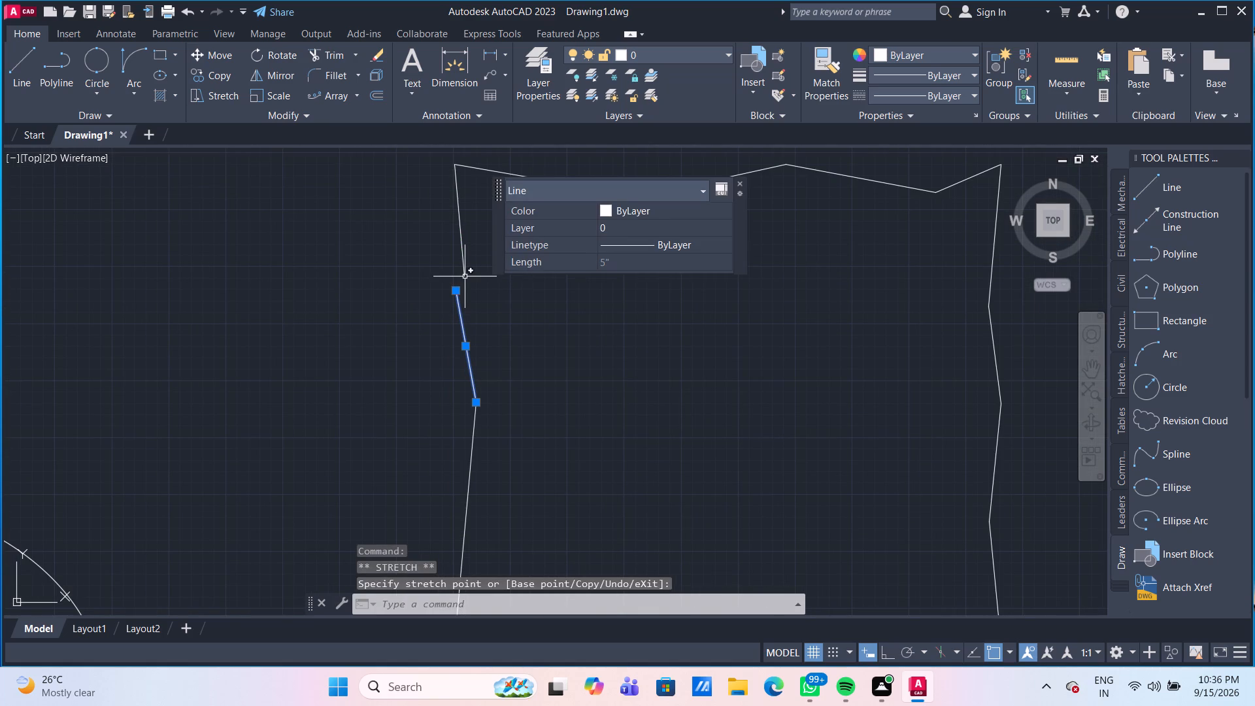
pyautogui.click(462, 270)
pyautogui.click(463, 273)
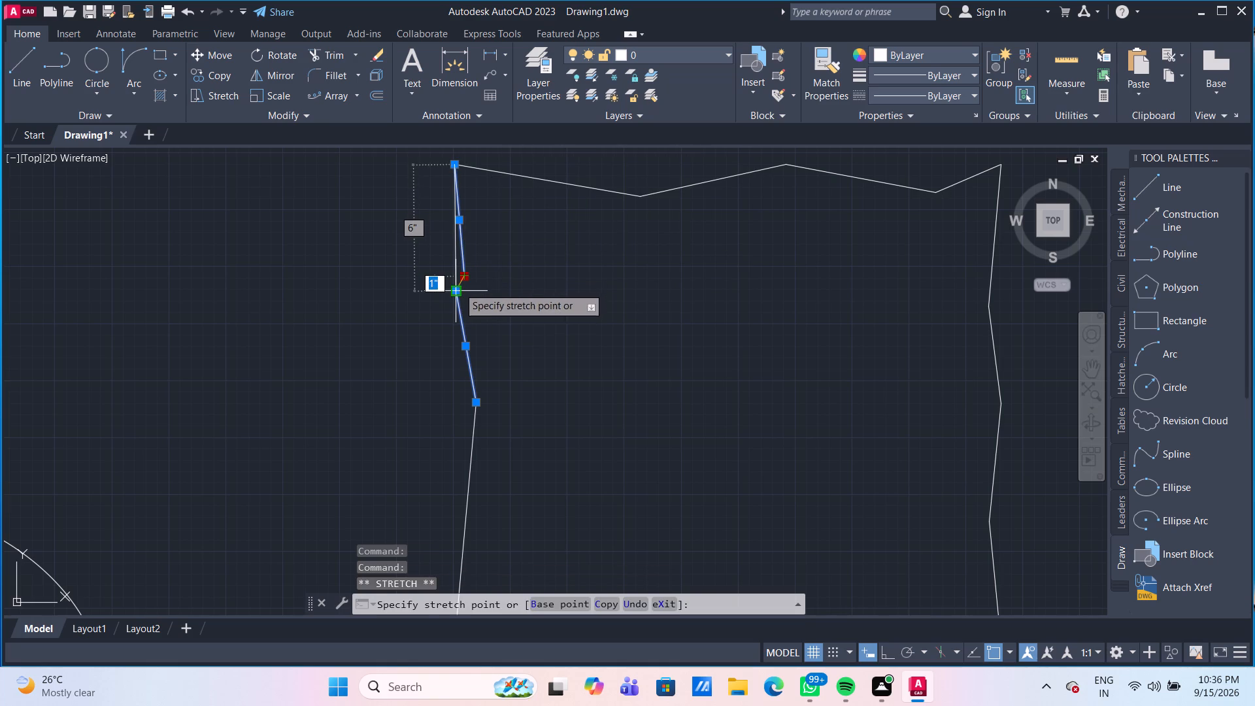
pyautogui.click(456, 292)
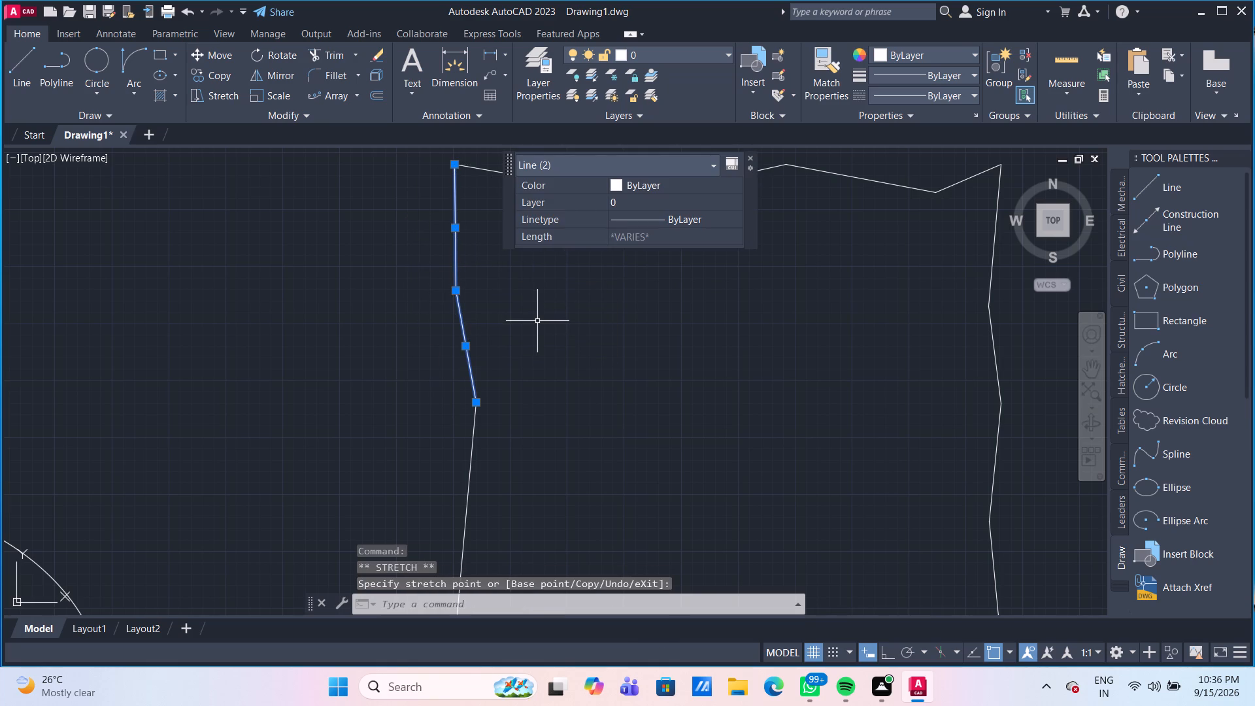
pyautogui.press('Escape')
# Stretch the vertex of the upper edge's left V slightly upward on both lines, making the V shallower.
pyautogui.scroll(-2, 538, 320)
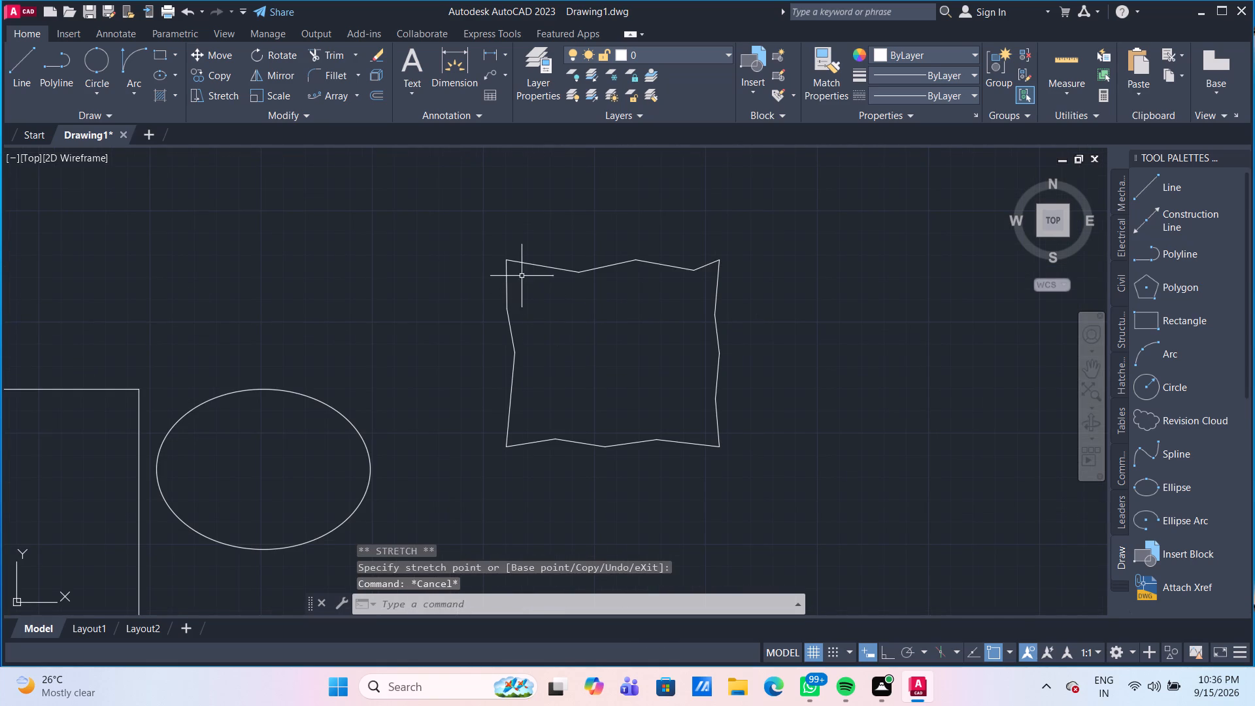
pyautogui.scroll(-1, 563, 301)
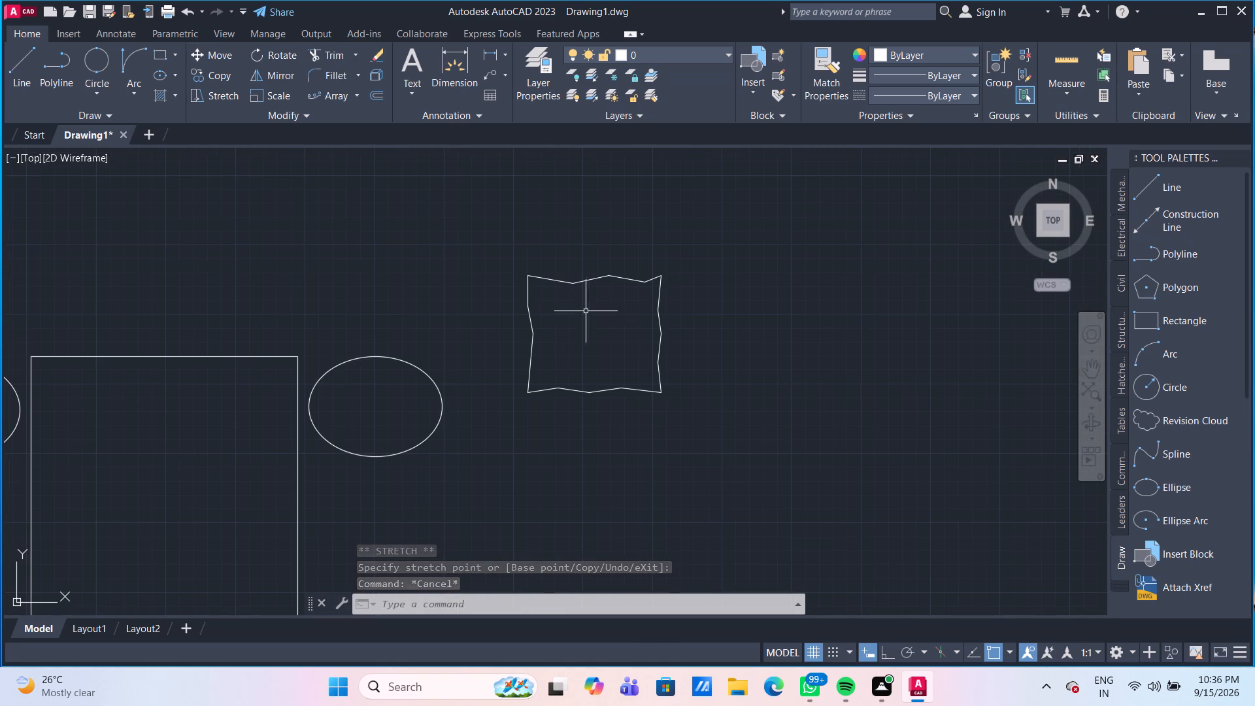
pyautogui.moveTo(578, 309); pyautogui.dragTo(532, 289, button='middle')
pyautogui.scroll(2, 526, 266)
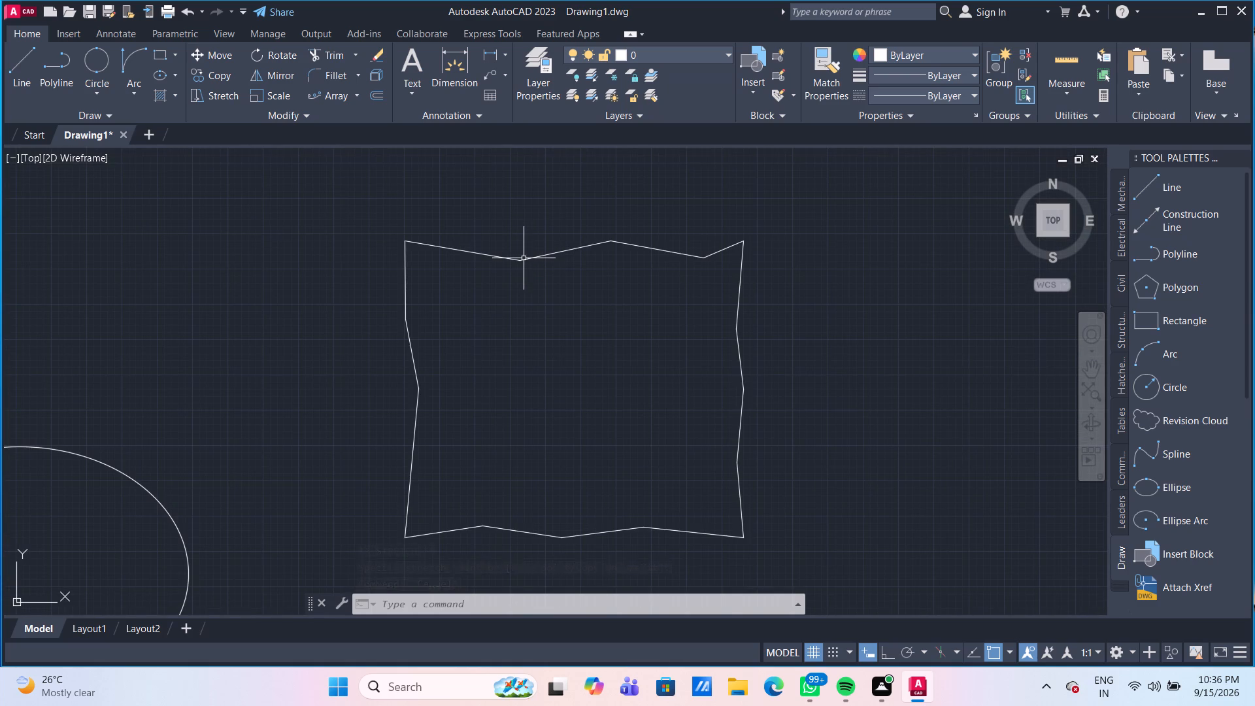
pyautogui.click(524, 259)
pyautogui.click(520, 261)
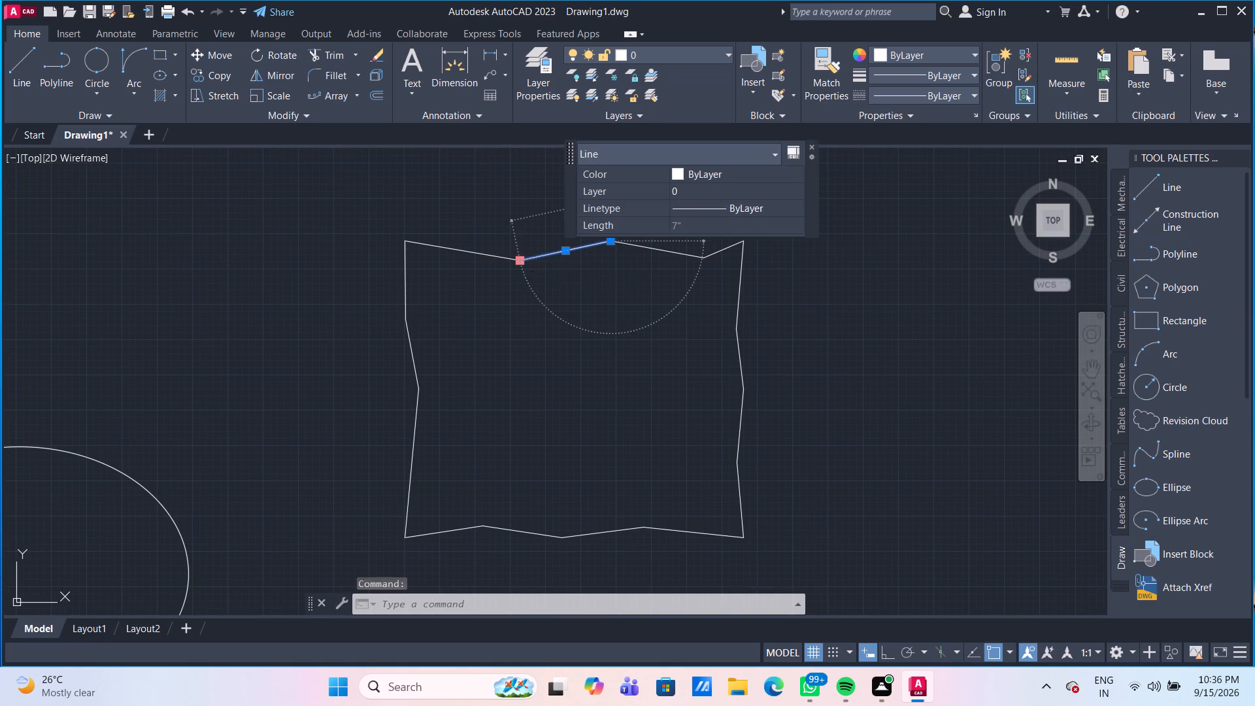
pyautogui.click(518, 254)
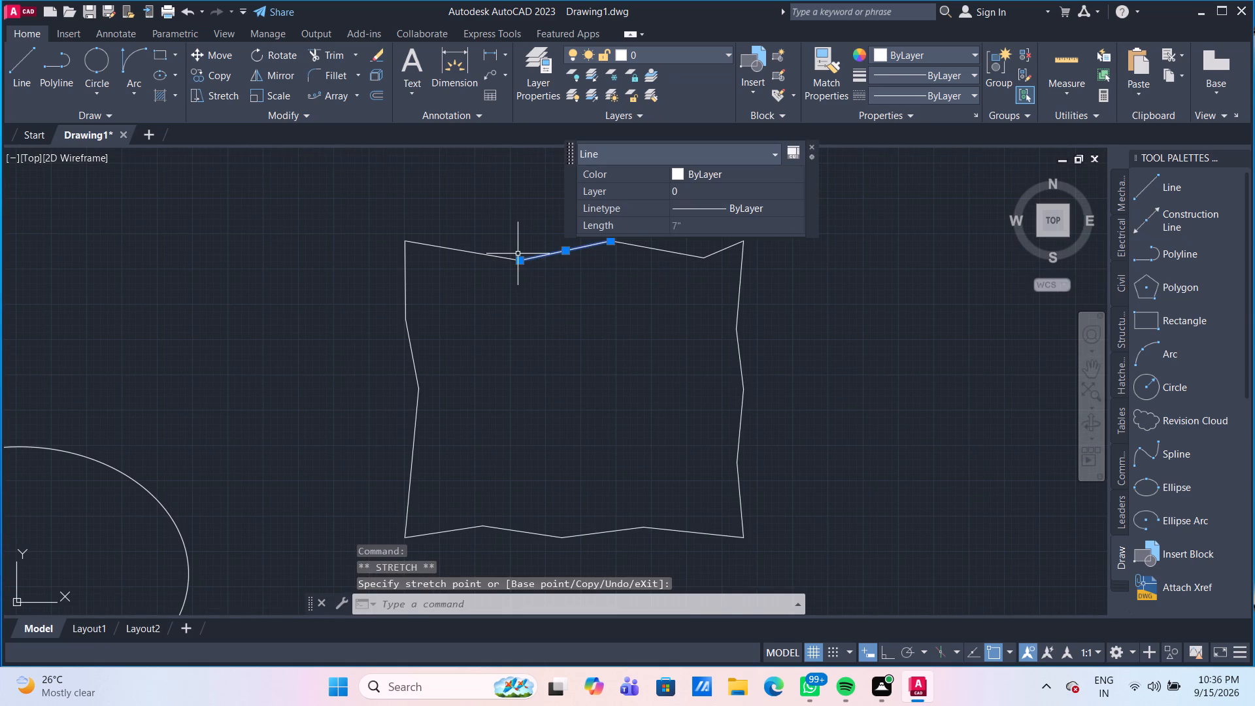
pyautogui.scroll(3, 520, 259)
pyautogui.click(520, 259)
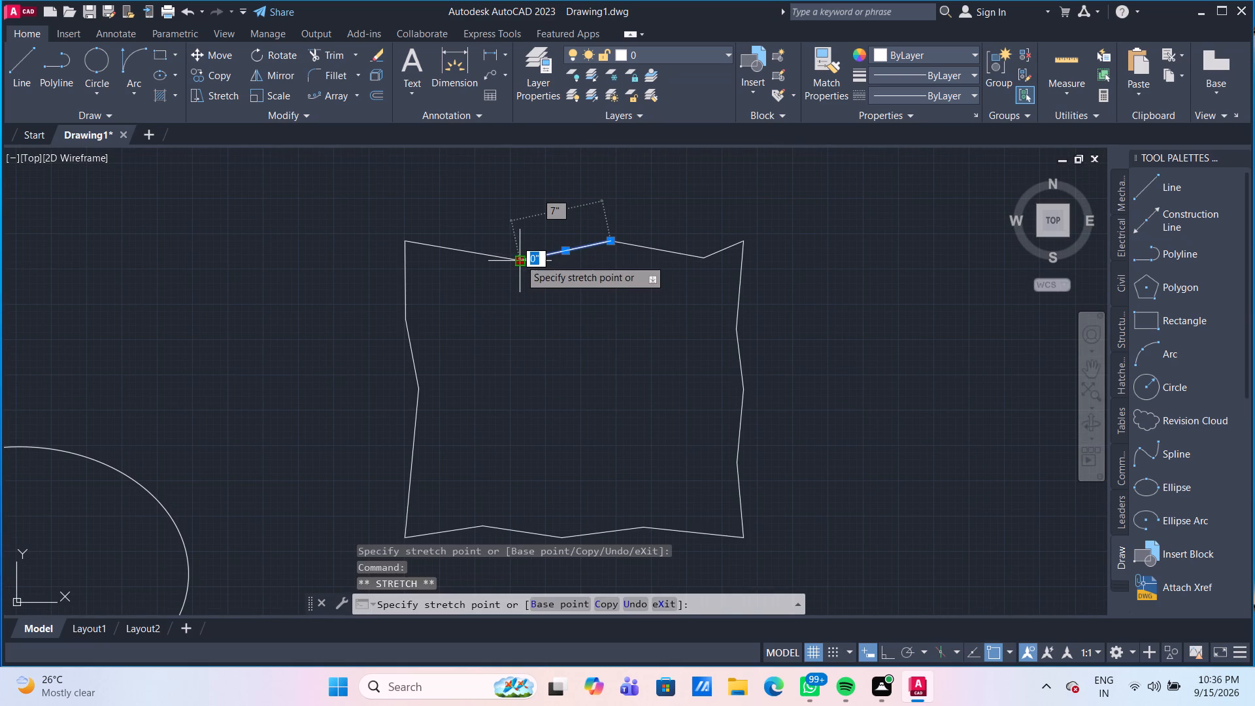
pyautogui.scroll(2, 519, 251)
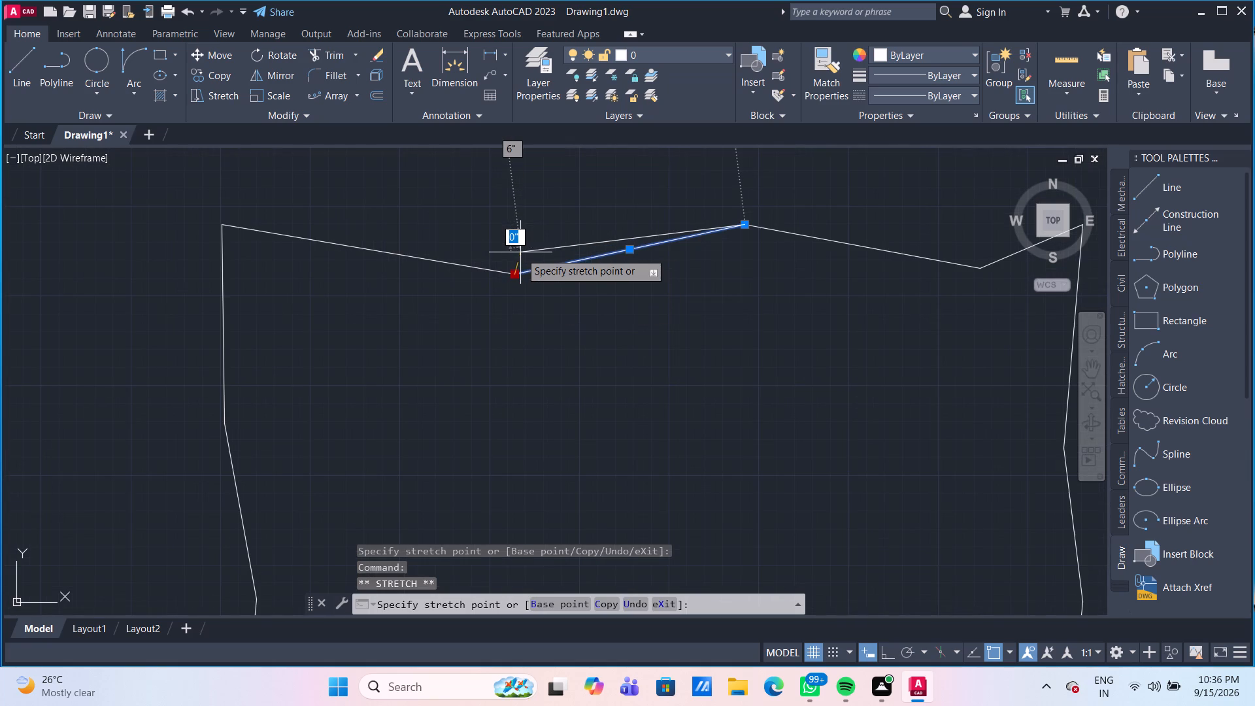
pyautogui.click(520, 252)
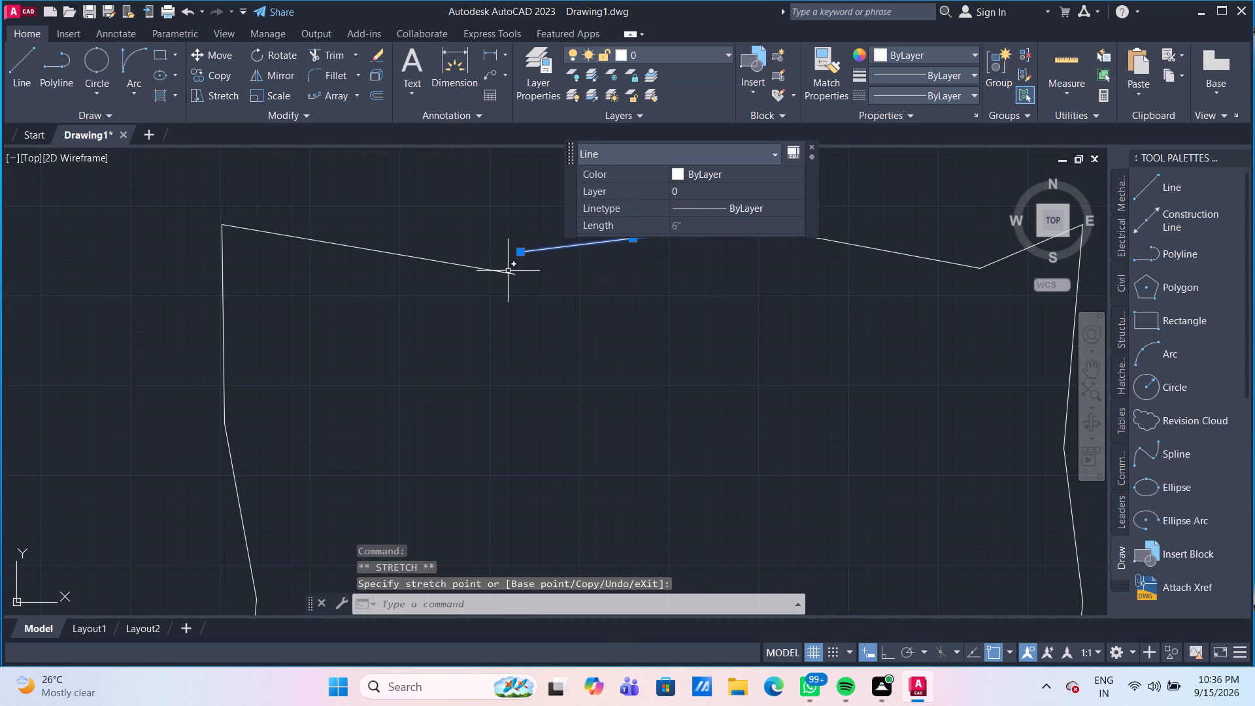
pyautogui.click(507, 273)
pyautogui.click(514, 278)
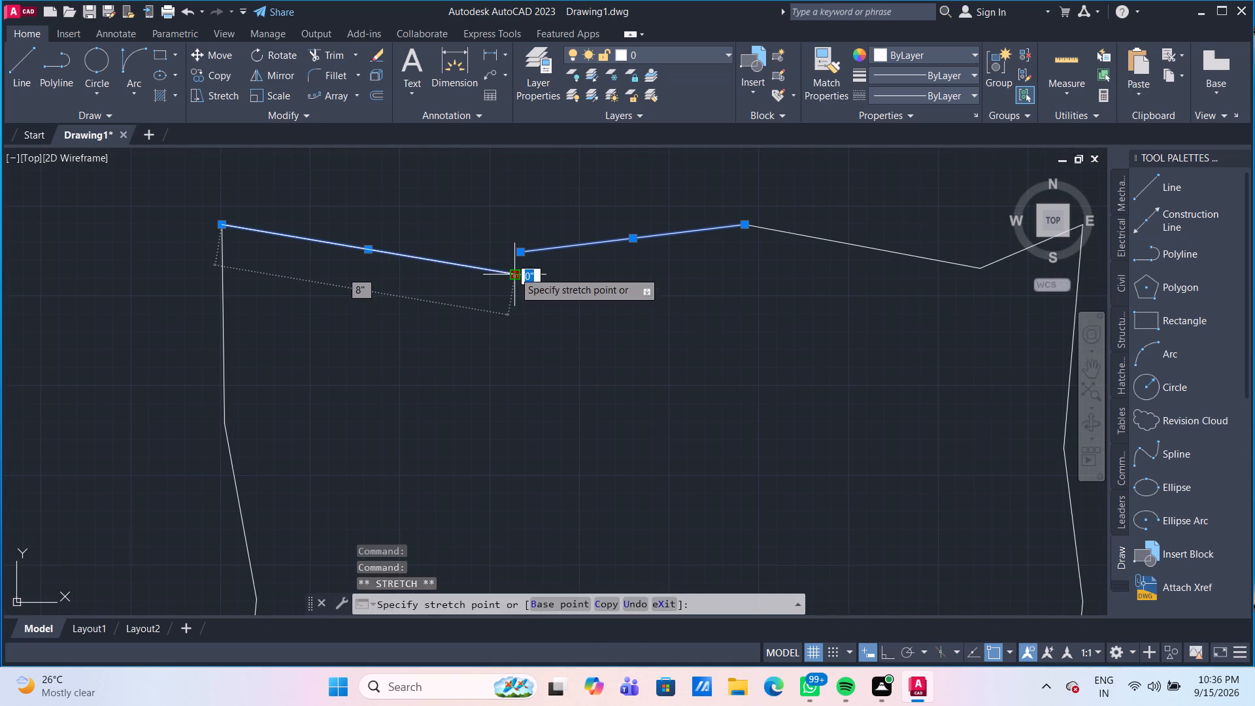
pyautogui.click(519, 255)
pyautogui.press('Escape')
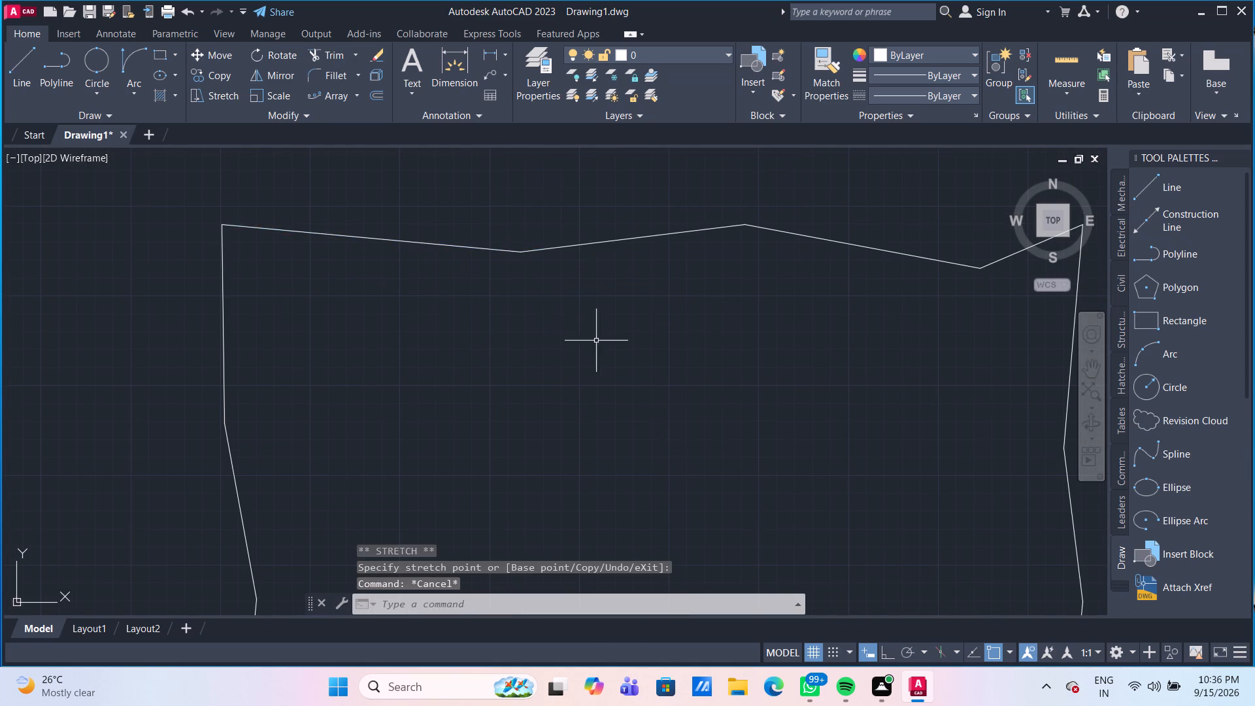
# Stretch the vertex of the upper edge's right V slightly upward on both lines, making the V shallower.
pyautogui.scroll(-2, 596, 341)
pyautogui.scroll(-2, 699, 345)
pyautogui.scroll(2, 714, 339)
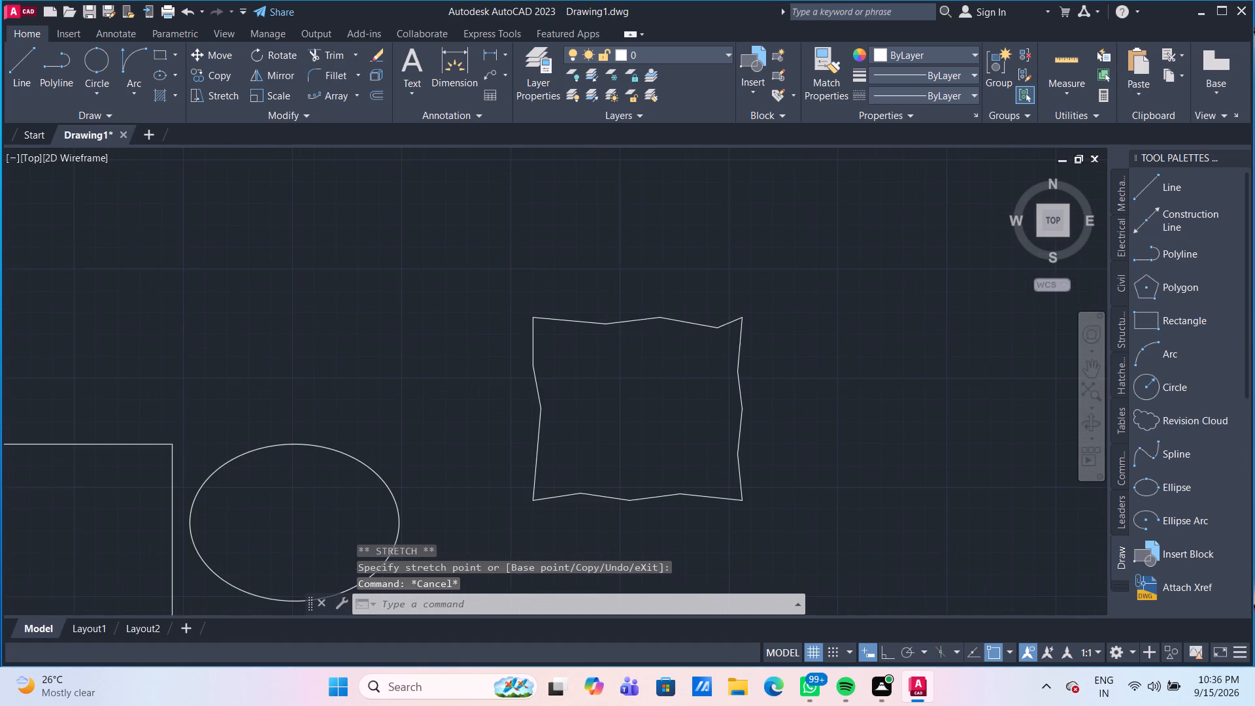
pyautogui.click(725, 318)
pyautogui.click(717, 321)
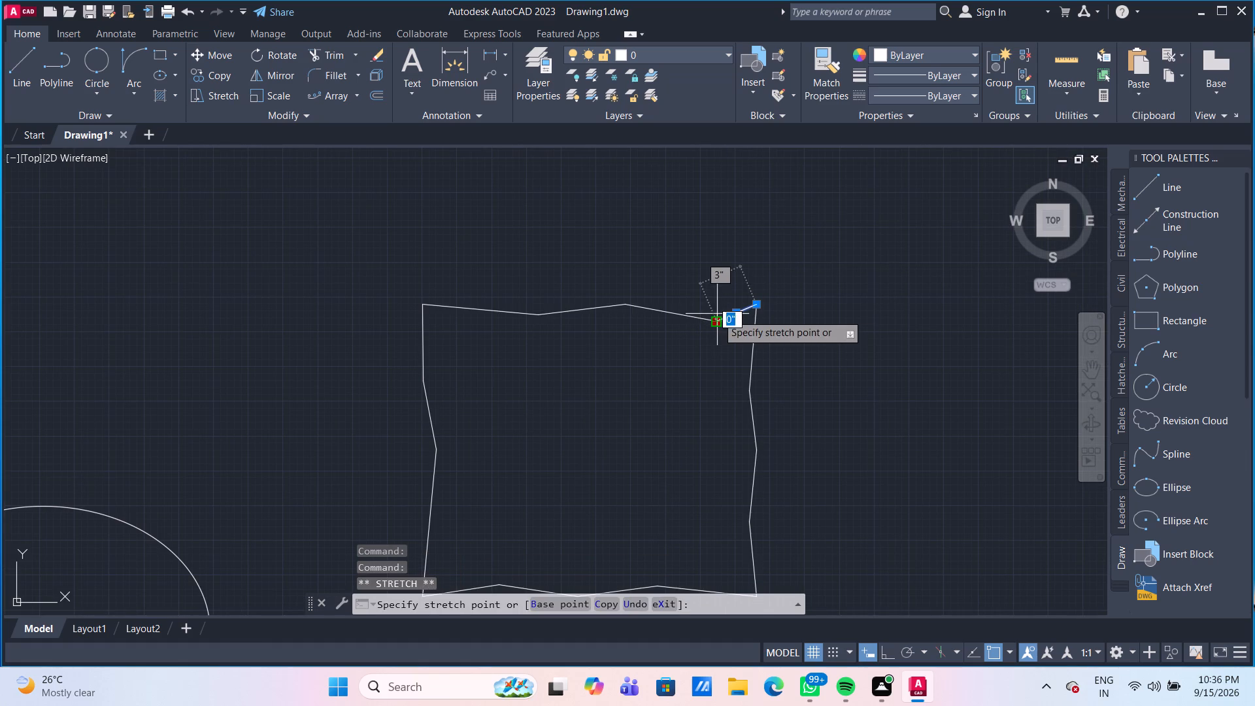
pyautogui.click(717, 314)
pyautogui.scroll(2, 716, 315)
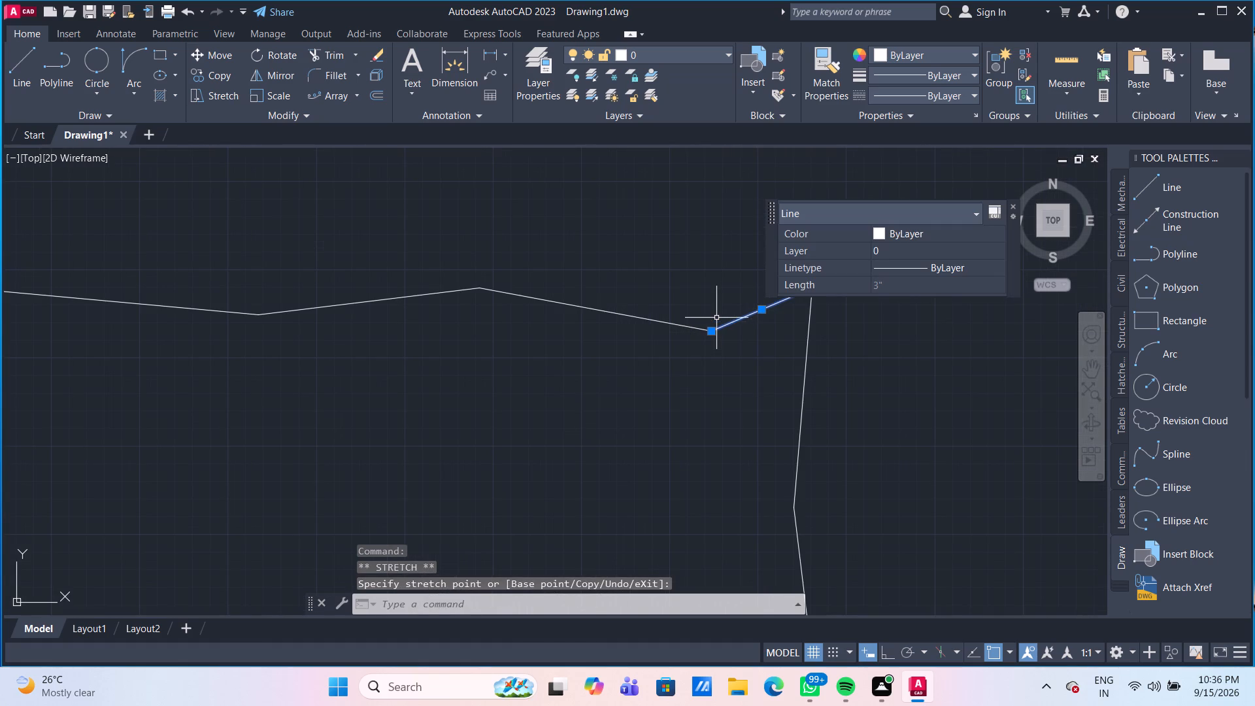
pyautogui.click(713, 330)
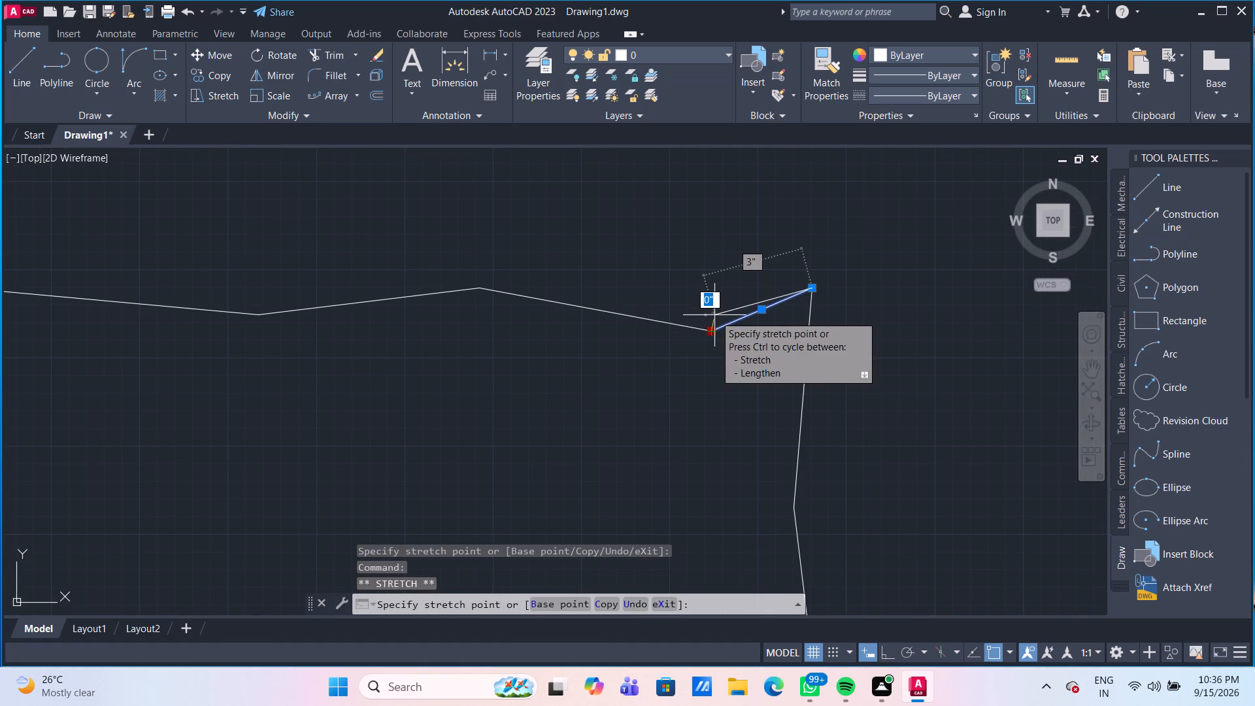
pyautogui.click(714, 315)
pyautogui.click(704, 331)
pyautogui.click(708, 331)
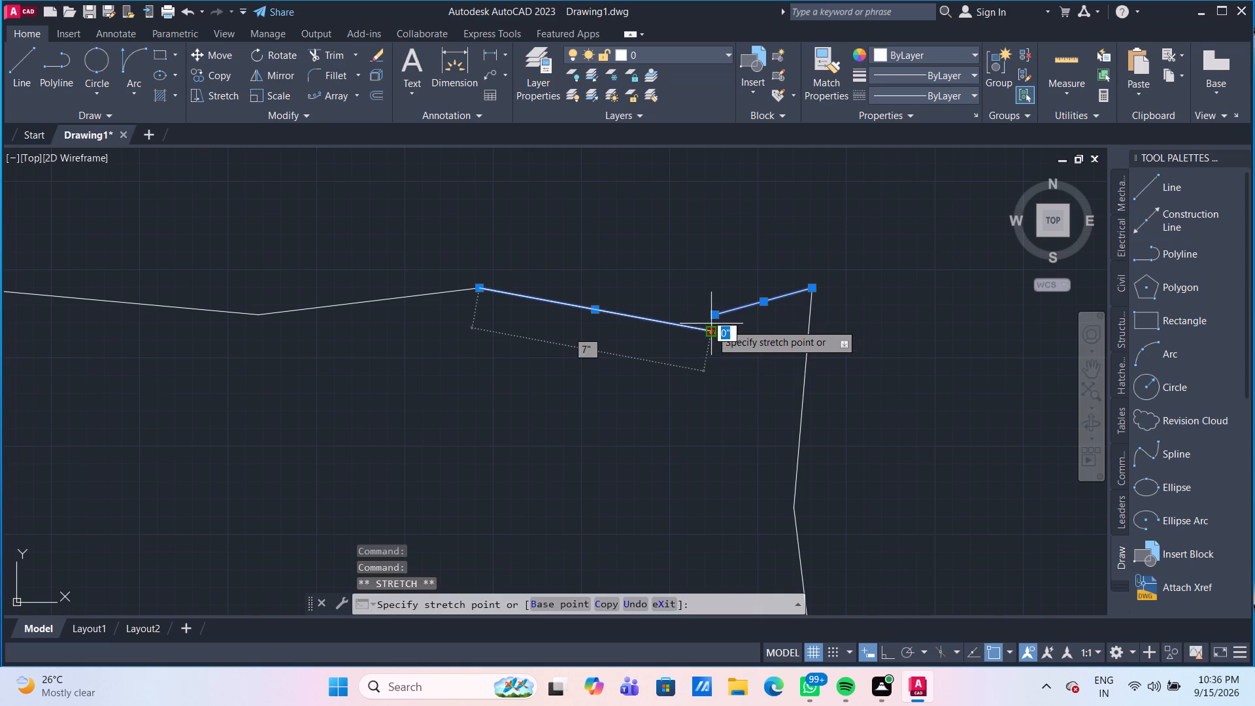
pyautogui.click(714, 318)
pyautogui.scroll(-3, 718, 425)
pyautogui.moveTo(699, 437); pyautogui.dragTo(671, 403, button='middle')
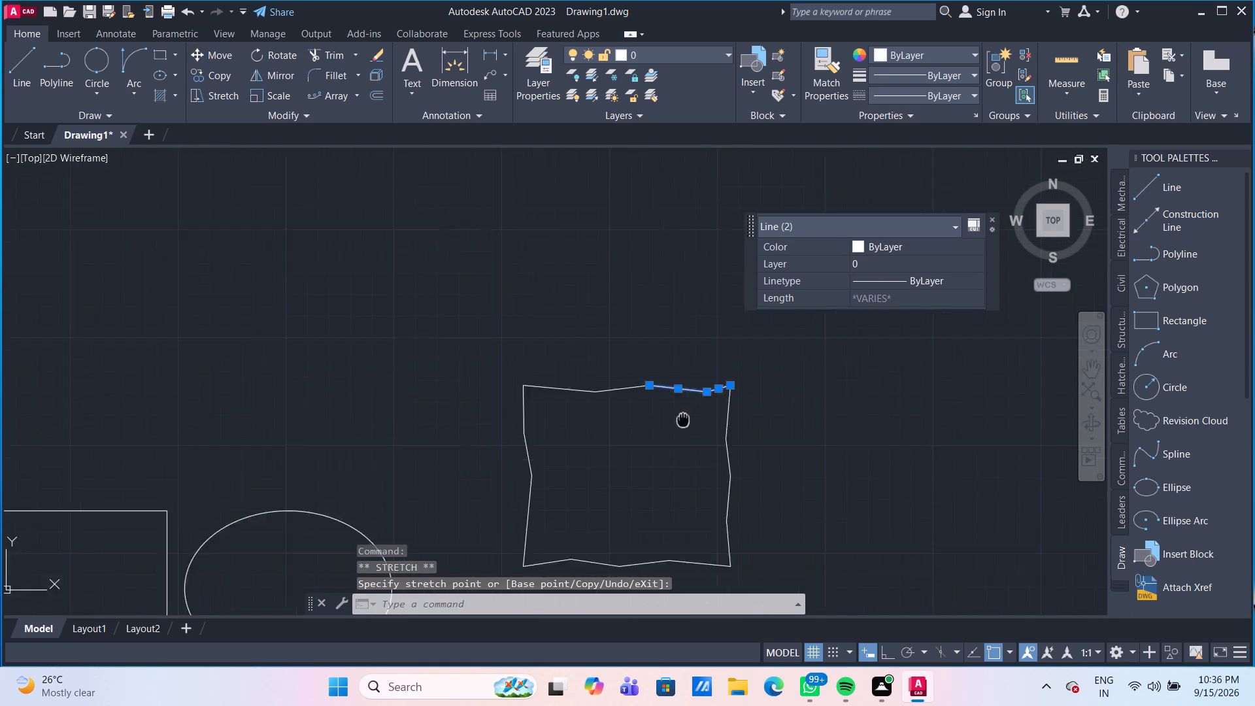
pyautogui.moveTo(671, 403); pyautogui.dragTo(603, 348, button='middle')
pyautogui.press('Escape')
# Copy the whole zigzag outline horizontally with Ortho on, placing the duplicate directly beside the original with a small gap.
pyautogui.scroll(-2, 601, 438)
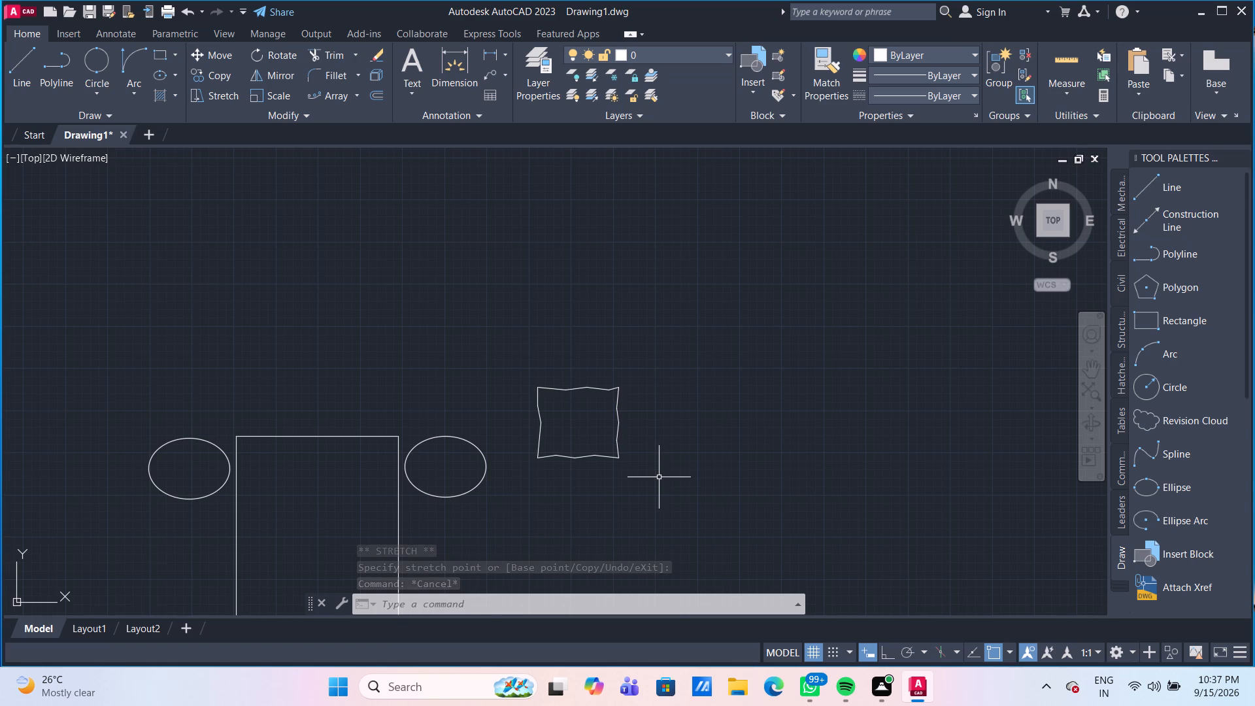
pyautogui.click(659, 477)
pyautogui.click(526, 342)
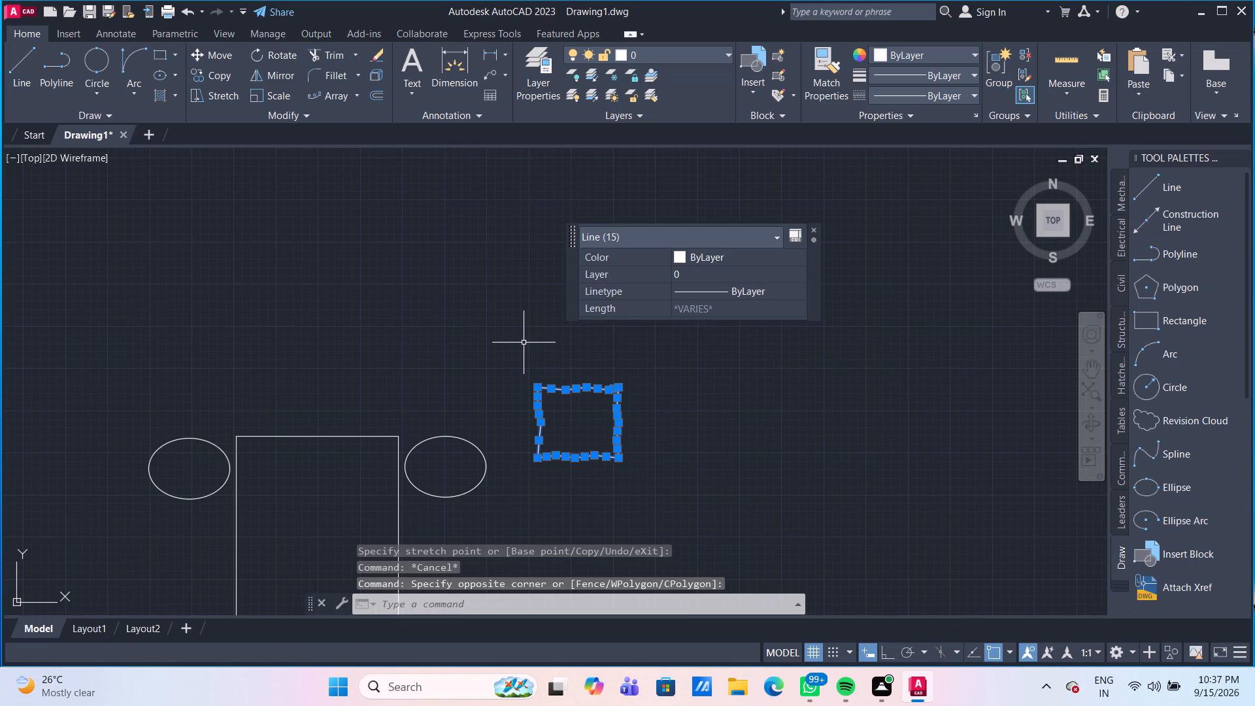
pyautogui.write('CO')
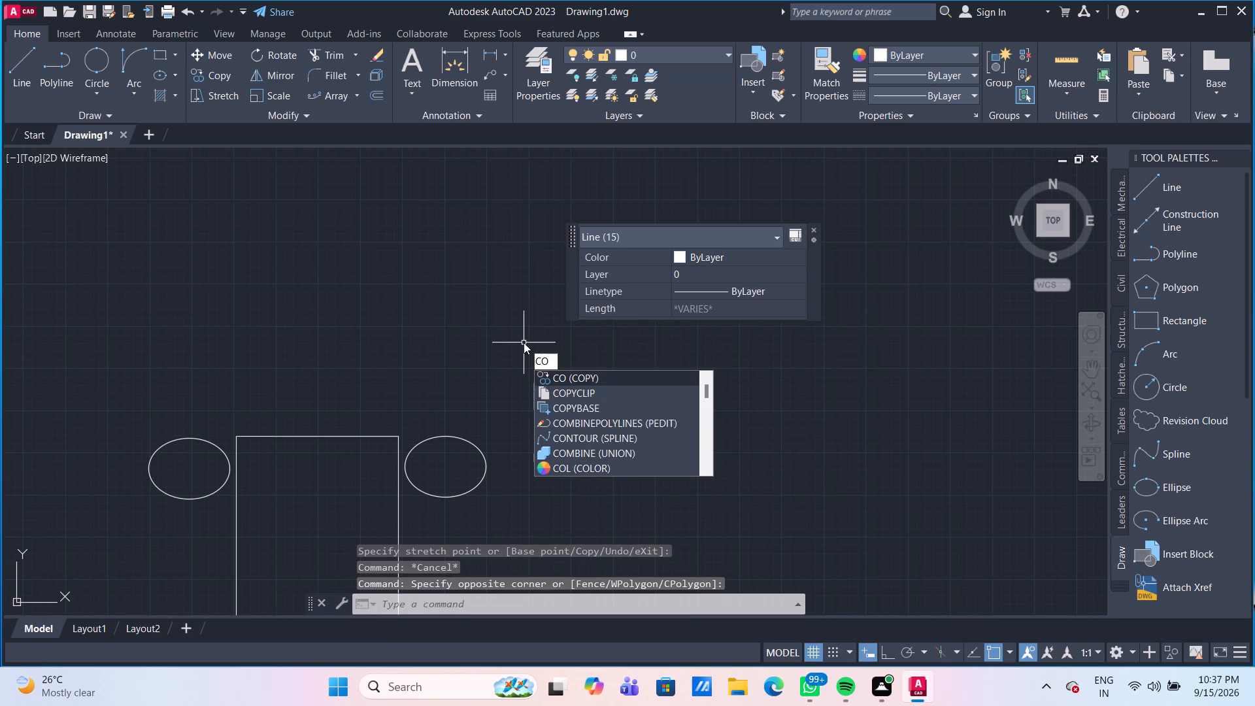
pyautogui.press('Return')
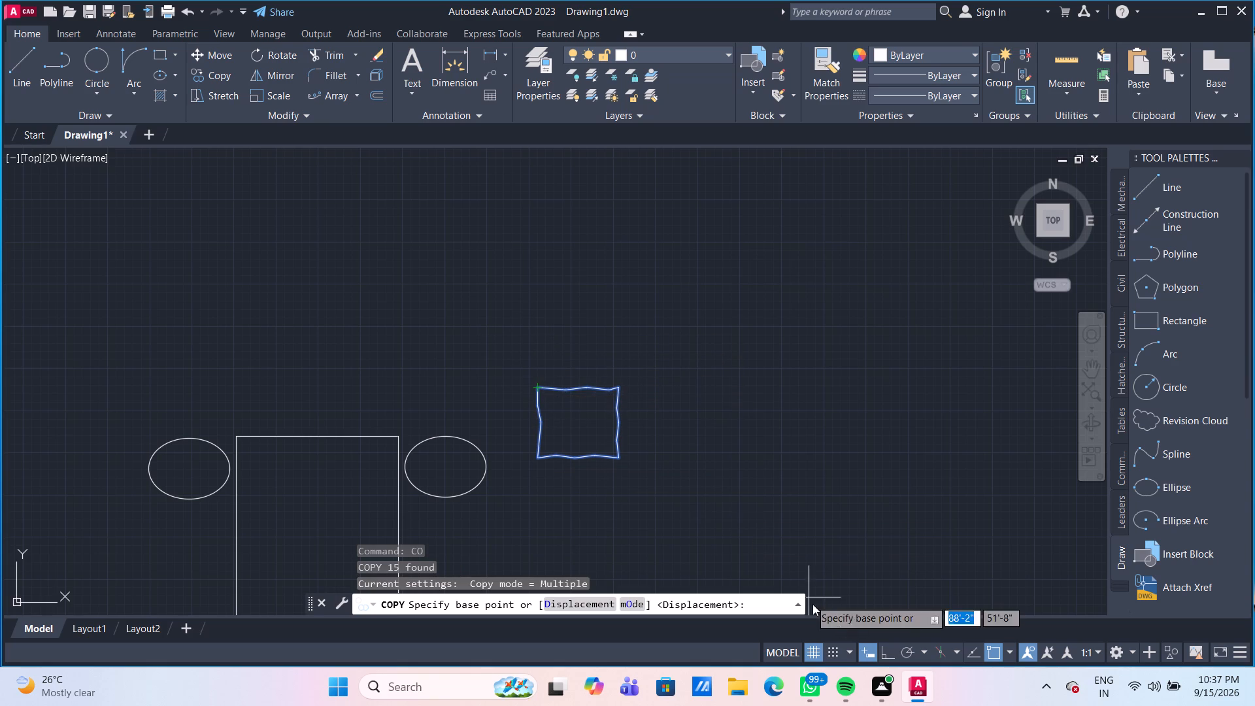
pyautogui.click(884, 656)
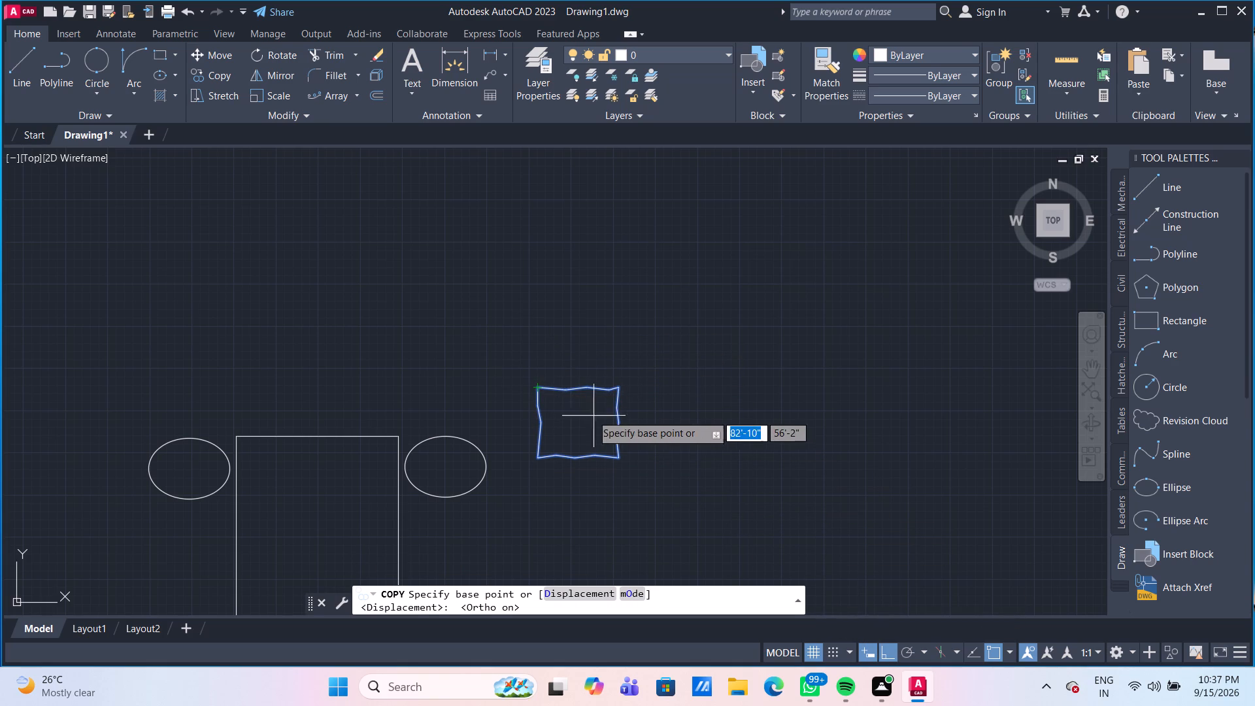
pyautogui.click(541, 390)
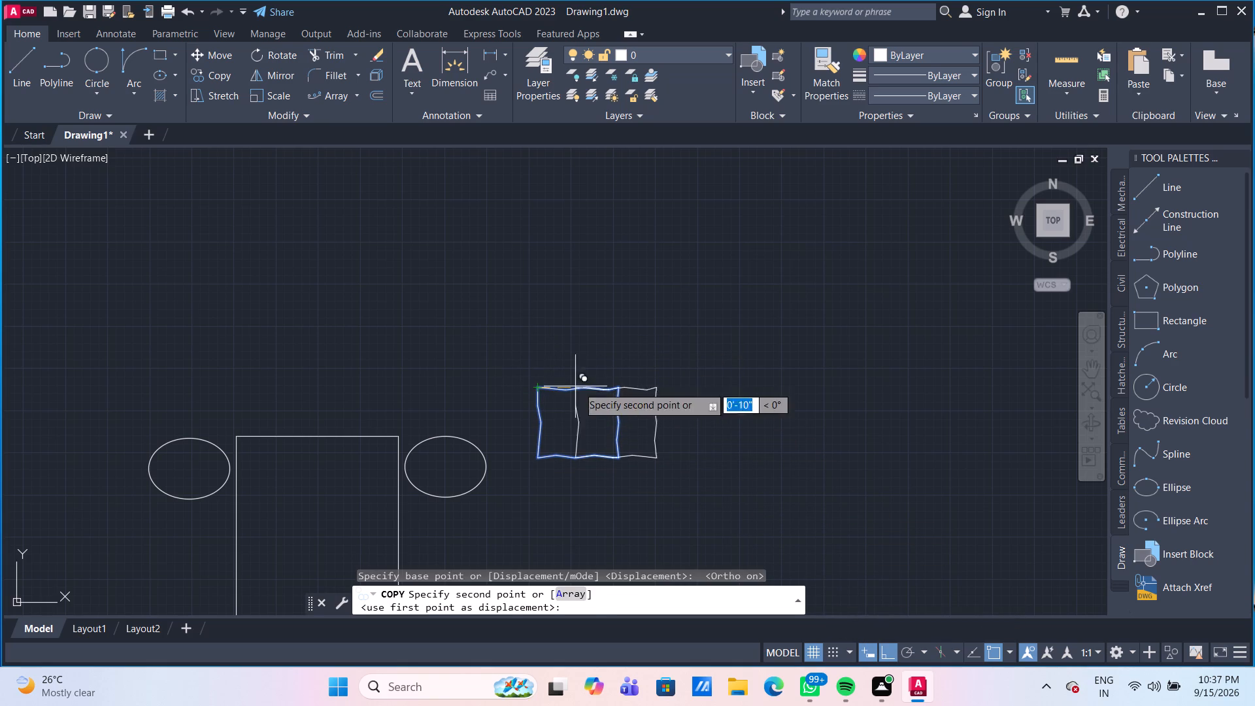
pyautogui.scroll(1, 636, 390)
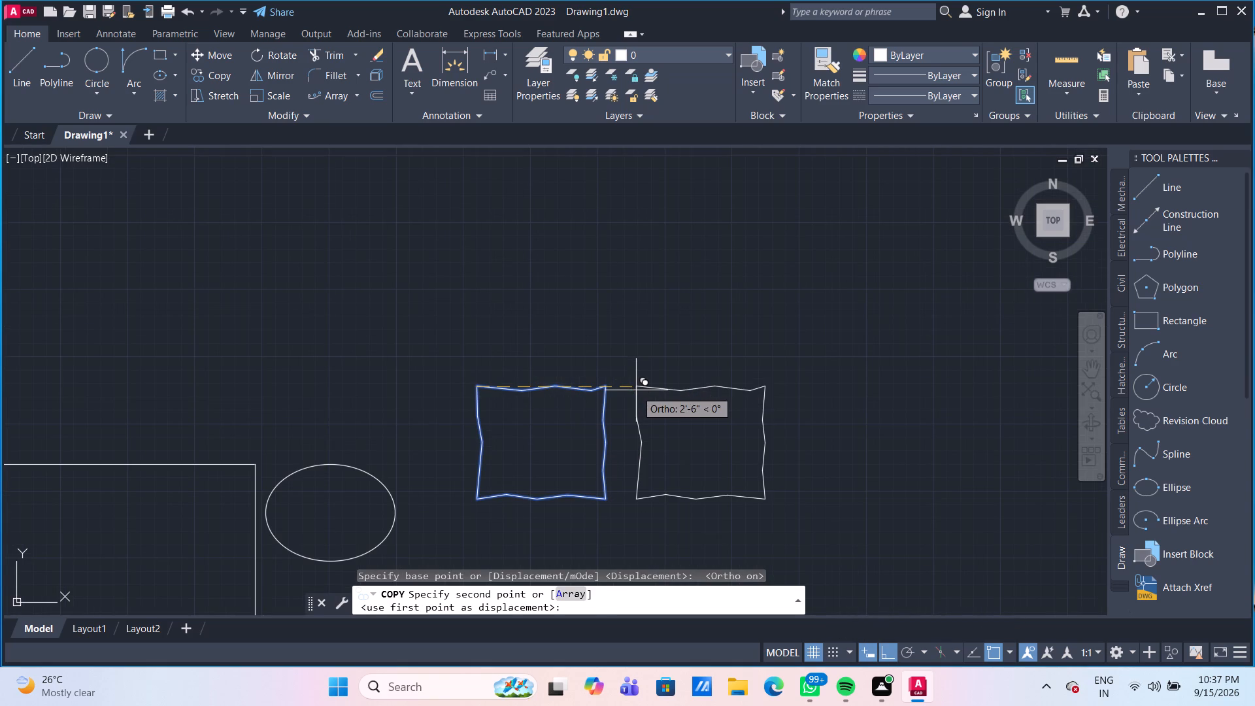
pyautogui.click(629, 390)
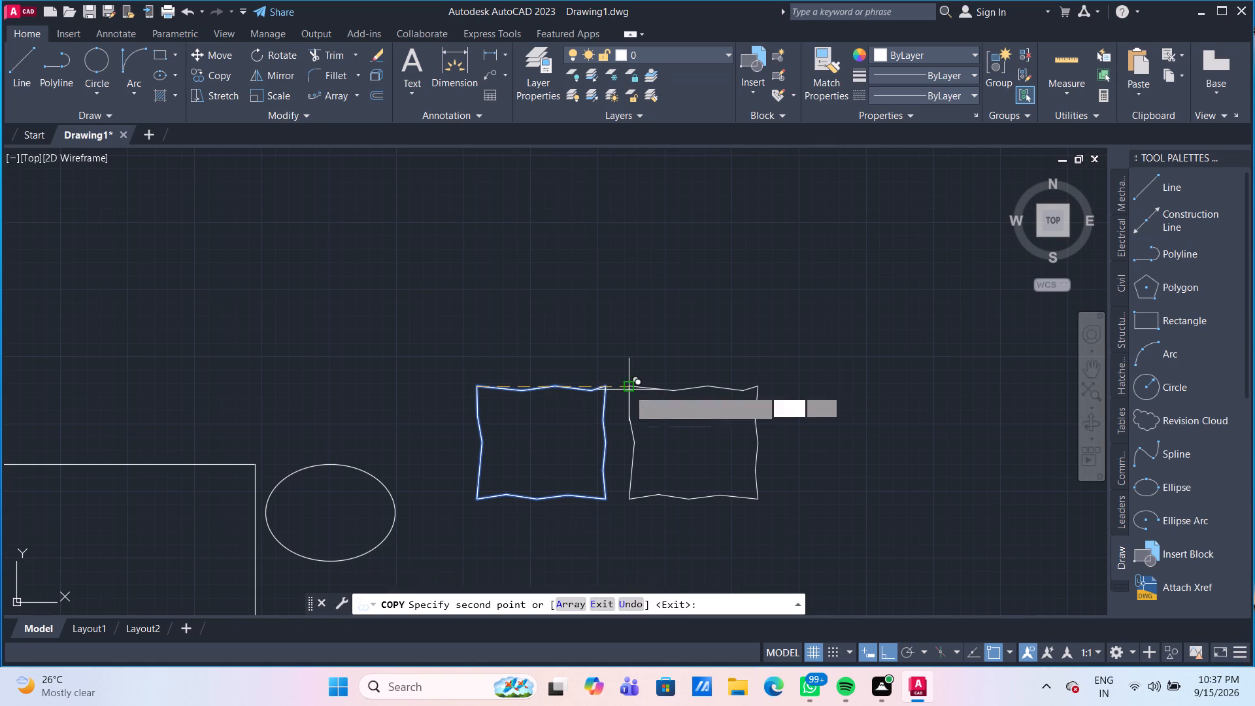
pyautogui.press('Escape')
# Move both zigzag outlines together, with Ortho off, to just above the upper edge of the 4' by 6' piece.
pyautogui.scroll(-1, 807, 455)
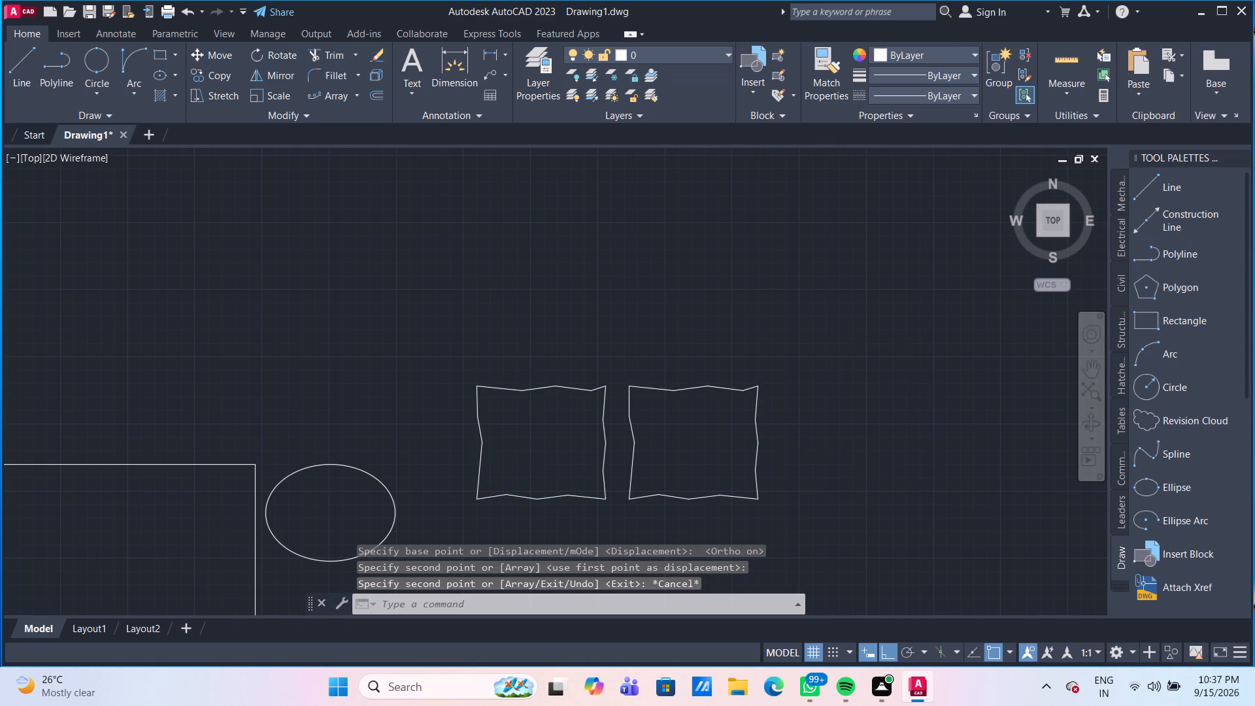
pyautogui.moveTo(809, 426); pyautogui.dragTo(788, 330, button='middle')
pyautogui.scroll(-1, 803, 410)
pyautogui.moveTo(803, 410); pyautogui.dragTo(780, 396)
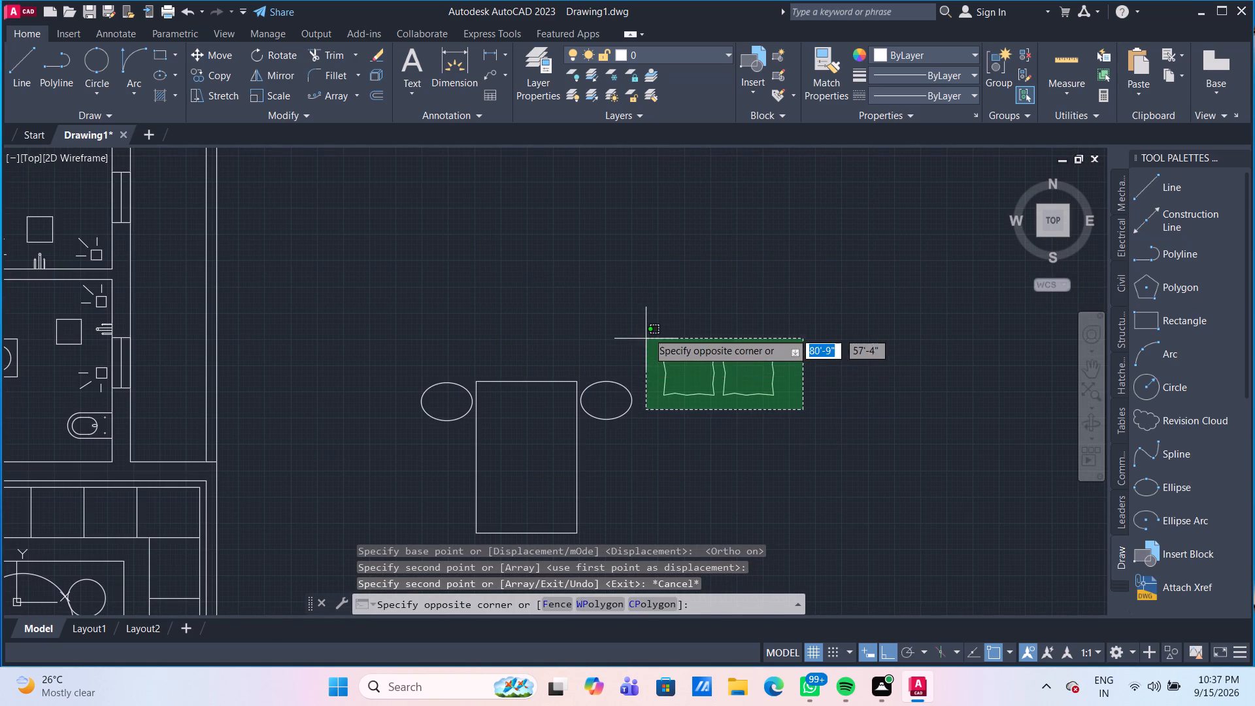
pyautogui.click(648, 329)
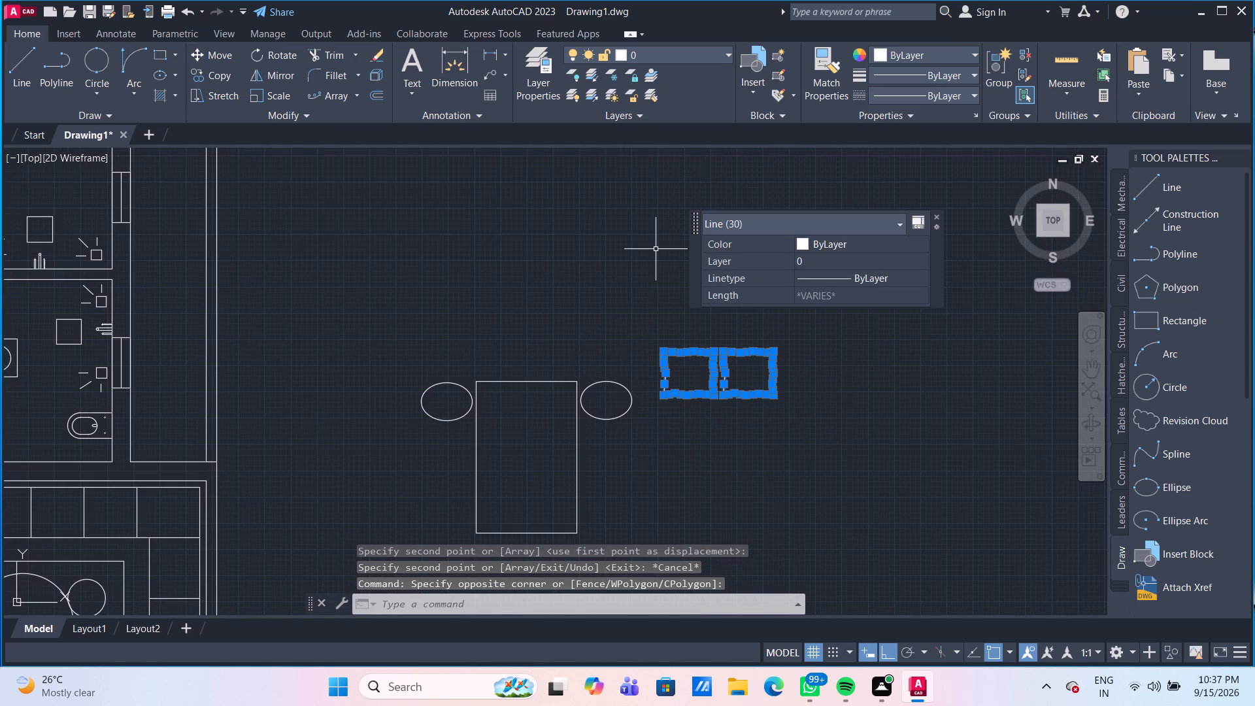
pyautogui.press('m')
pyautogui.press('Return')
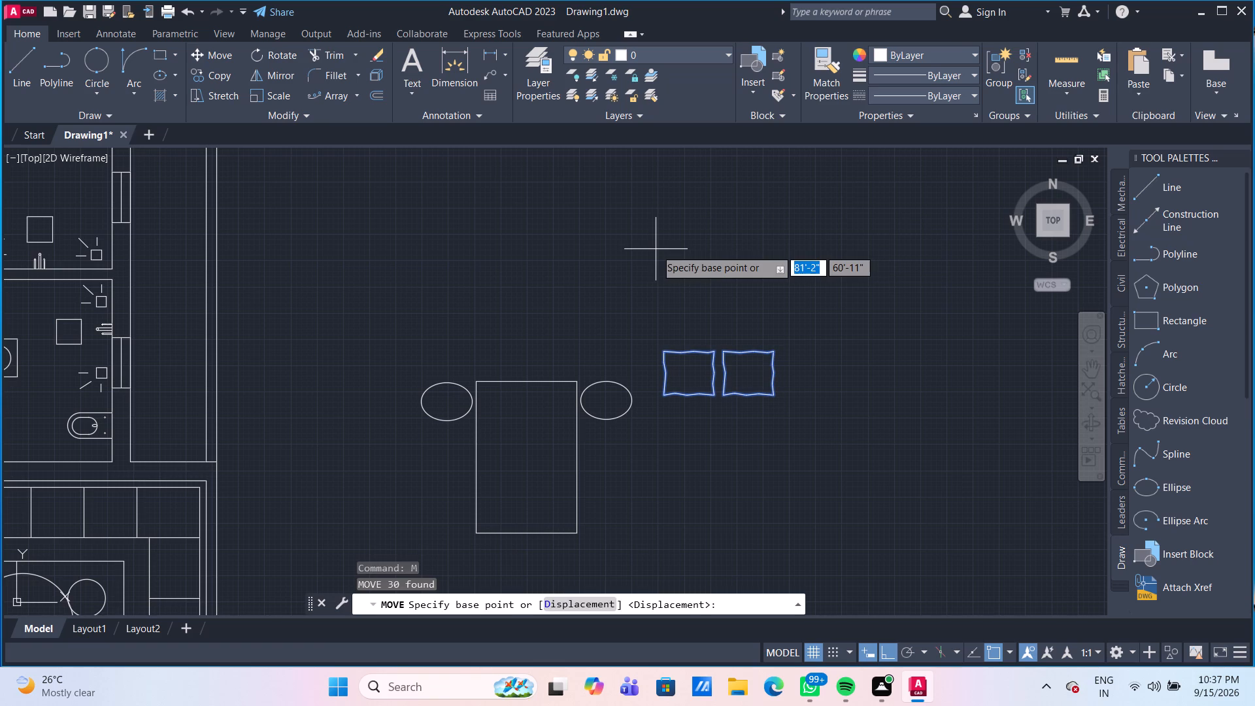
pyautogui.click(887, 656)
pyautogui.scroll(1, 804, 397)
pyautogui.click(753, 322)
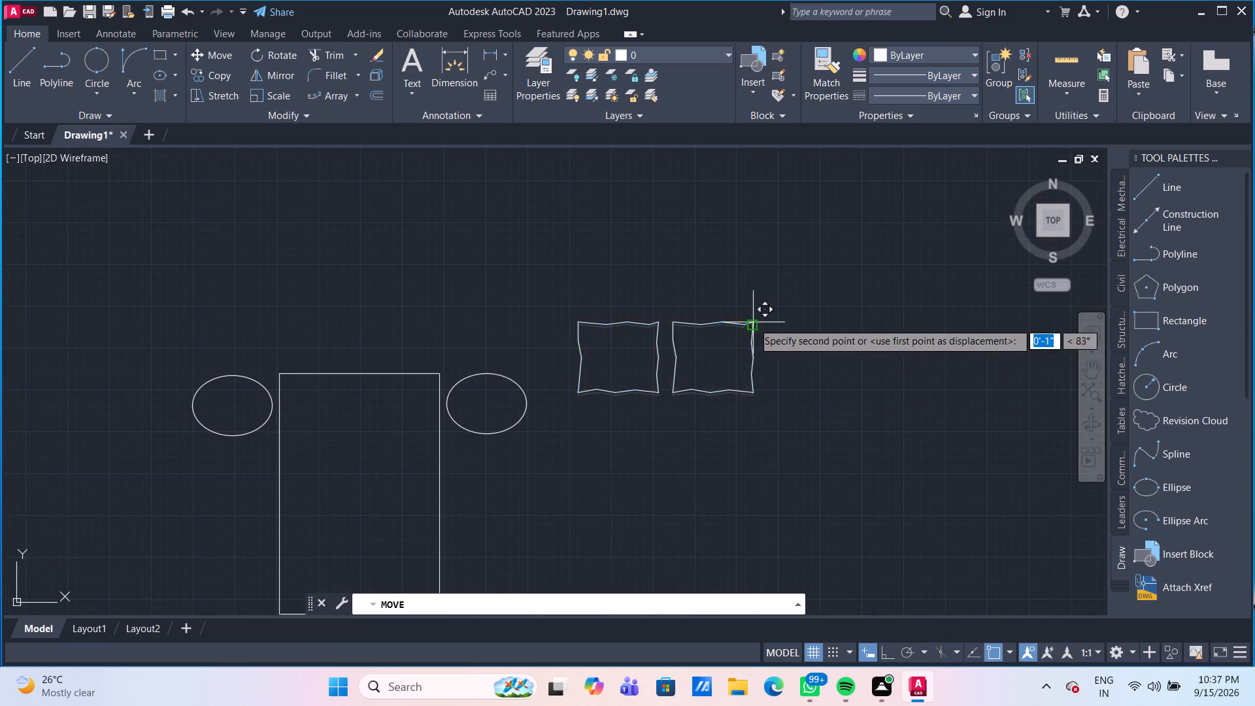
pyautogui.scroll(2, 421, 410)
pyautogui.scroll(-2, 433, 376)
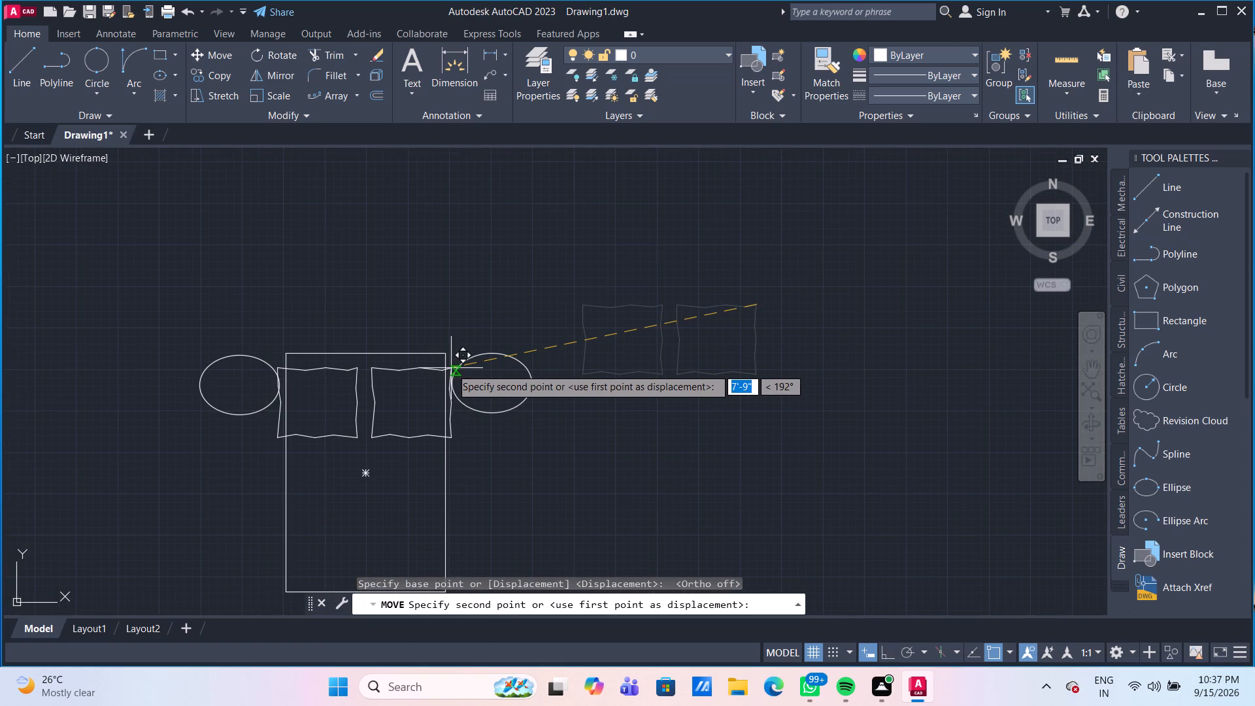
pyautogui.scroll(1, 451, 368)
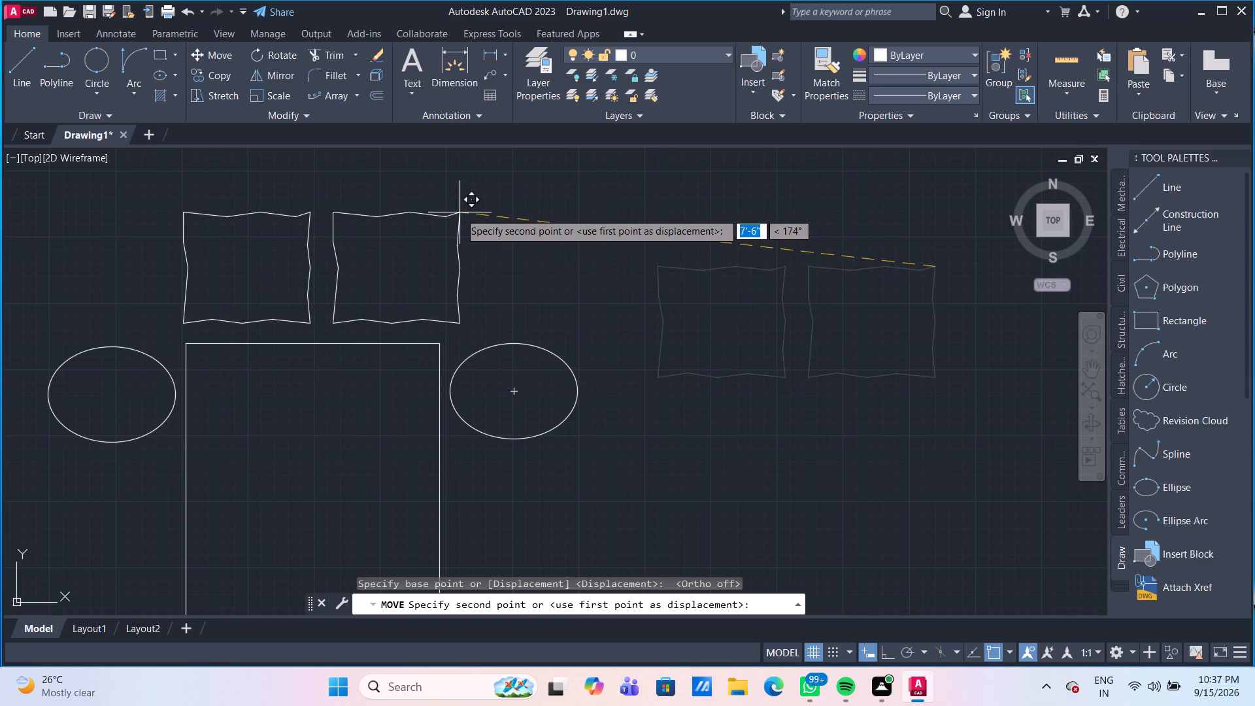
pyautogui.click(471, 212)
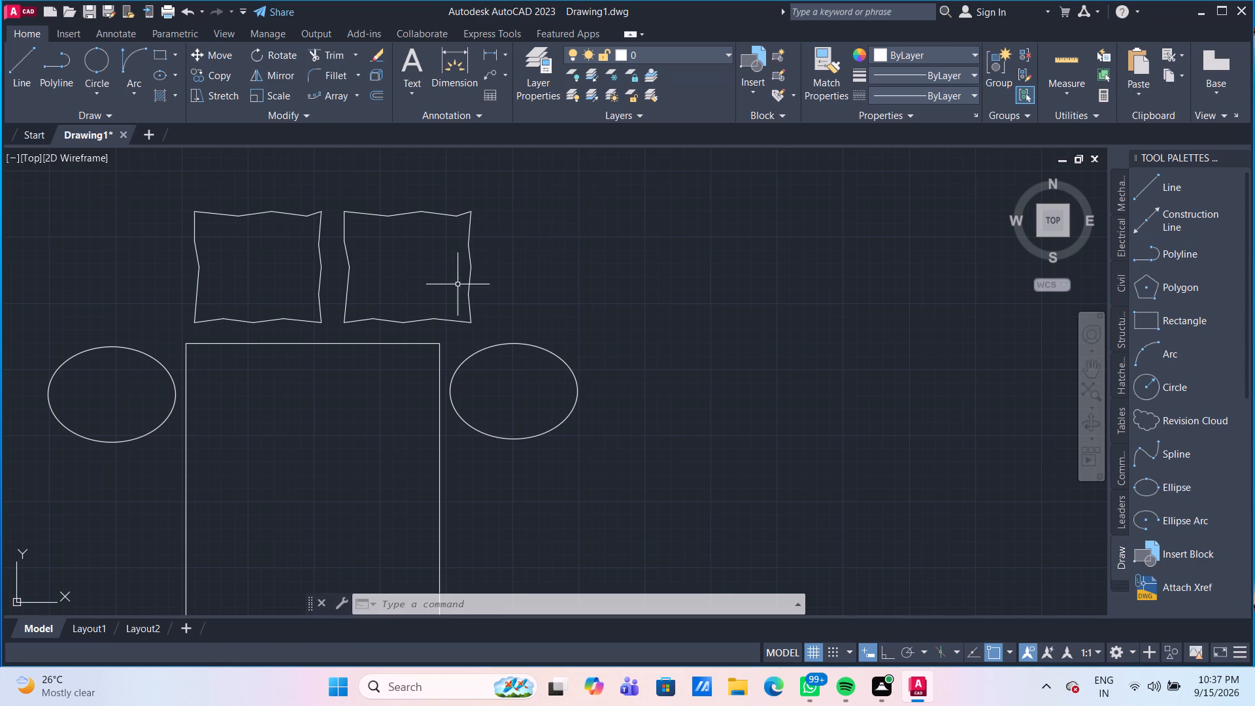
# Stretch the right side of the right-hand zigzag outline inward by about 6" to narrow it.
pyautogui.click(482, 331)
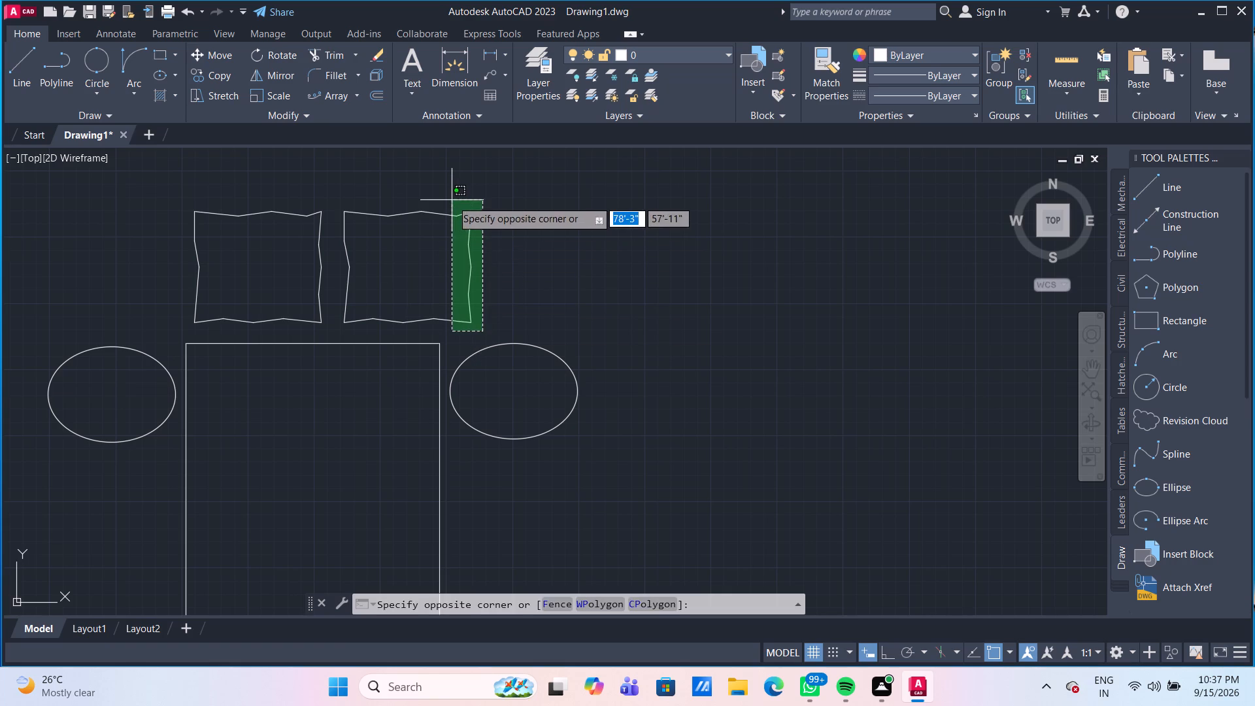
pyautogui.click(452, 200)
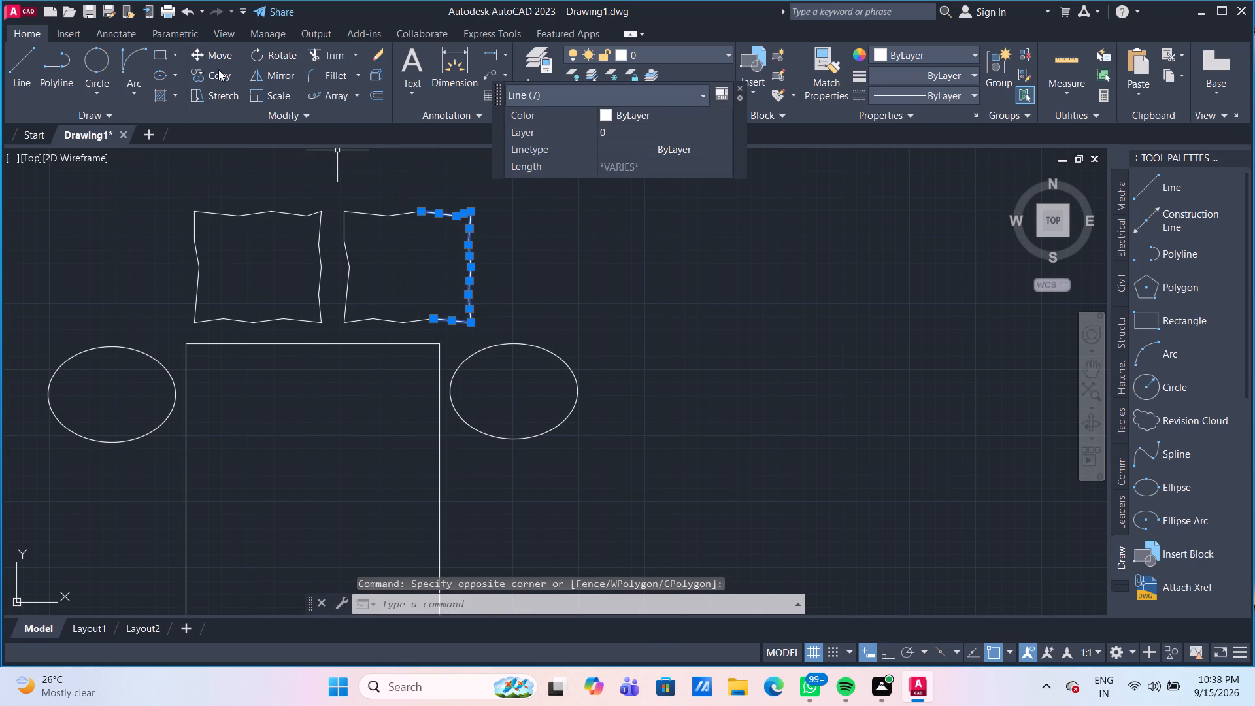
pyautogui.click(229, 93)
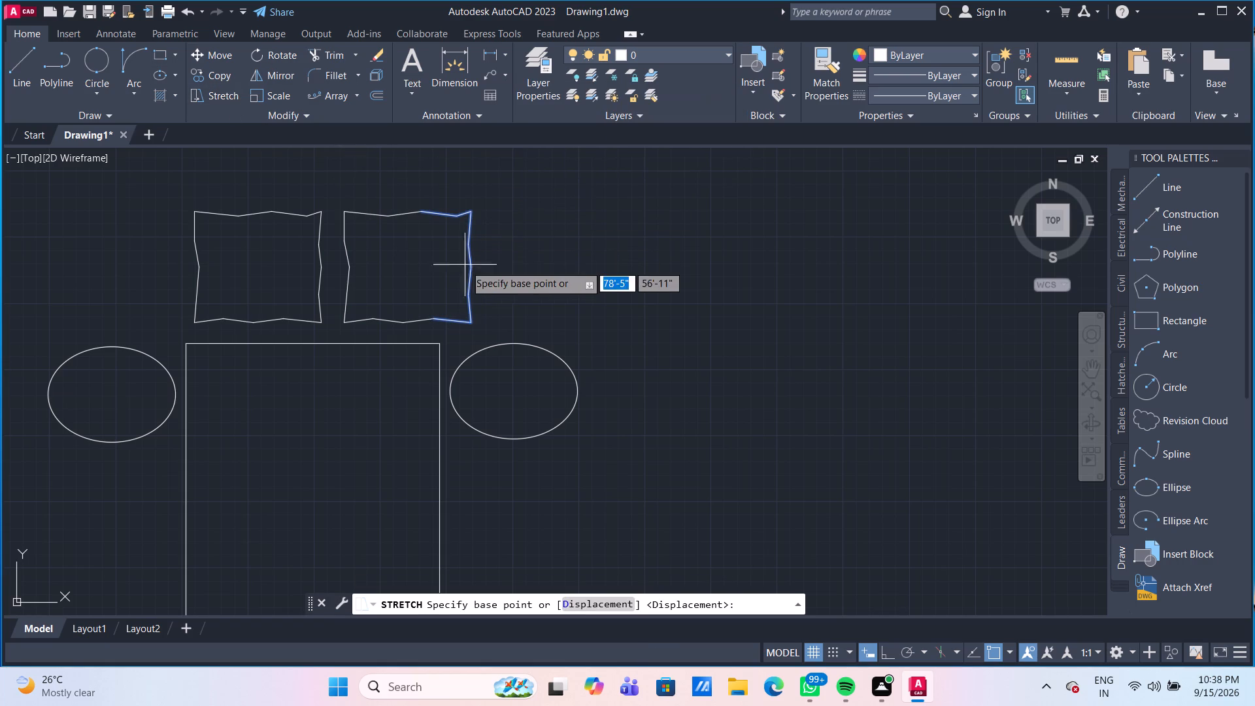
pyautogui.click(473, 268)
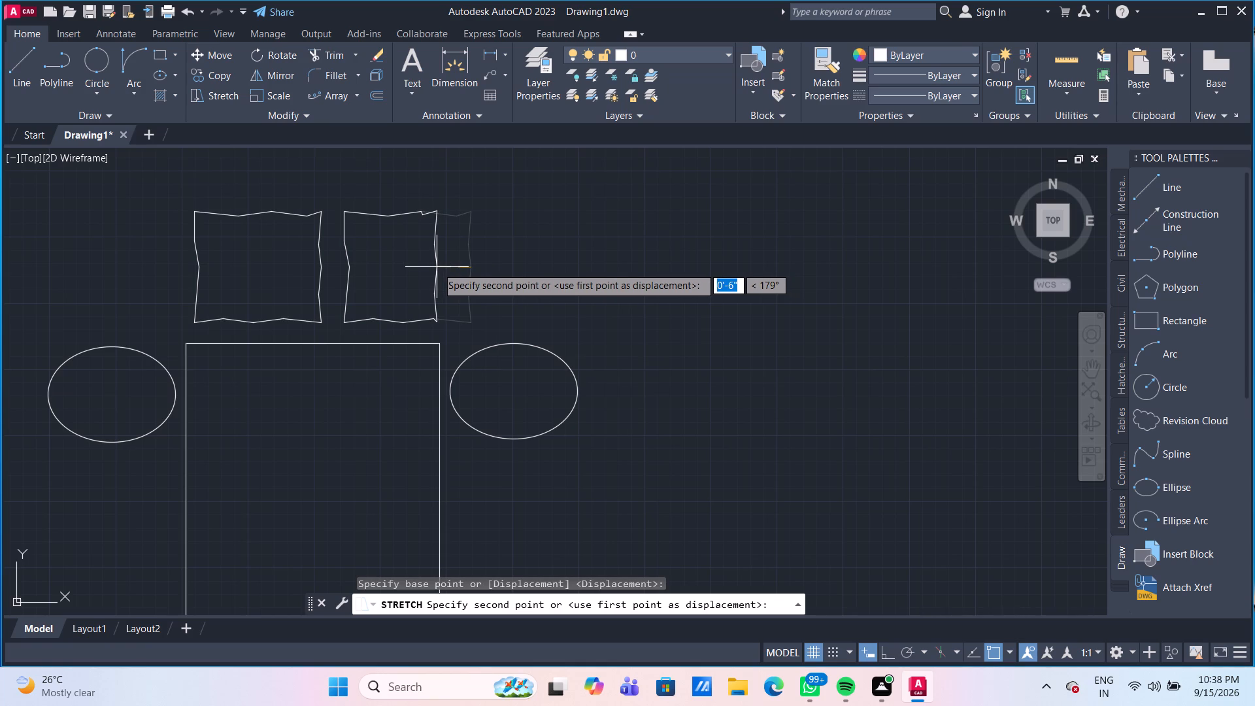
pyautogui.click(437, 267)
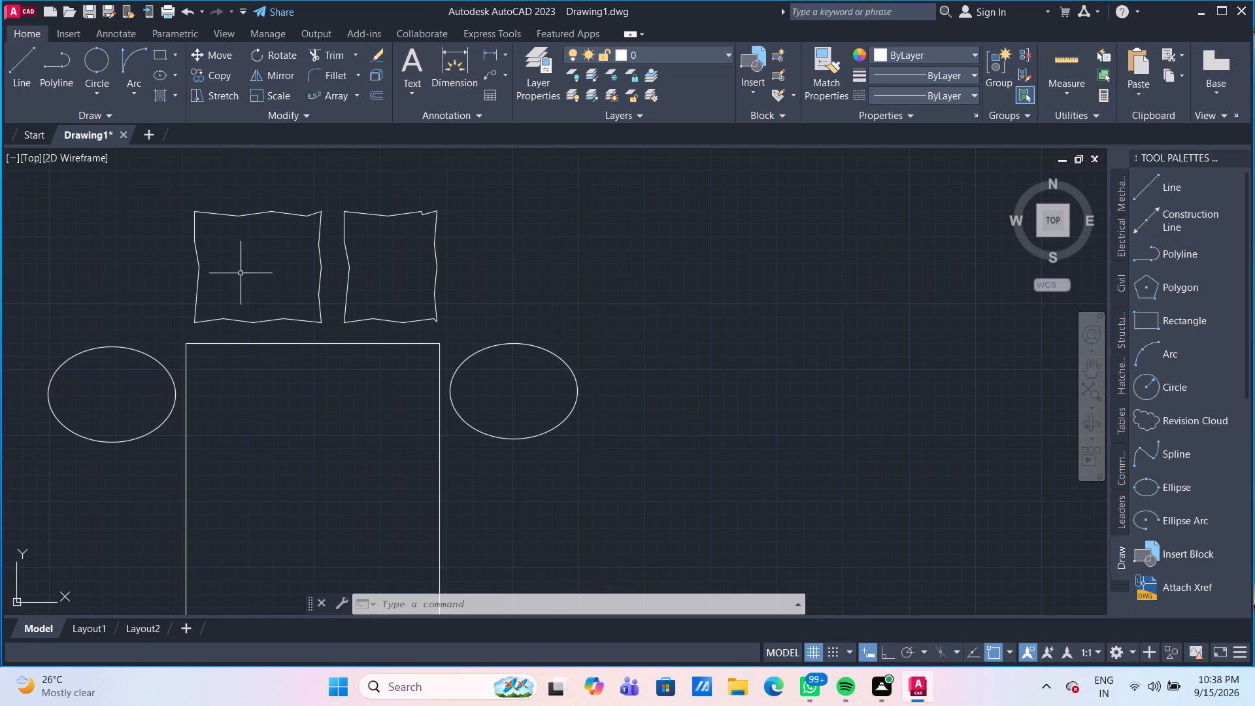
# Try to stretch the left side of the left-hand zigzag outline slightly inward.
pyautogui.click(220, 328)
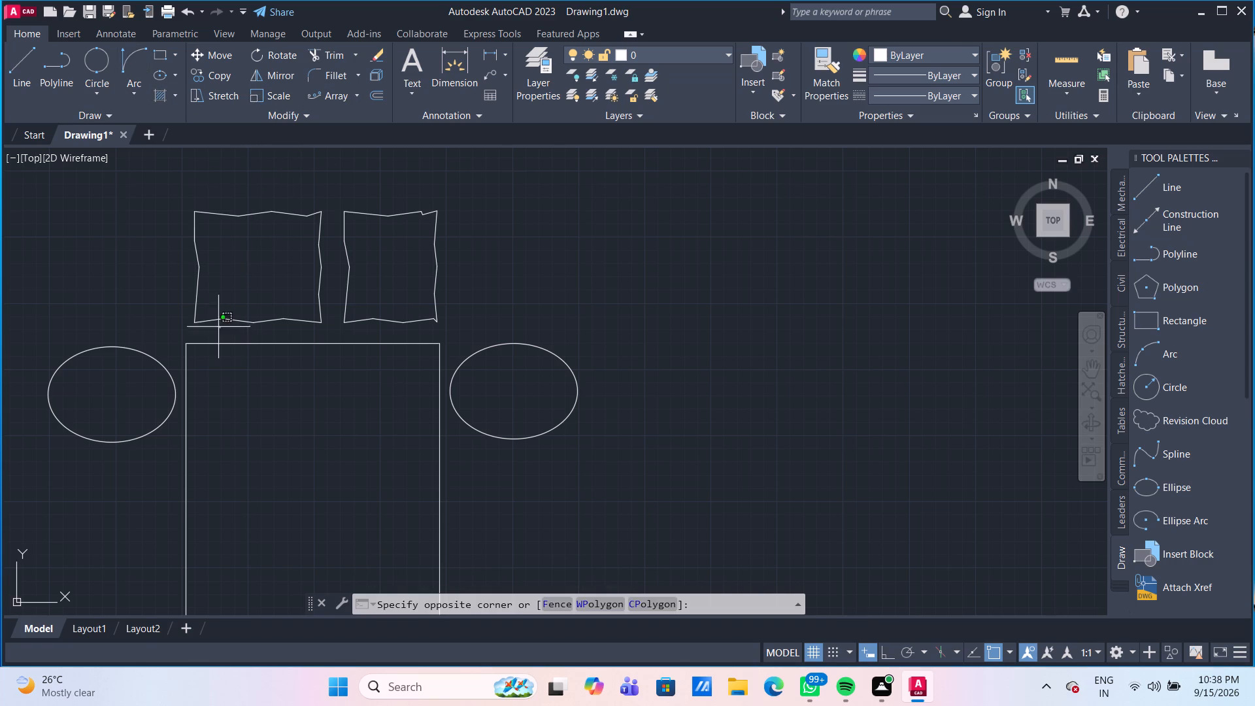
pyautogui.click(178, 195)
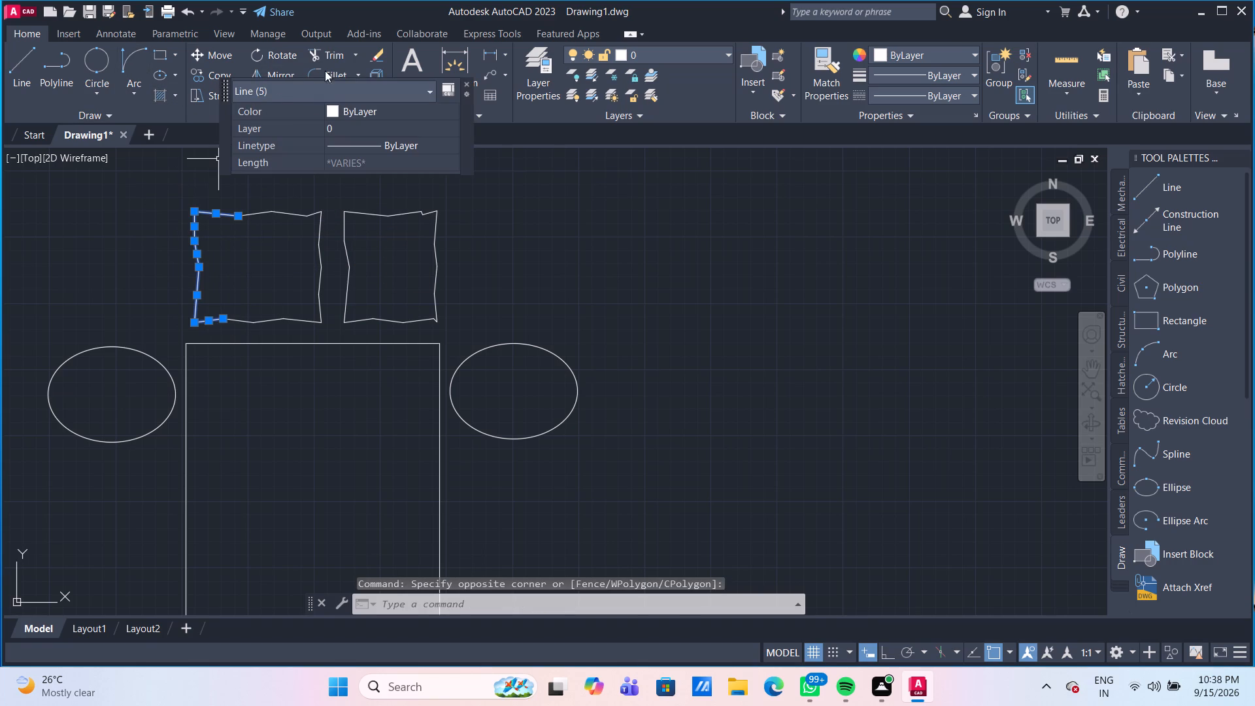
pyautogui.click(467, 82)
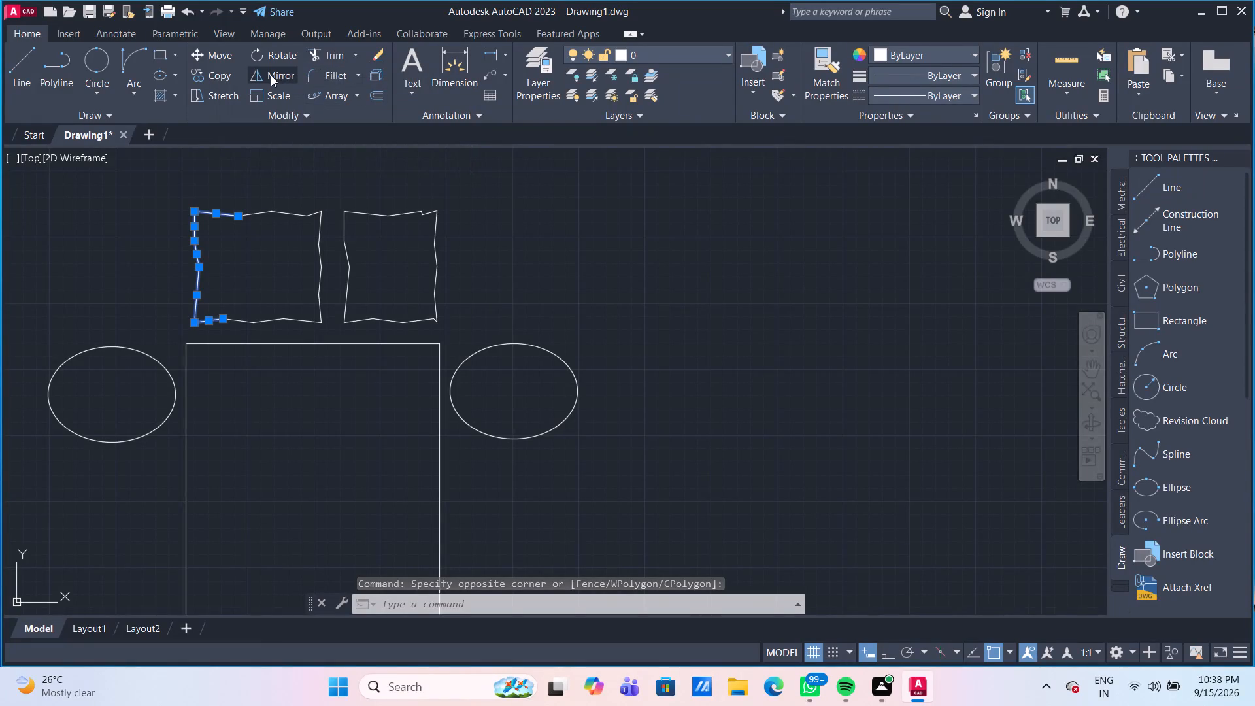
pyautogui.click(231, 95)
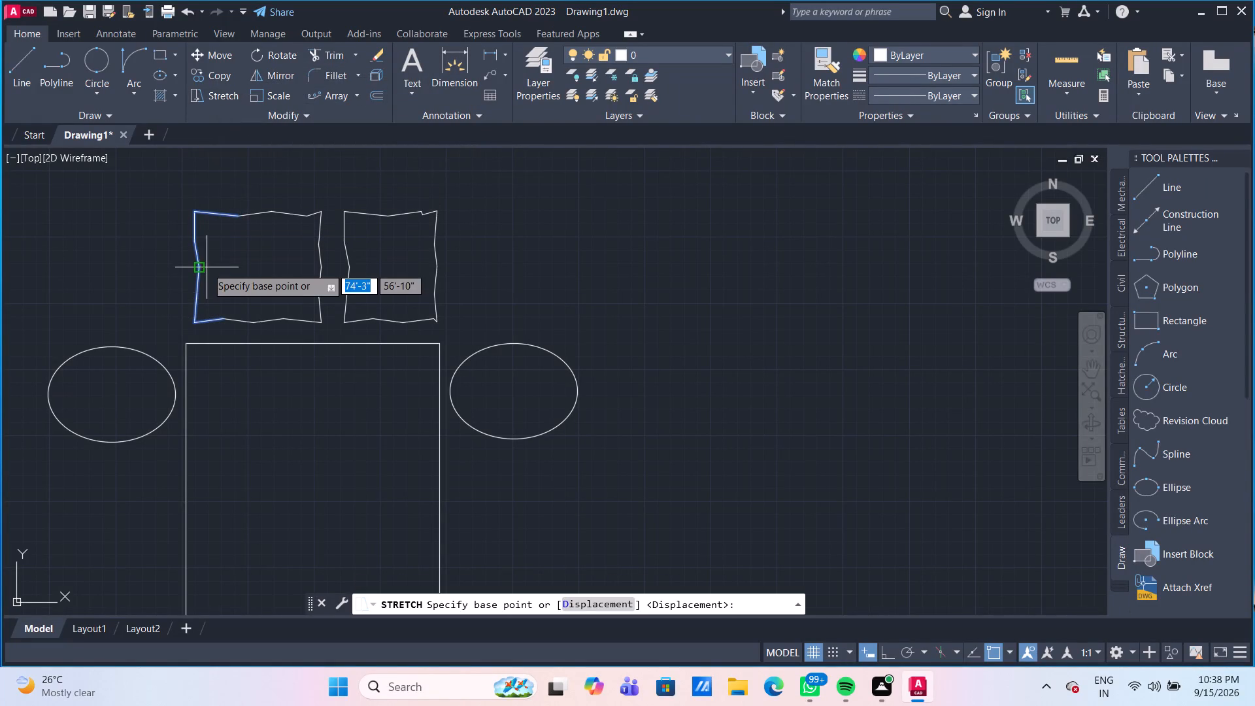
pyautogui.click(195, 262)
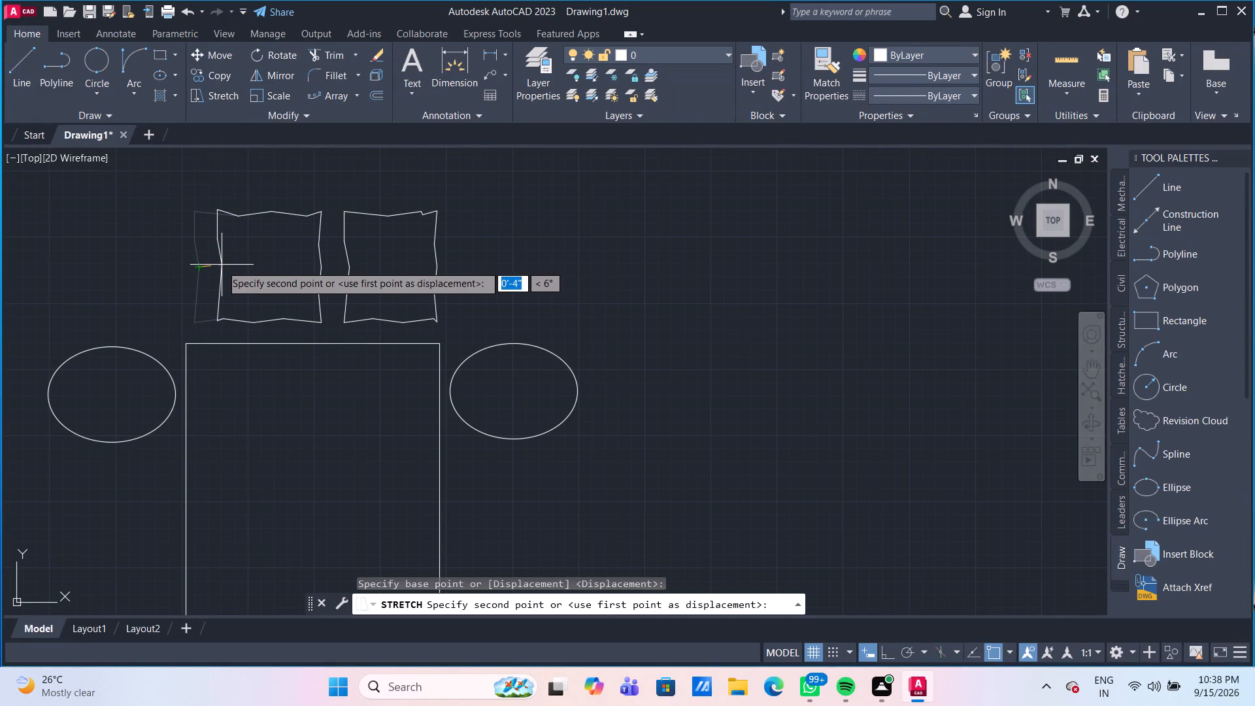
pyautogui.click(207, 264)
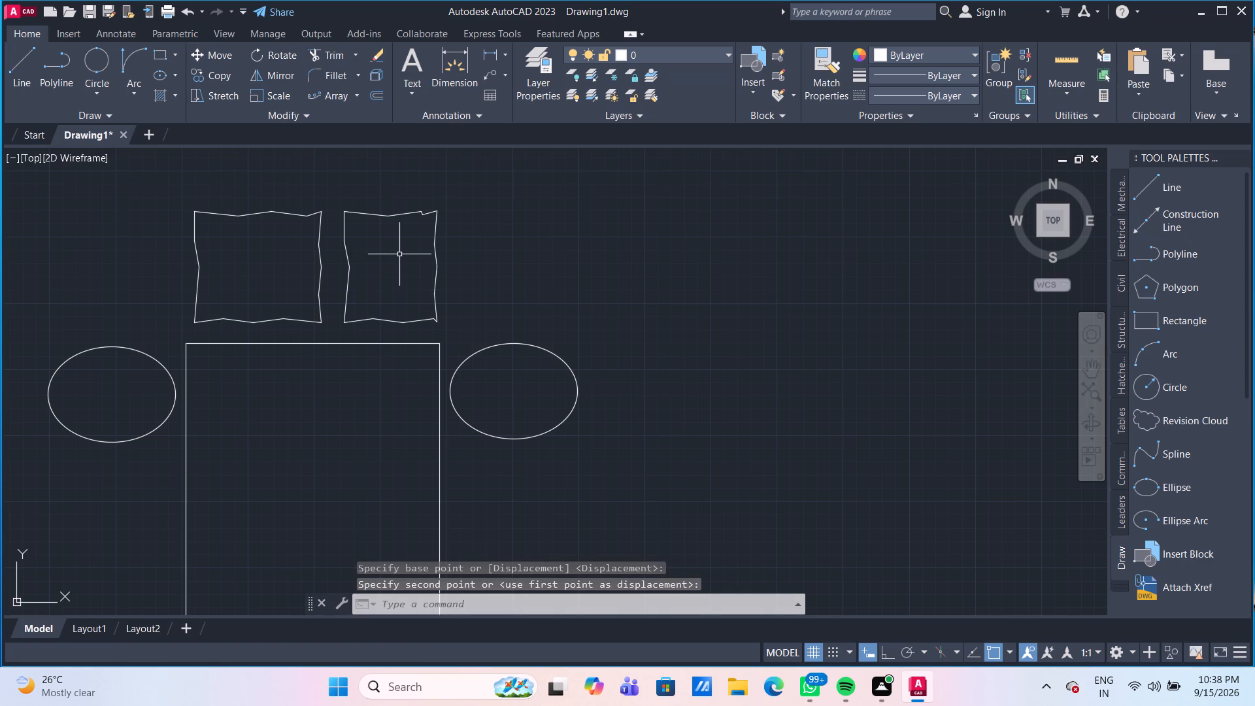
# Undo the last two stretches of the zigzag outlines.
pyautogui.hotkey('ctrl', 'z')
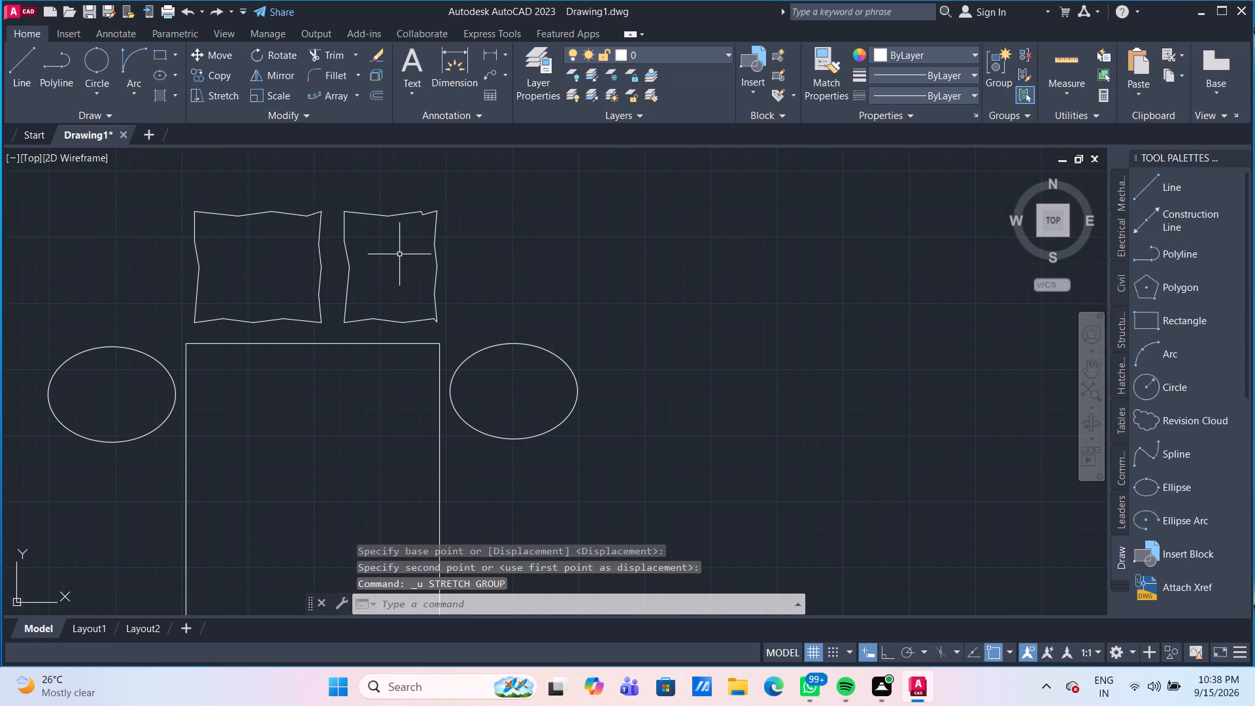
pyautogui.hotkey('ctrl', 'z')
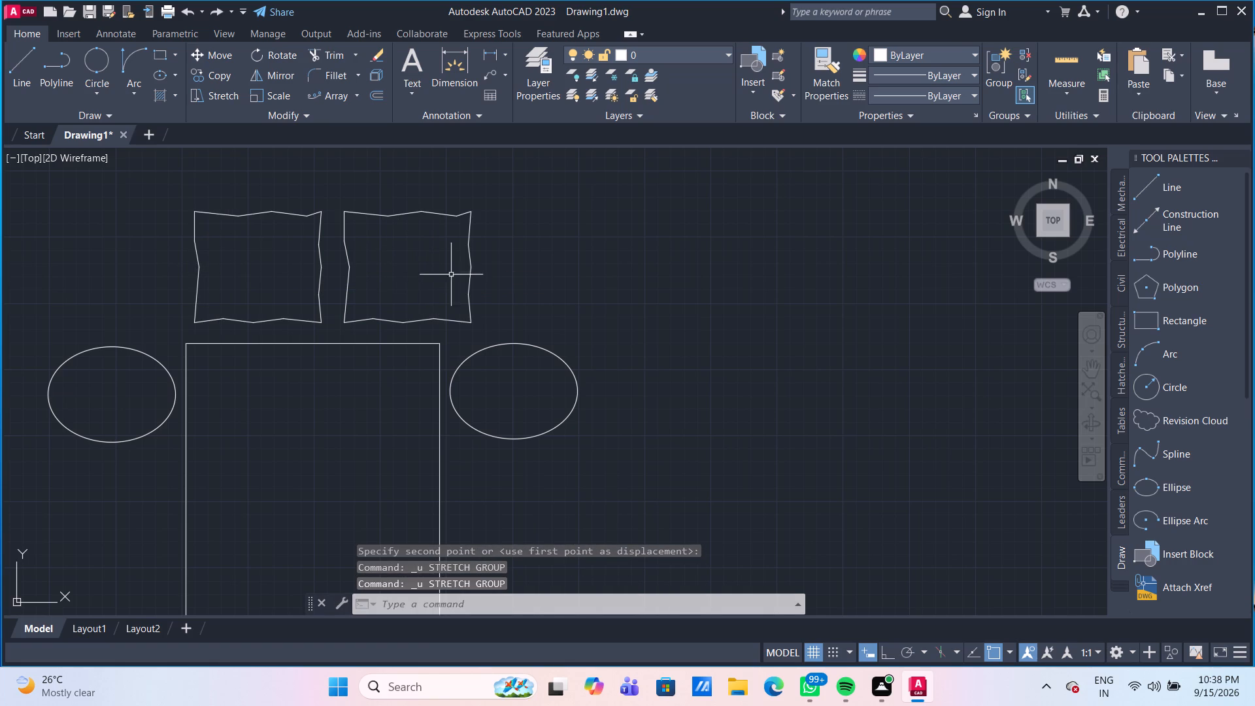
# Group all the lines of the right-hand zigzag outline into one unnamed group.
pyautogui.click(486, 332)
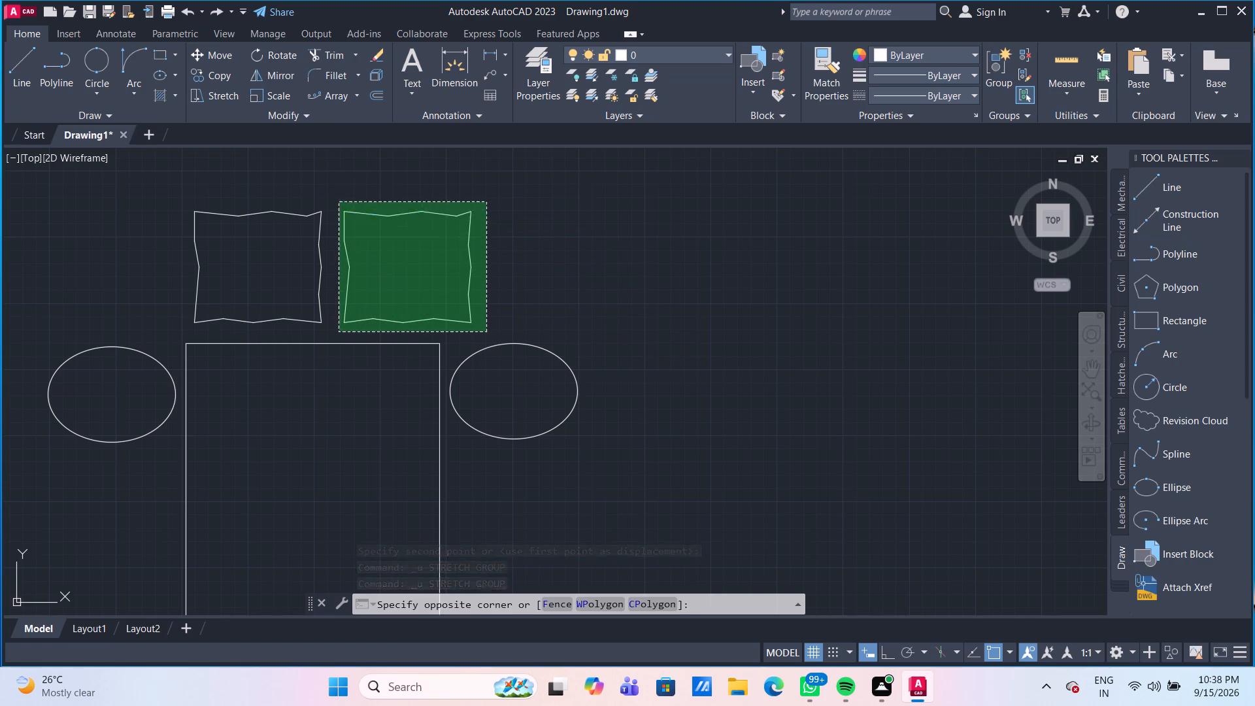
pyautogui.click(339, 202)
pyautogui.press('g')
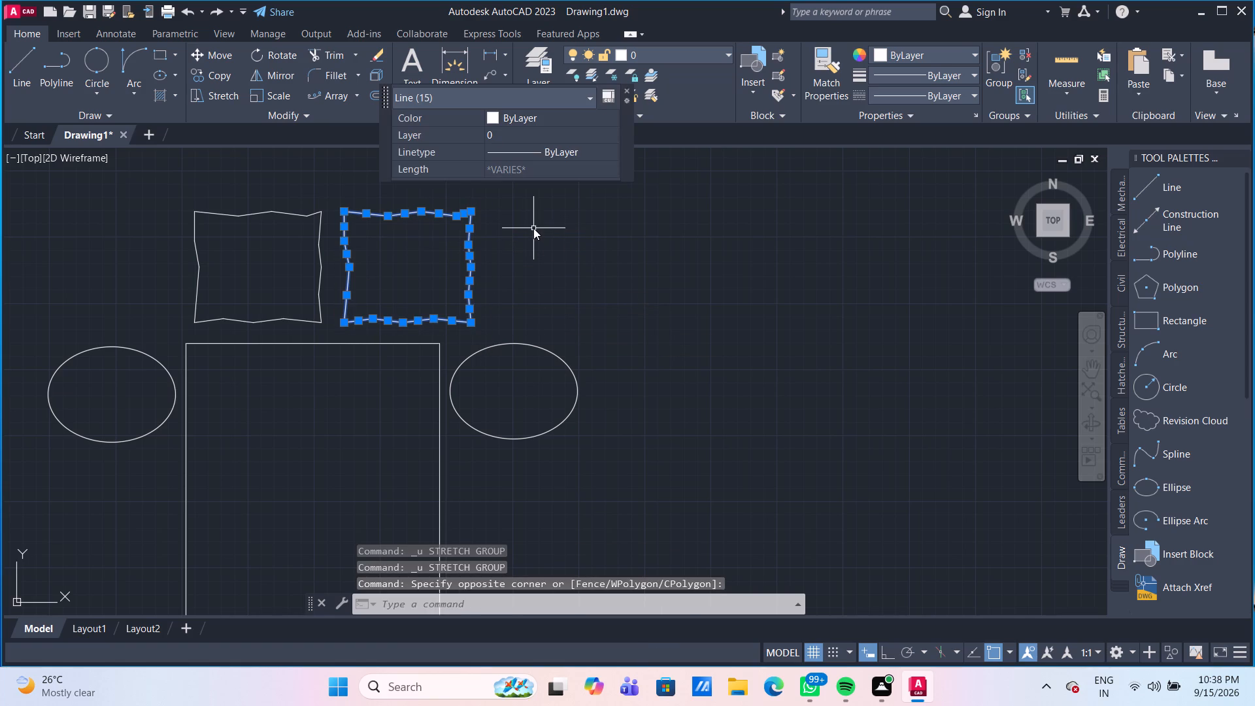
pyautogui.press('Return')
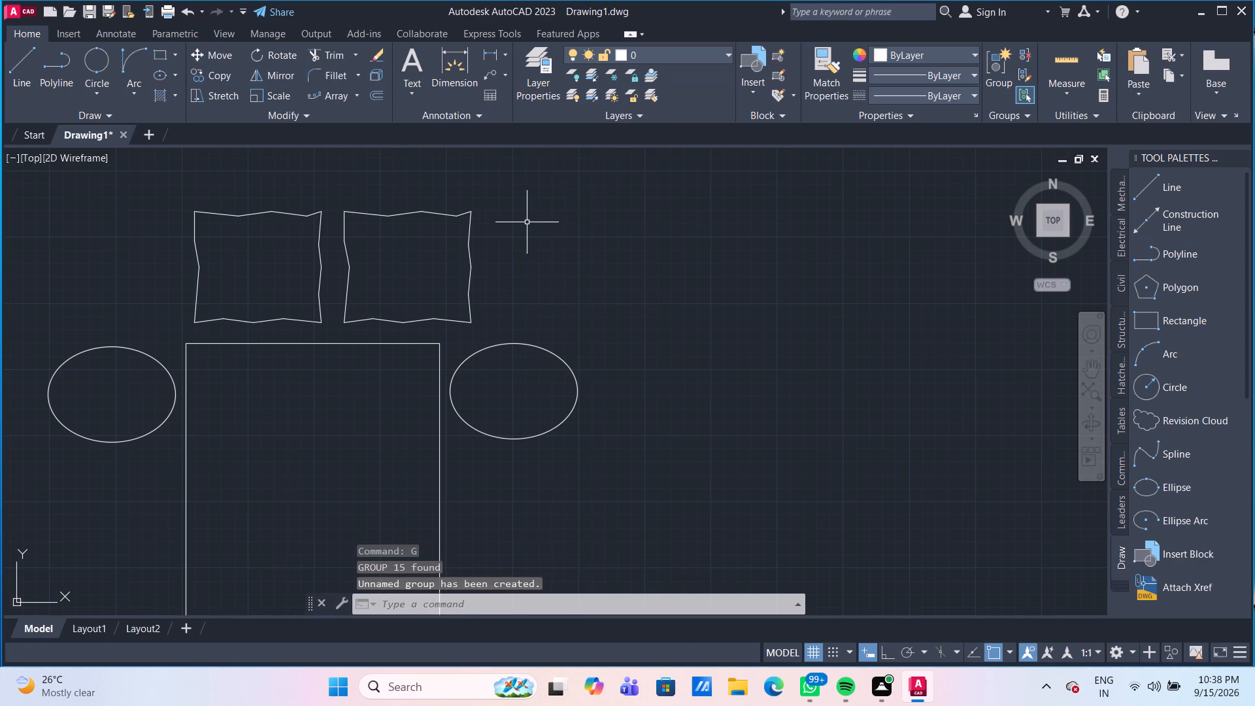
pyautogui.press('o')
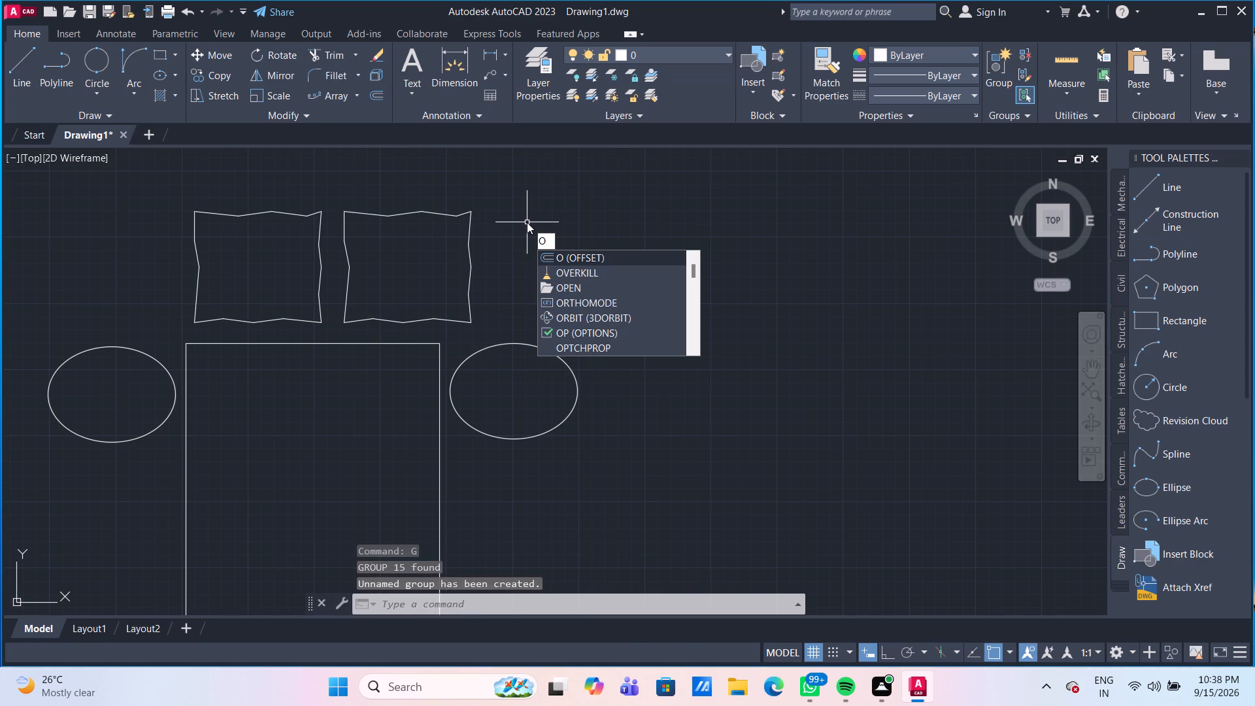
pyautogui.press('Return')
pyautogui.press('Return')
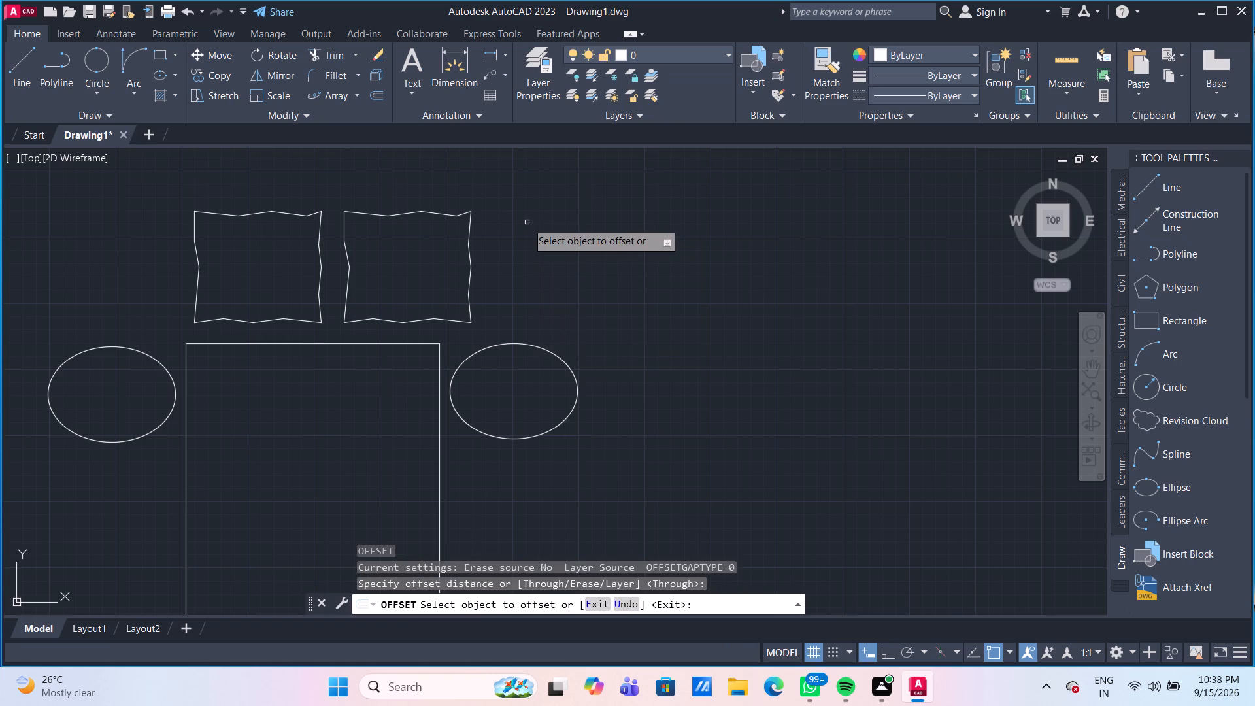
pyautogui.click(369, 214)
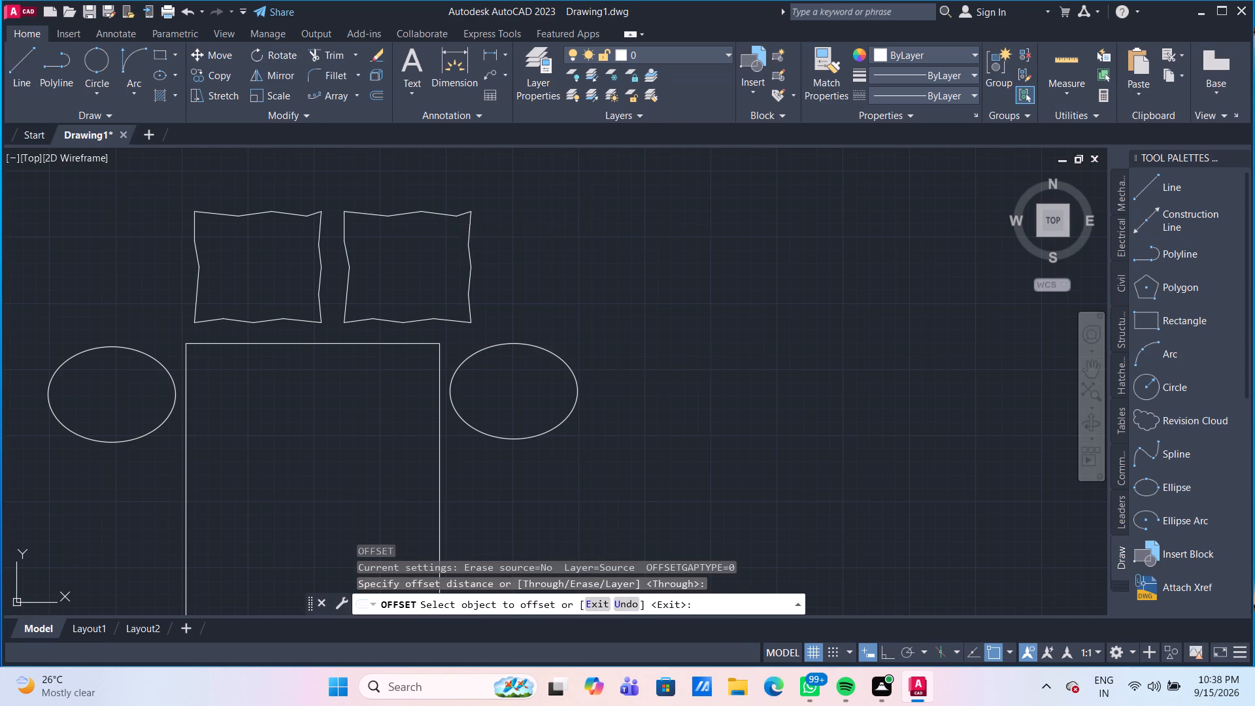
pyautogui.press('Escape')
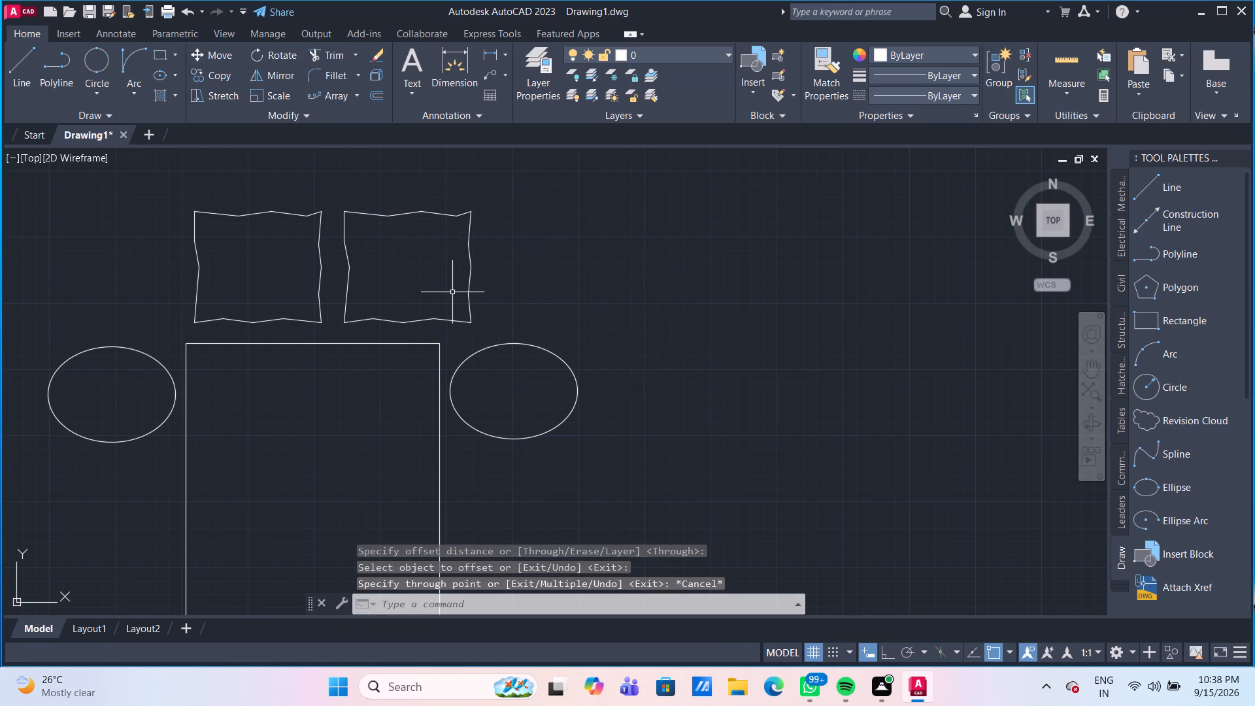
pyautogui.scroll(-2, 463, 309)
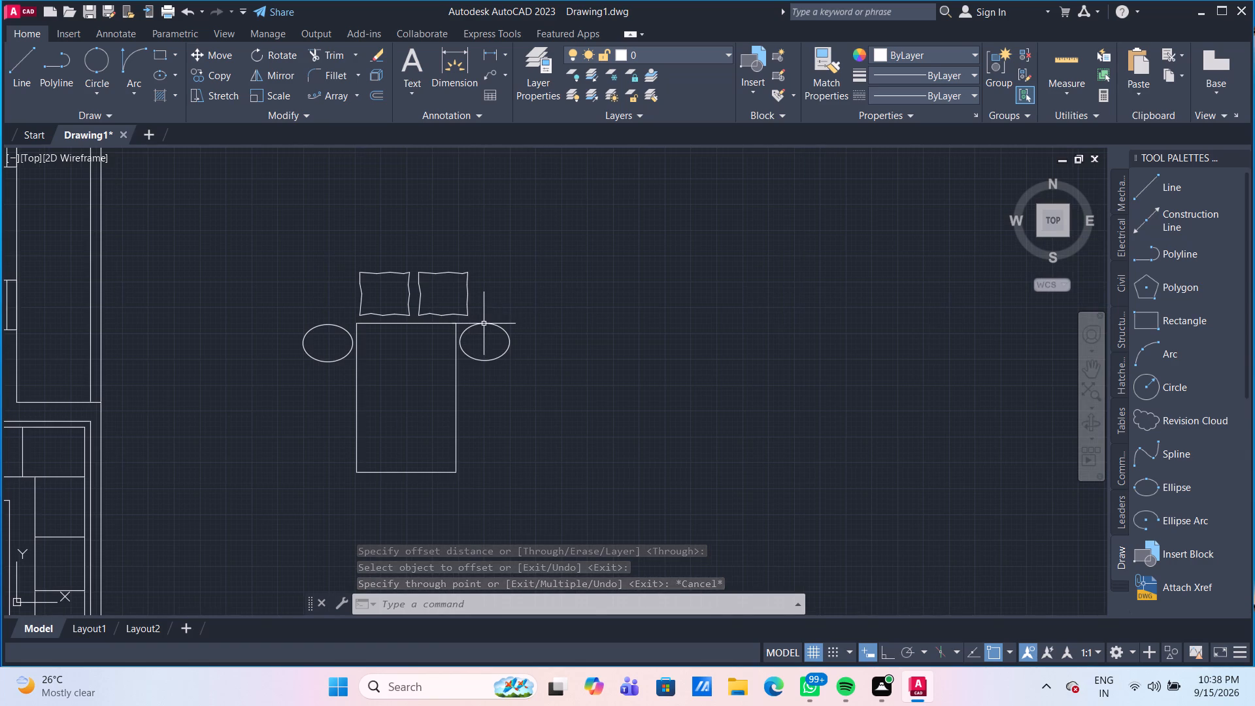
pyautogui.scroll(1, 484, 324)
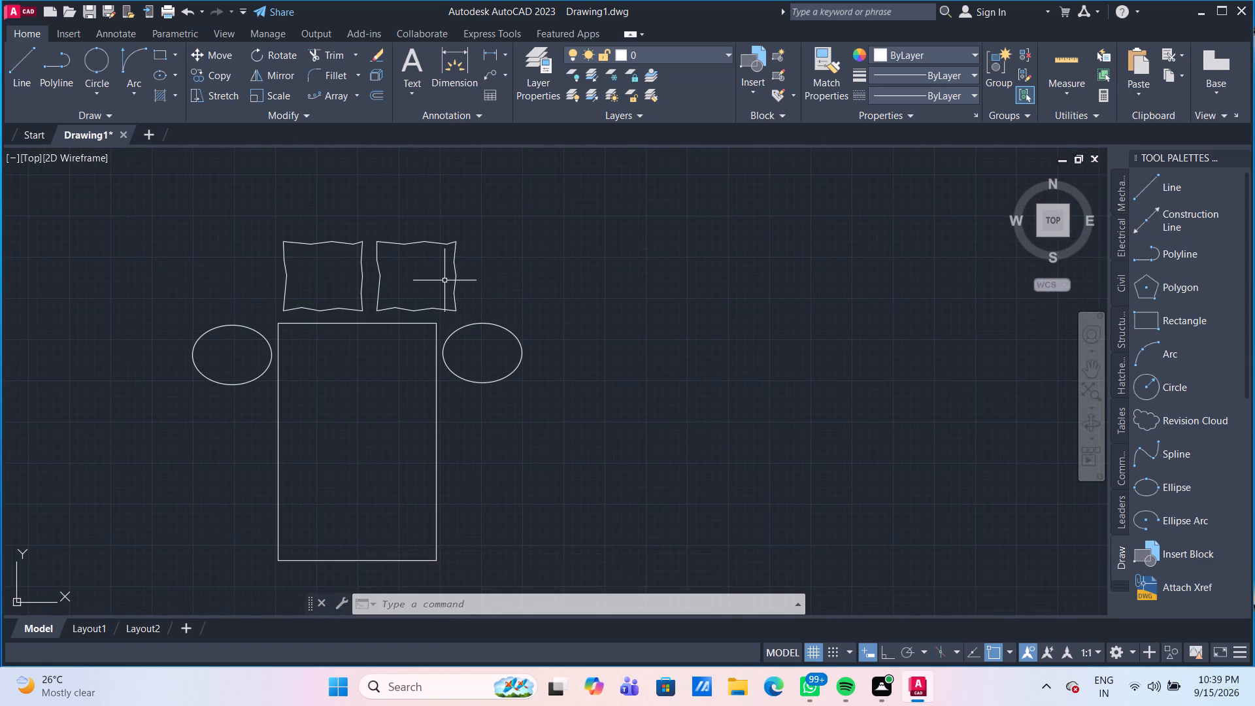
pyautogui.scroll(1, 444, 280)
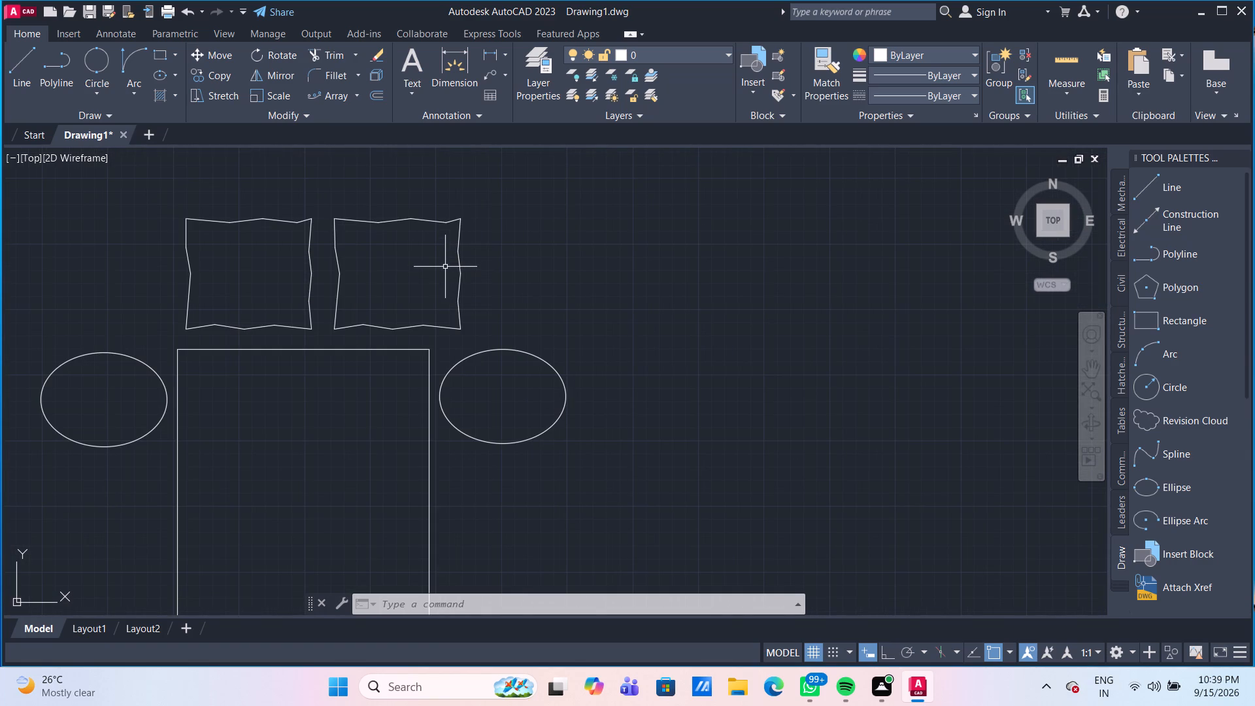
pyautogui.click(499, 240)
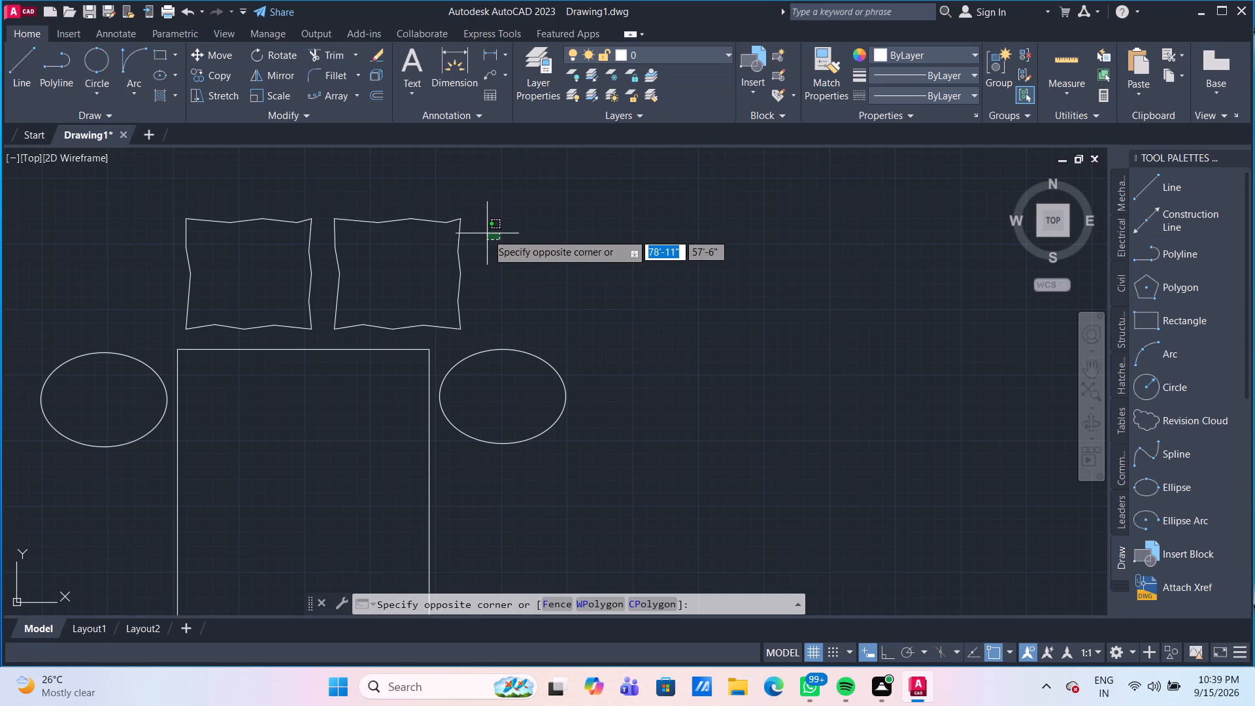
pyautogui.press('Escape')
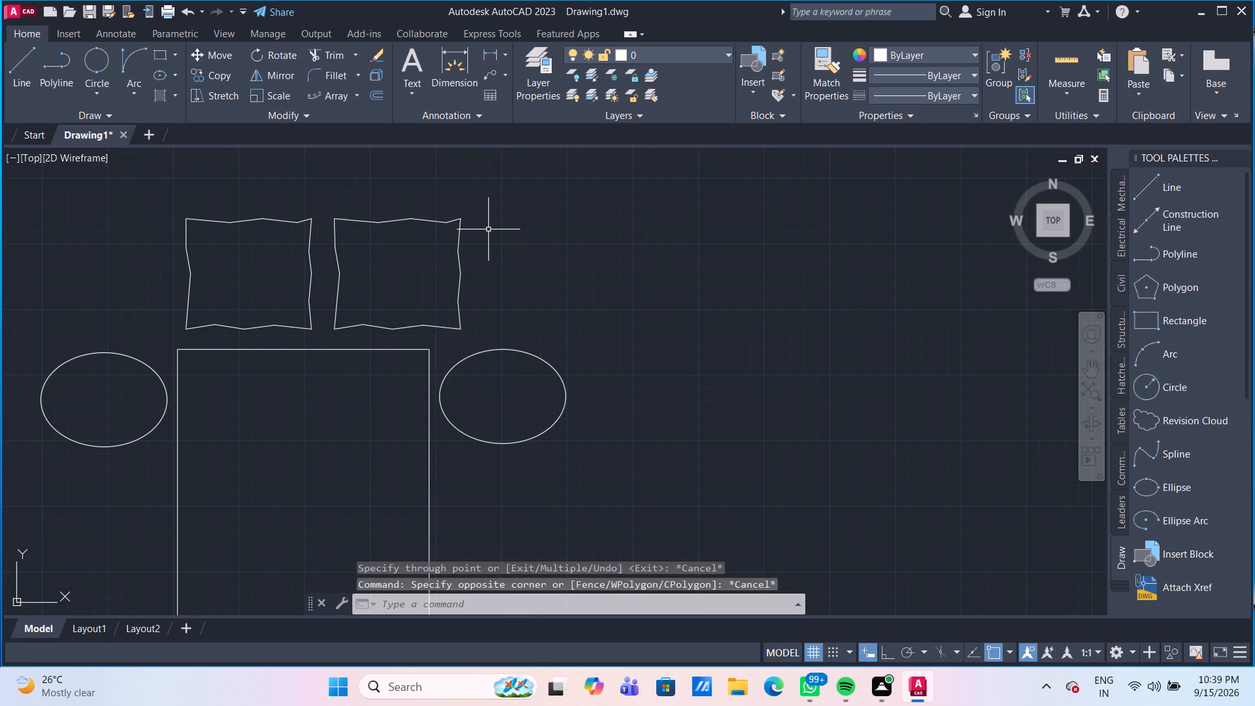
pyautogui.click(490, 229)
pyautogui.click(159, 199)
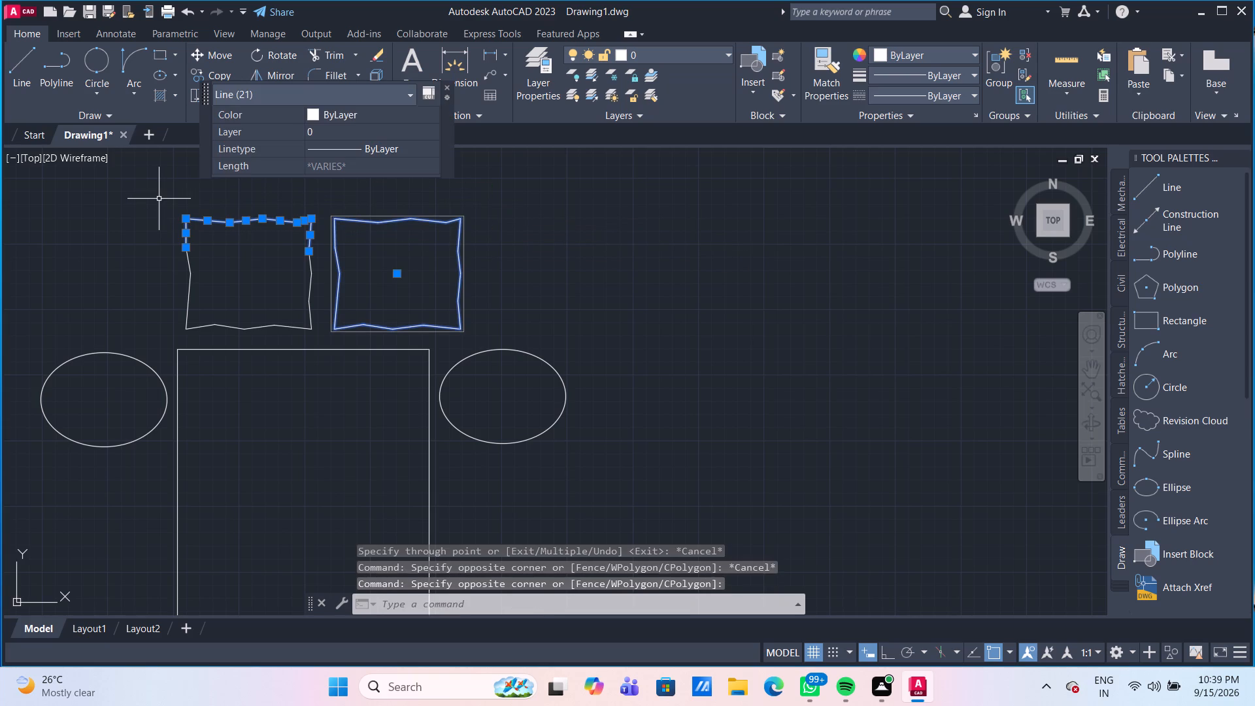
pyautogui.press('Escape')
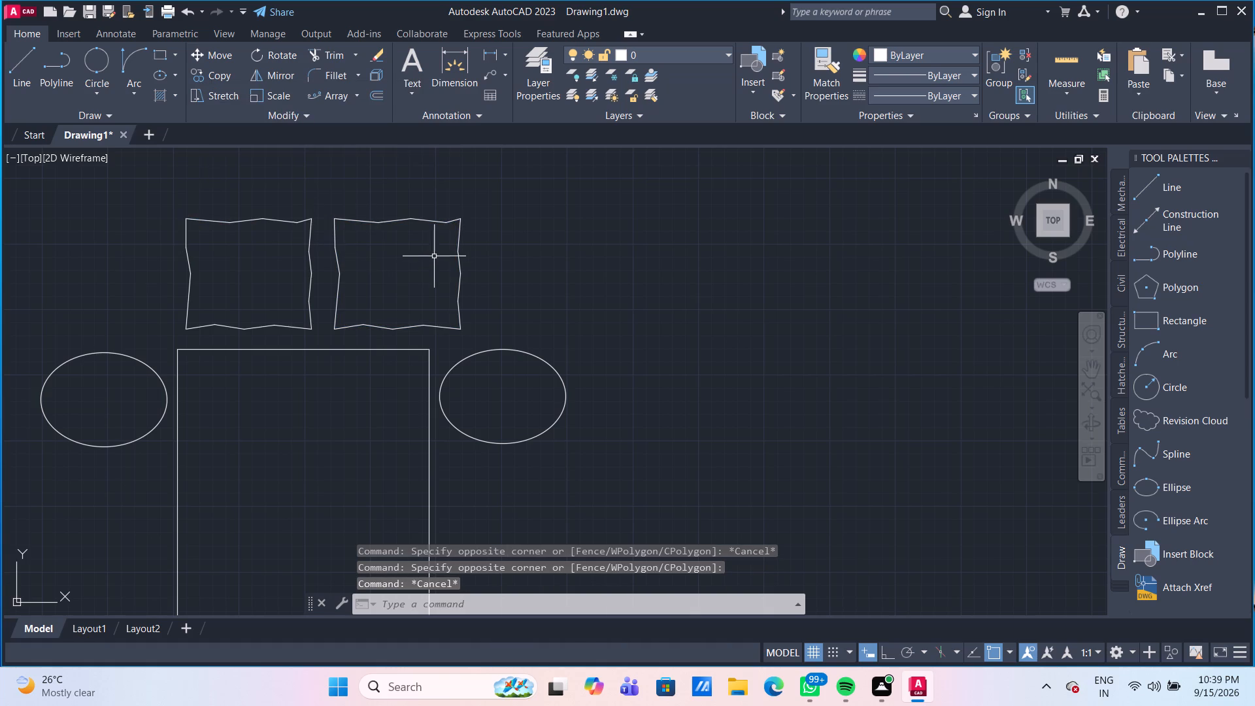
# Ungroup the right-hand zigzag outline into separate lines.
pyautogui.click(458, 252)
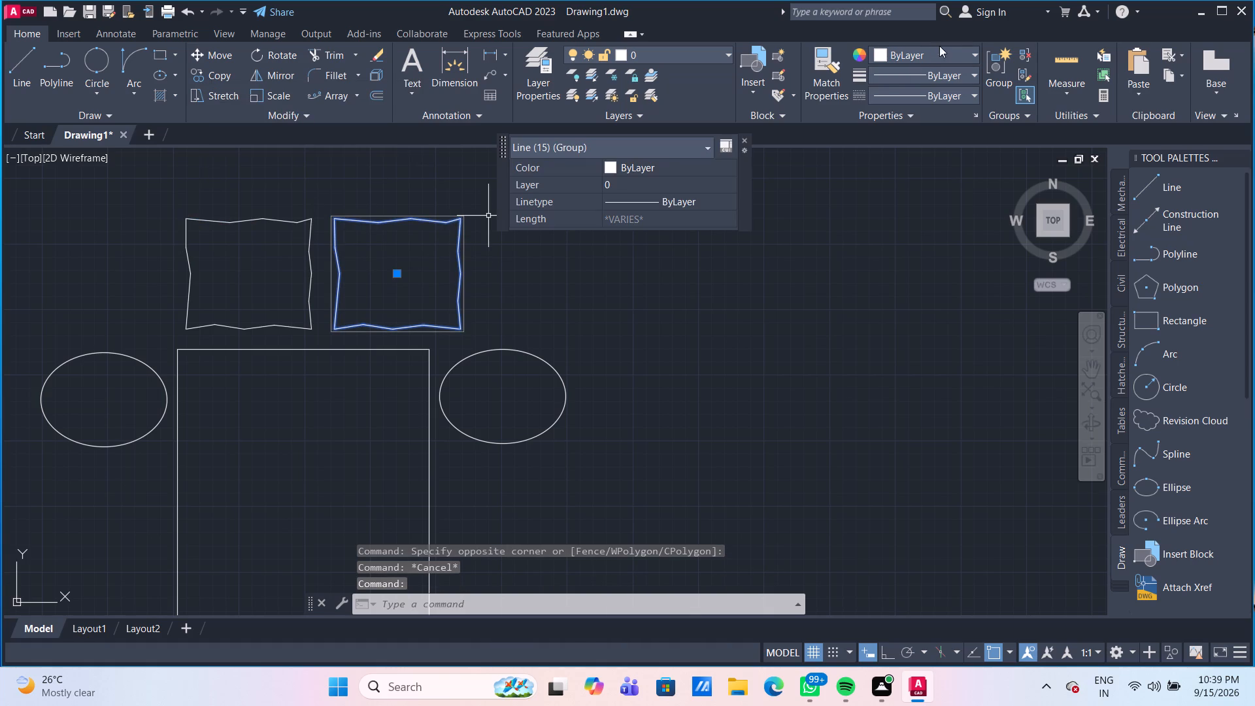
pyautogui.click(1024, 53)
# Stretch the top edges of both zigzag outlines straight down to the next vertex on the side, making both pieces shorter.
pyautogui.moveTo(498, 240); pyautogui.dragTo(482, 225)
pyautogui.click(158, 173)
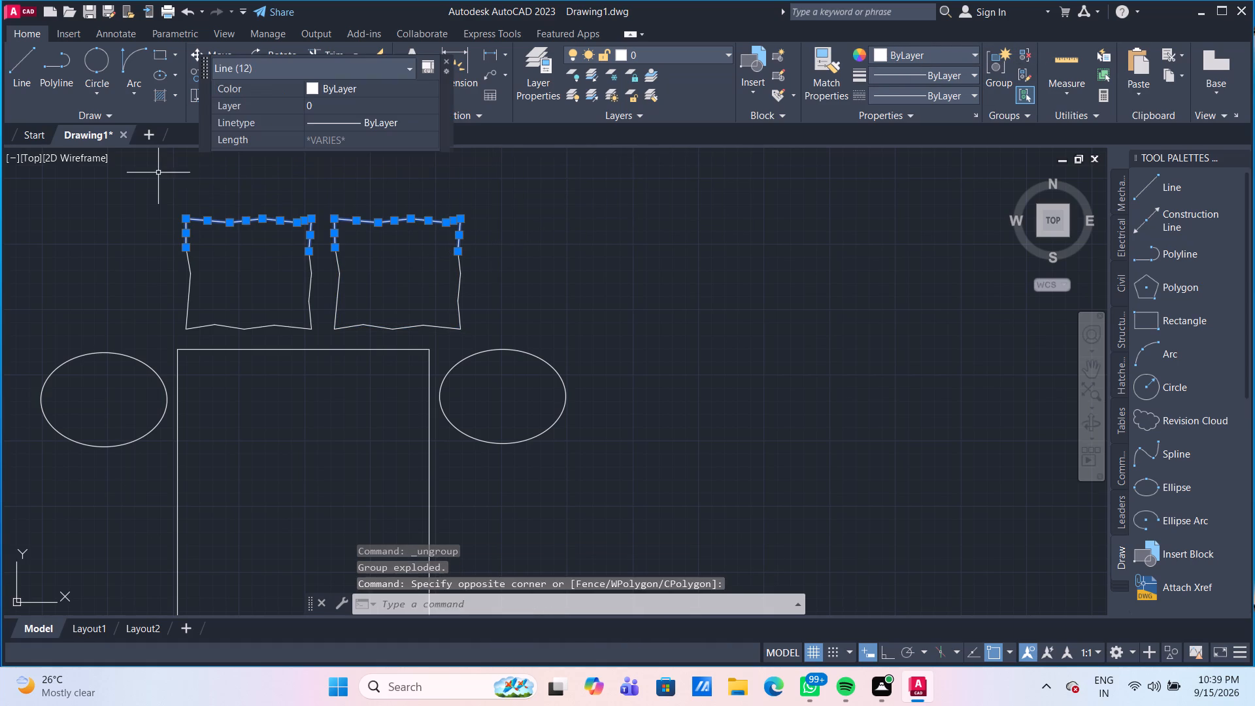
pyautogui.click(446, 58)
pyautogui.click(446, 58)
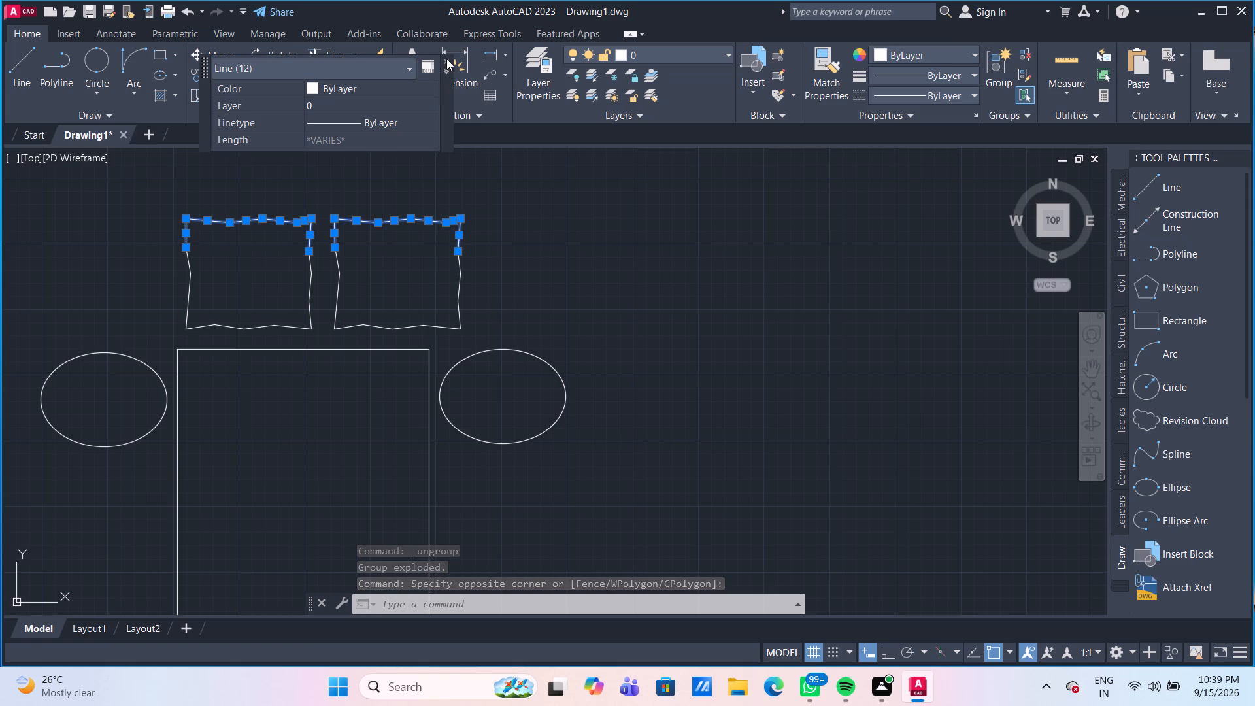
pyautogui.click(446, 59)
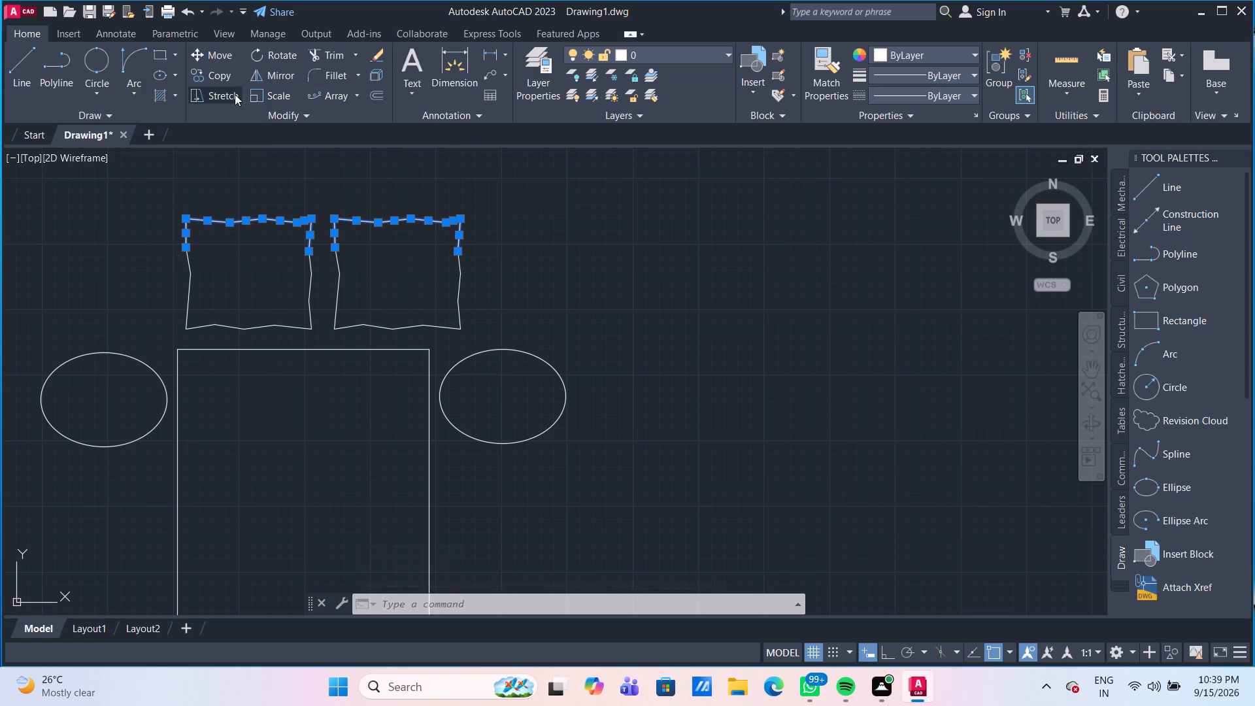
pyautogui.click(235, 94)
pyautogui.click(331, 216)
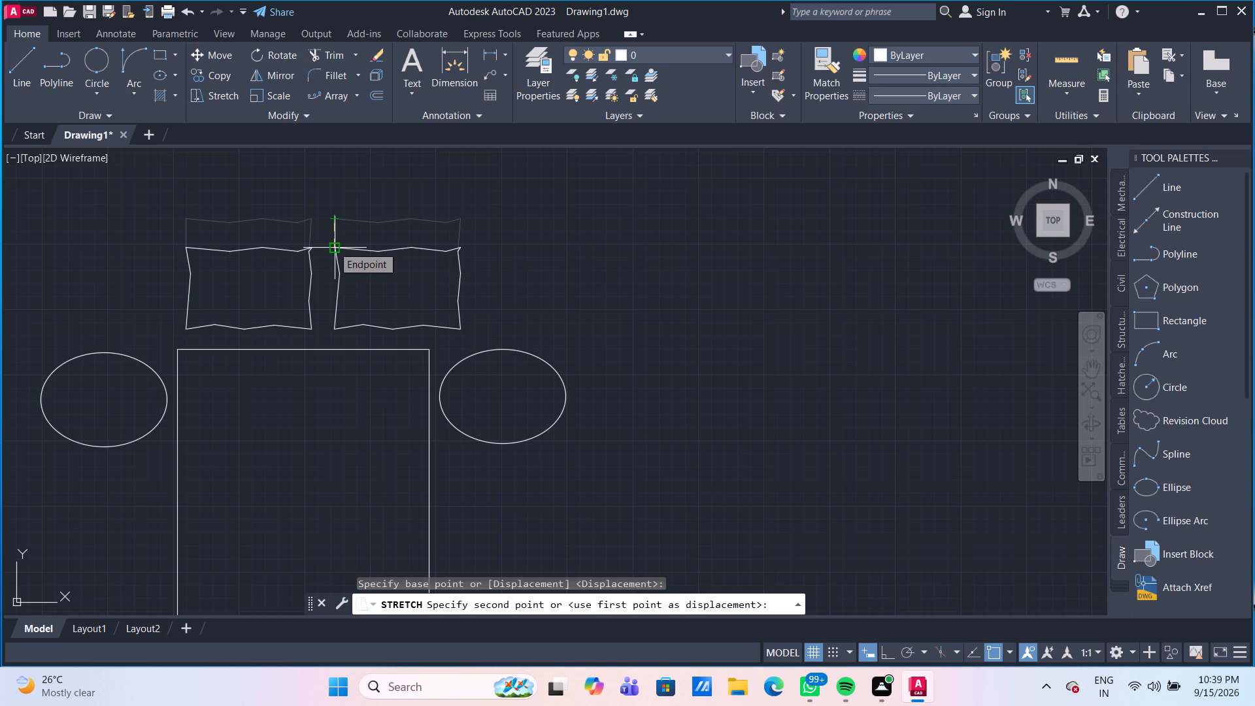
pyautogui.click(333, 246)
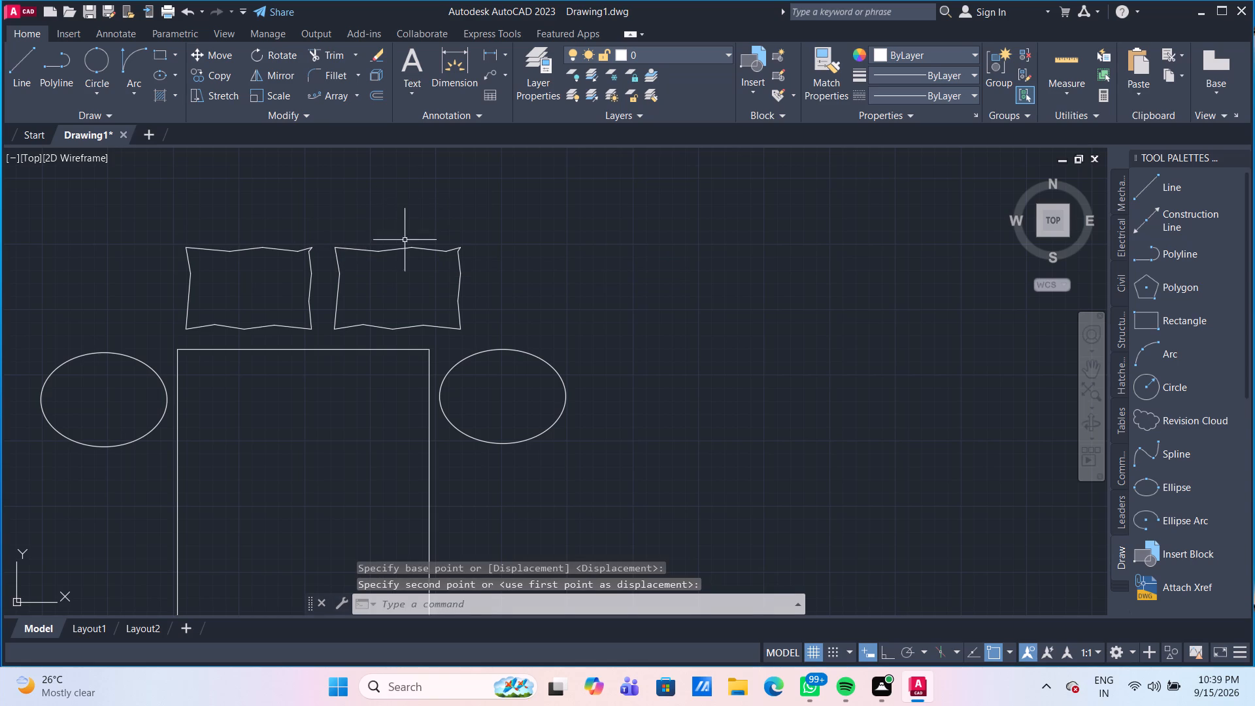
# Move the whole right-hand zigzag outline horizontally about 3" toward the left-hand one, with Ortho turned on.
pyautogui.moveTo(409, 242); pyautogui.dragTo(409, 211, button='middle')
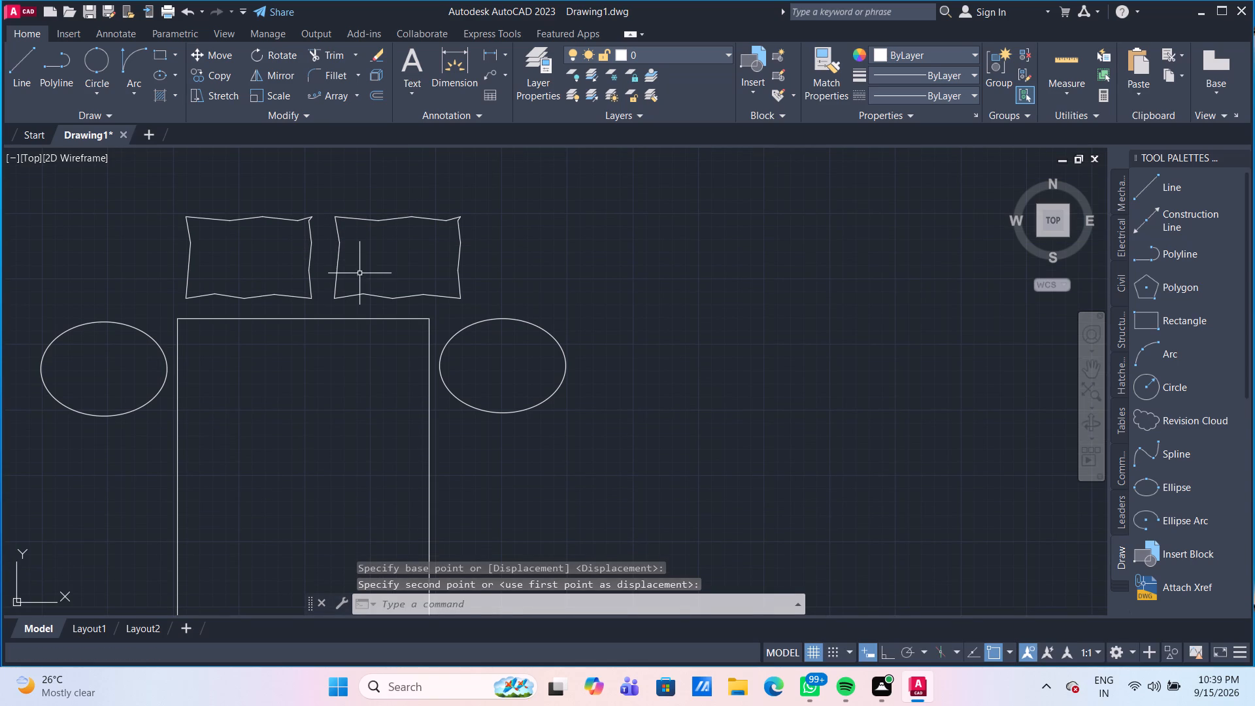
pyautogui.moveTo(360, 273); pyautogui.dragTo(352, 267)
pyautogui.click(471, 300)
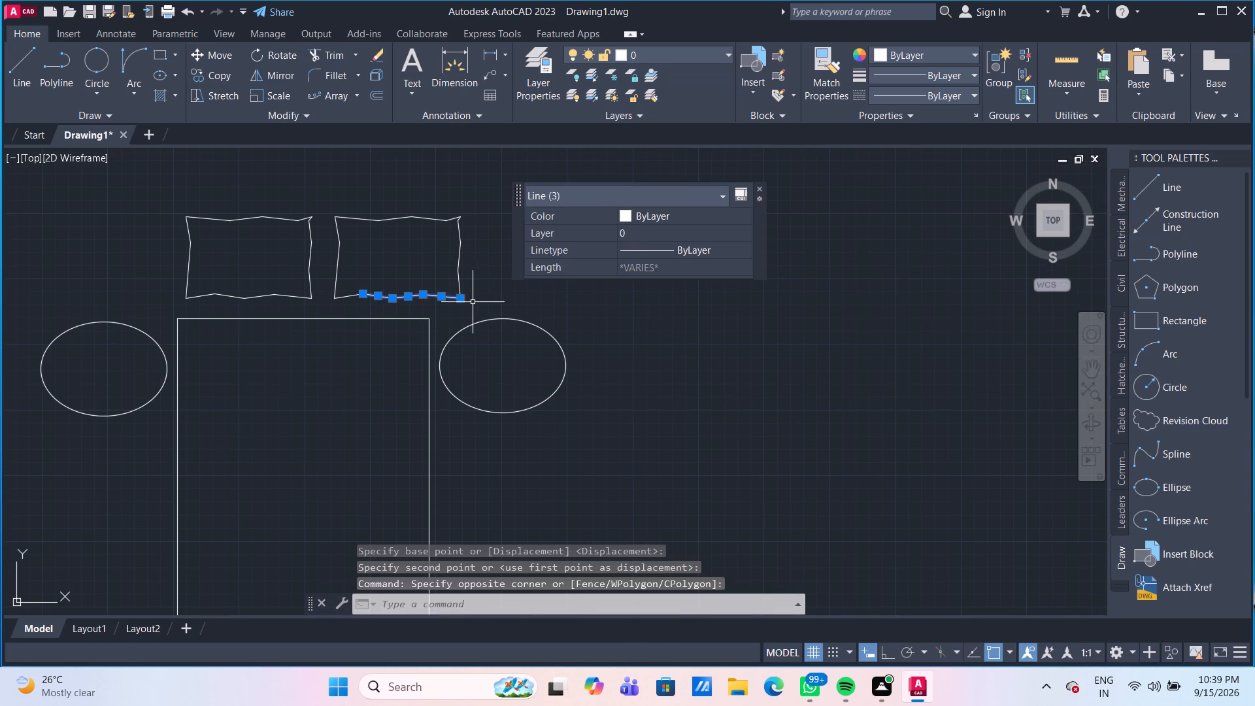
pyautogui.click(473, 307)
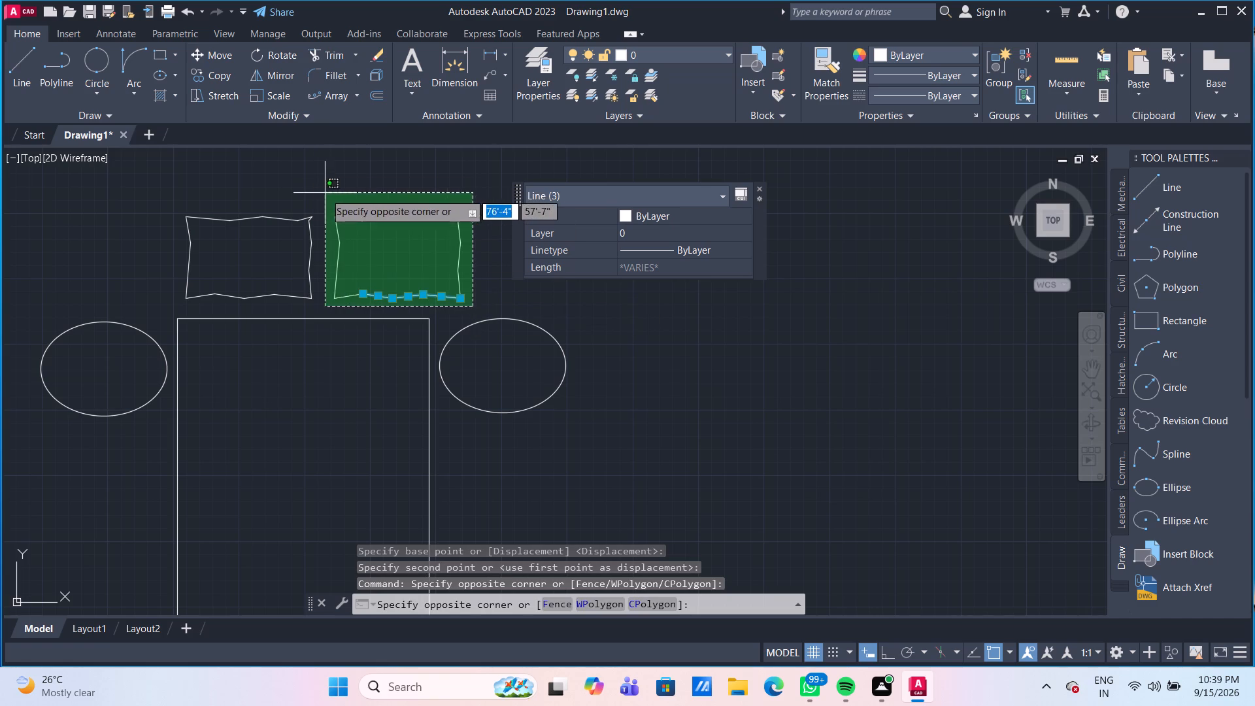
pyautogui.click(325, 193)
pyautogui.press('m')
pyautogui.press('Return')
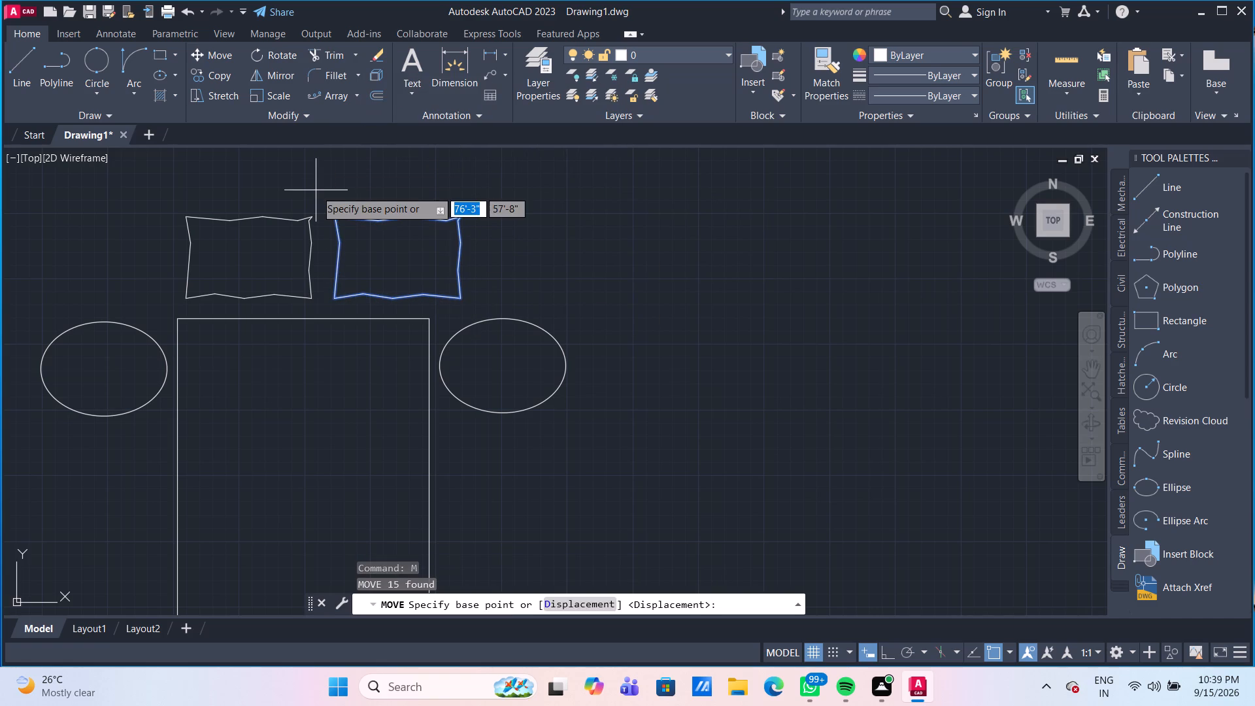
pyautogui.click(333, 296)
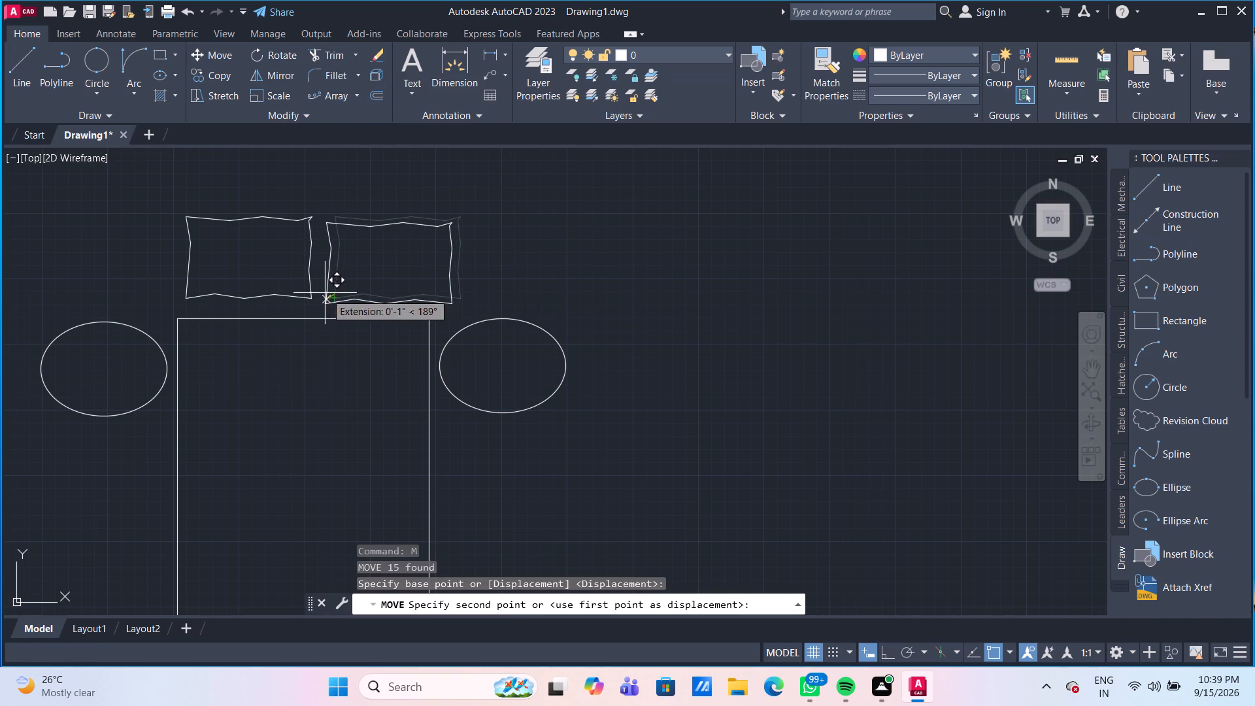
pyautogui.scroll(1, 324, 282)
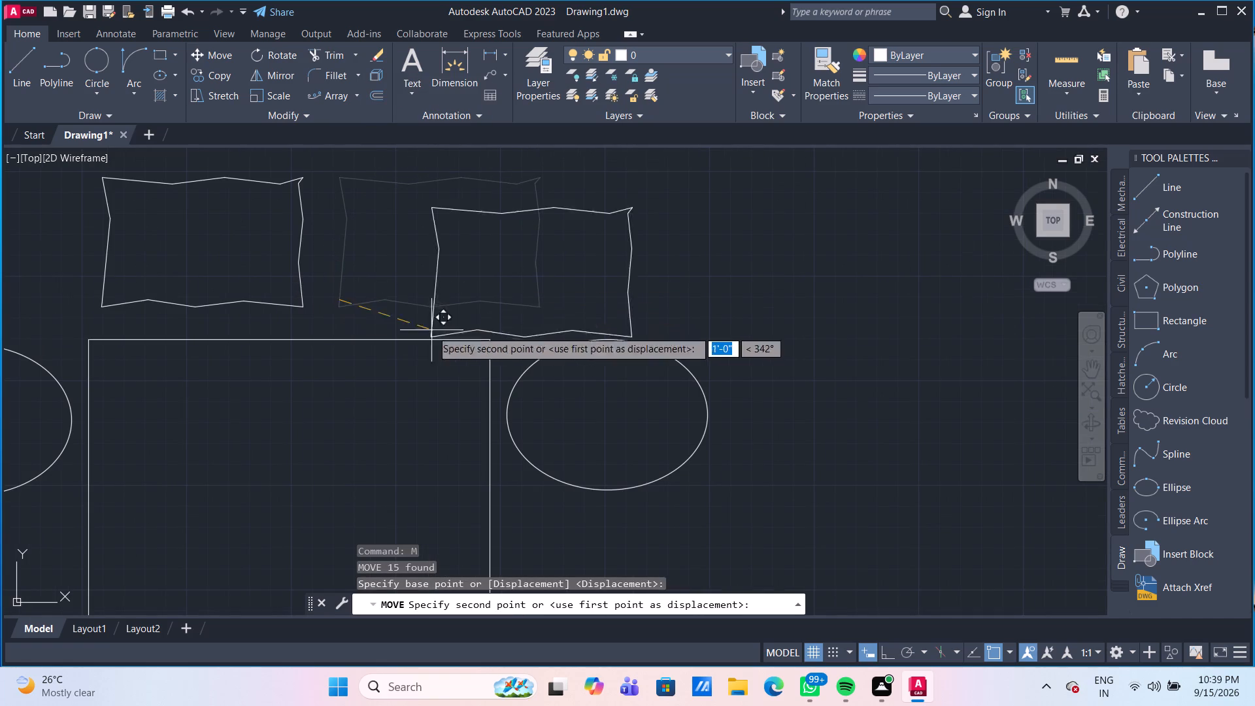
pyautogui.click(890, 655)
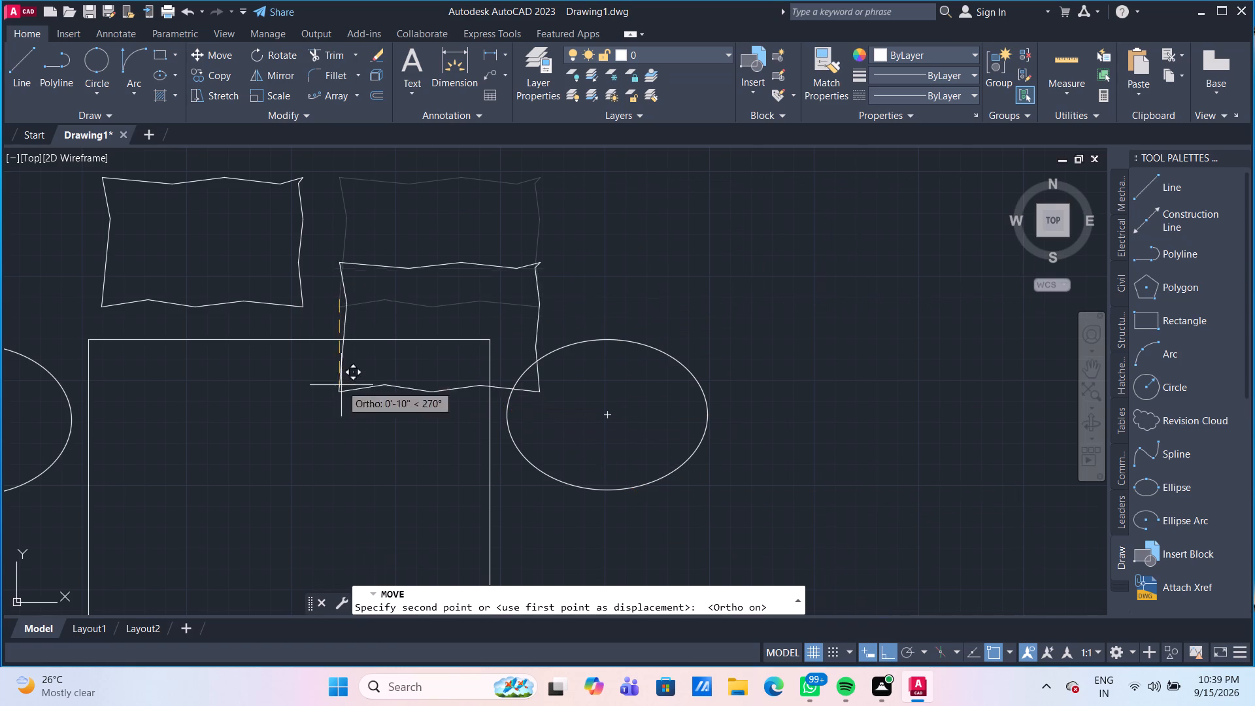
pyautogui.click(315, 294)
# Stretch the right side of the right-hand zigzag outline inward by 2".
pyautogui.click(539, 323)
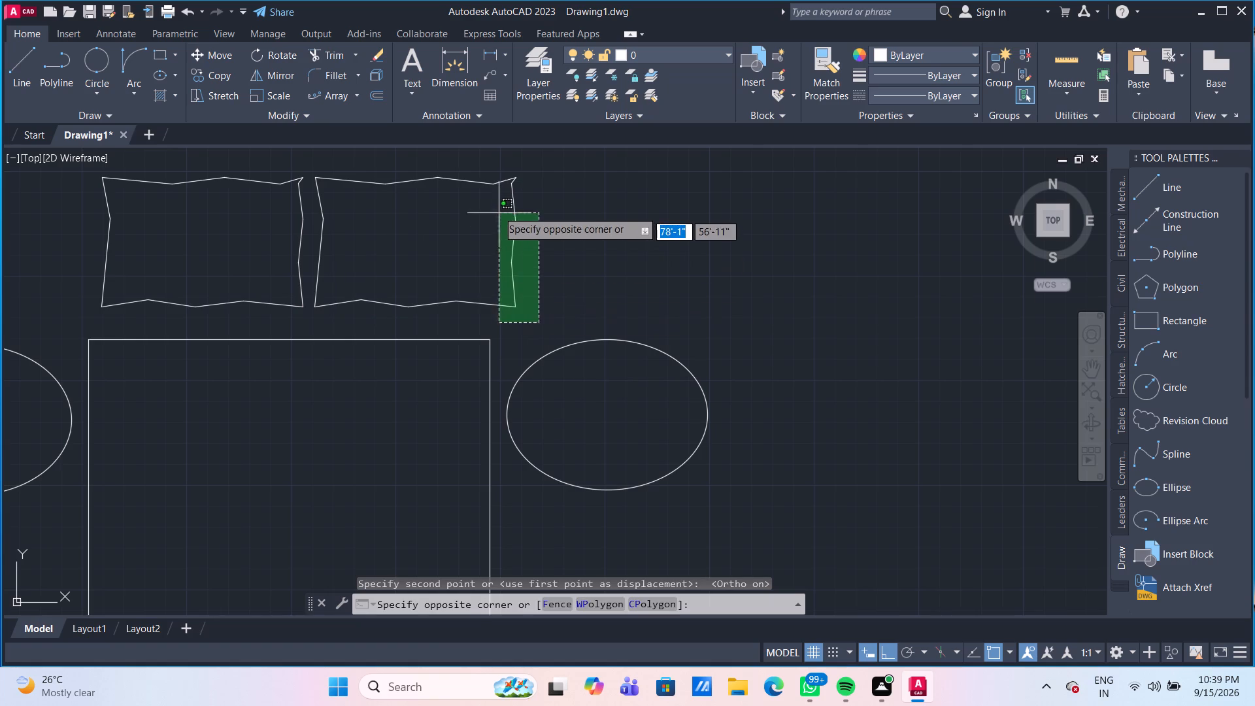
pyautogui.click(494, 169)
pyautogui.click(233, 91)
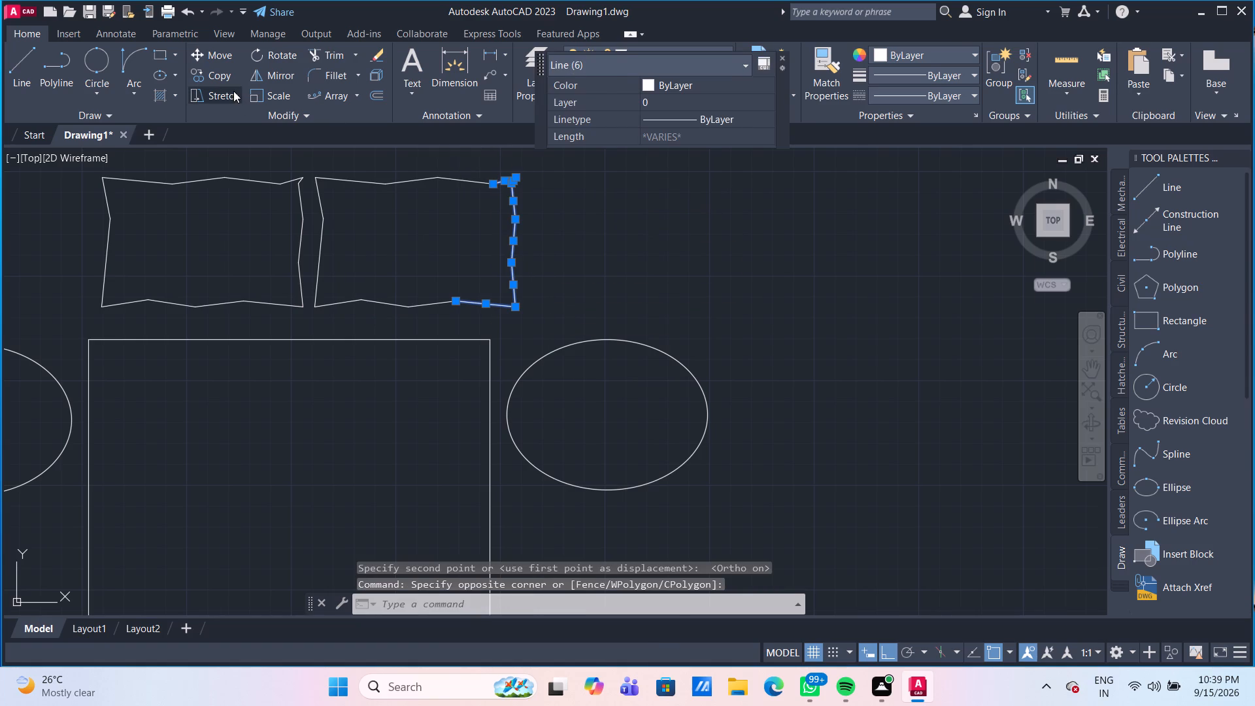
pyautogui.click(510, 268)
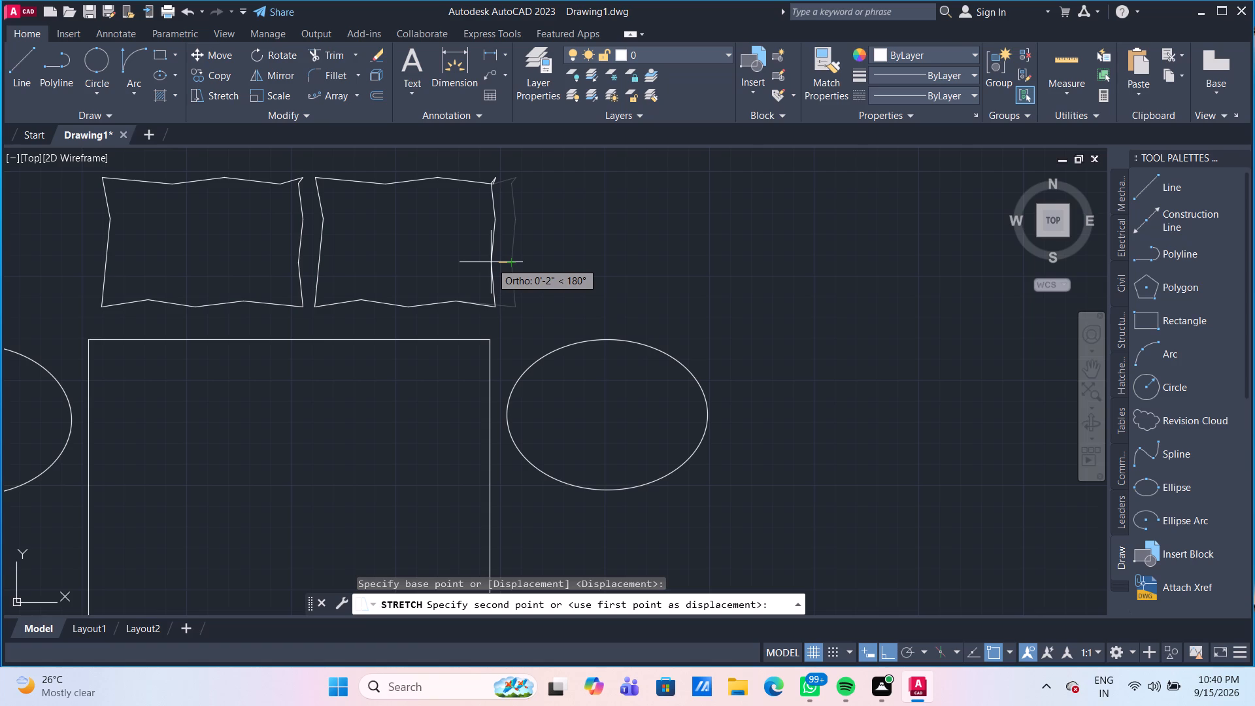
pyautogui.write('2"')
pyautogui.press('Return')
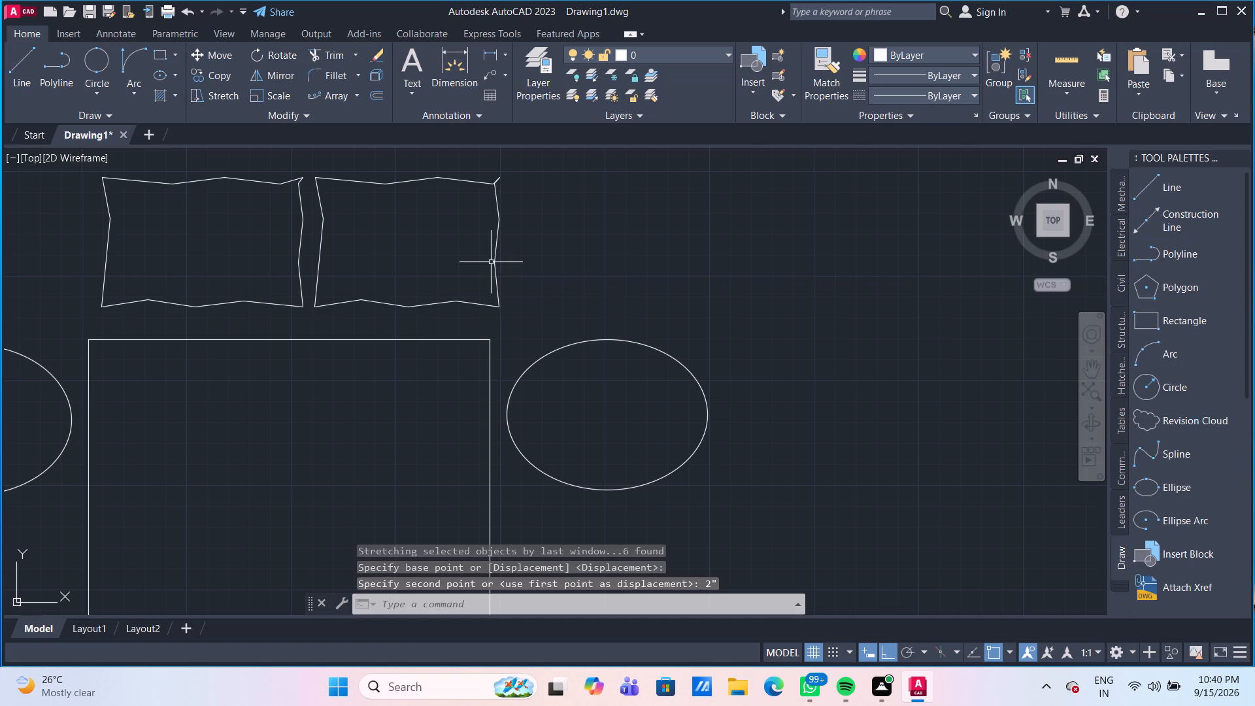
# Delete the two short diagonal lines sticking out at the upper right corner of the right-hand zigzag outline.
pyautogui.scroll(2, 479, 184)
pyautogui.scroll(1, 539, 184)
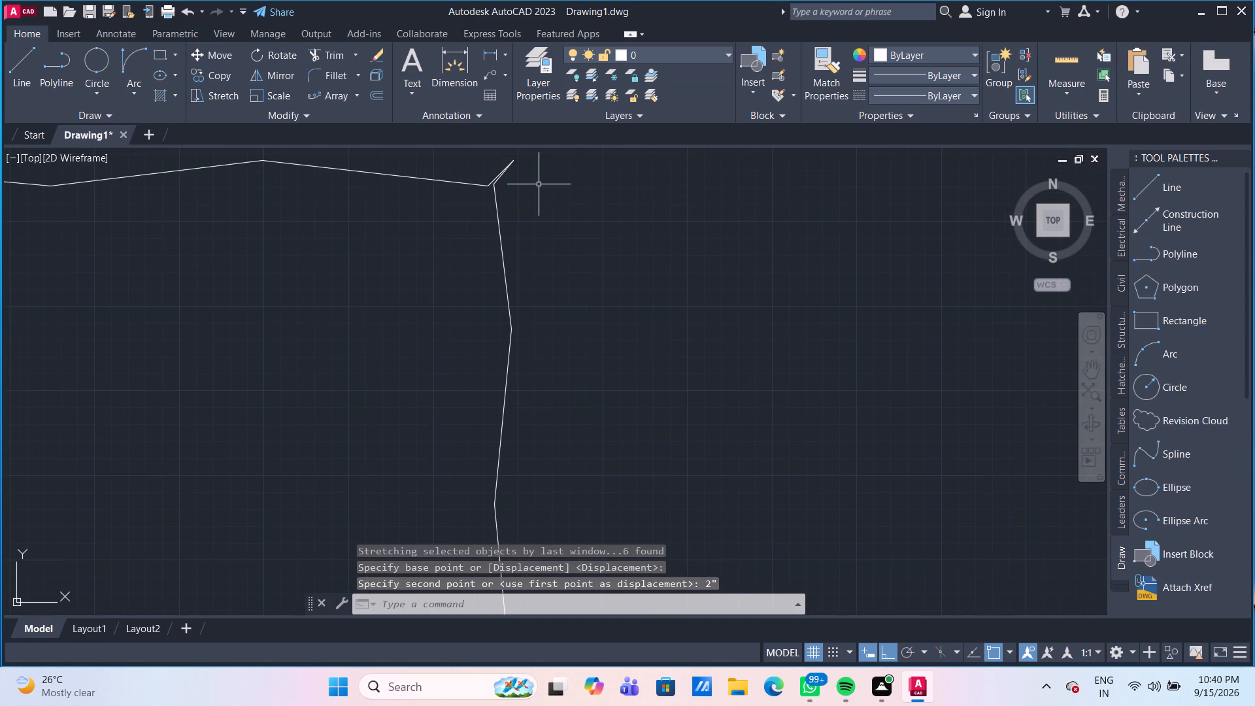
pyautogui.click(505, 173)
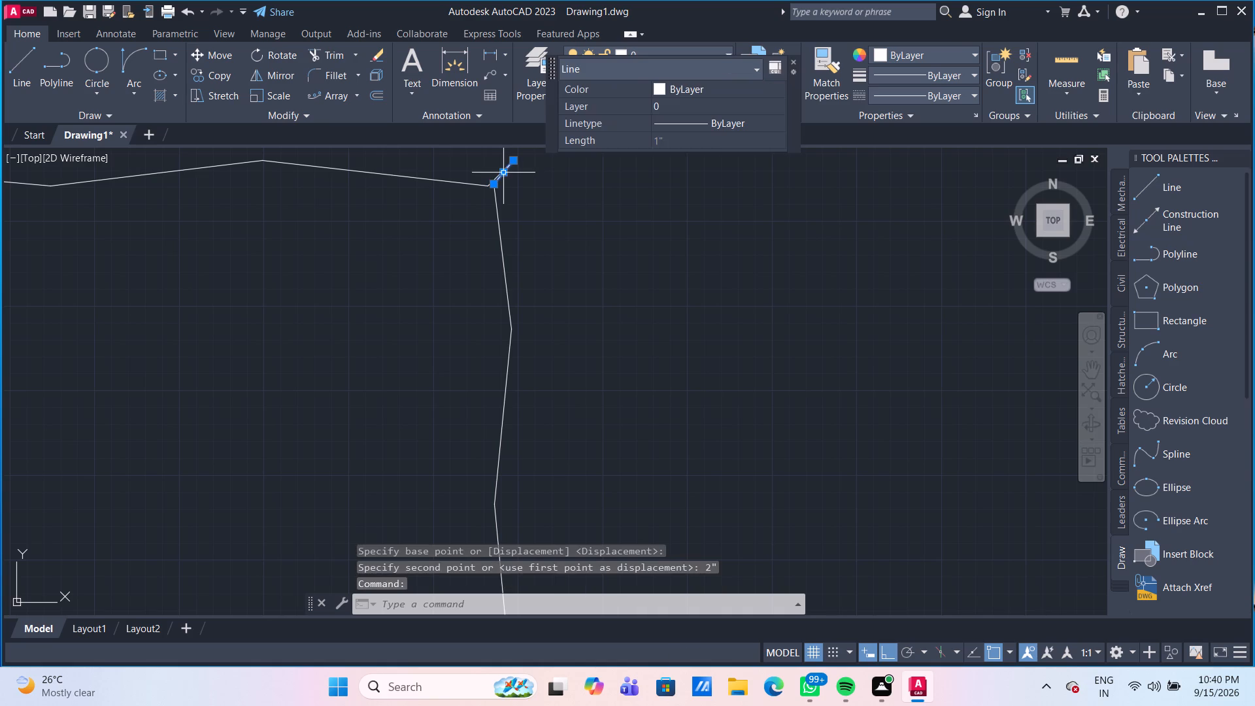
pyautogui.press('Delete')
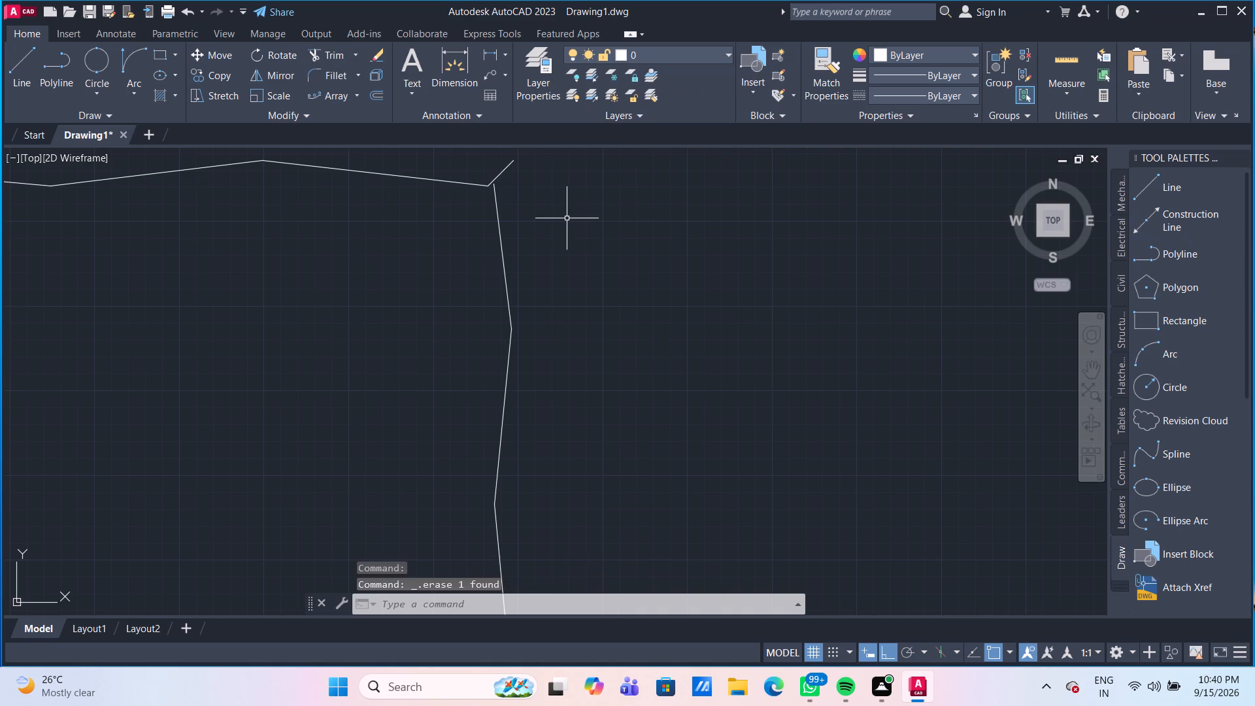
pyautogui.click(508, 167)
pyautogui.press('Delete')
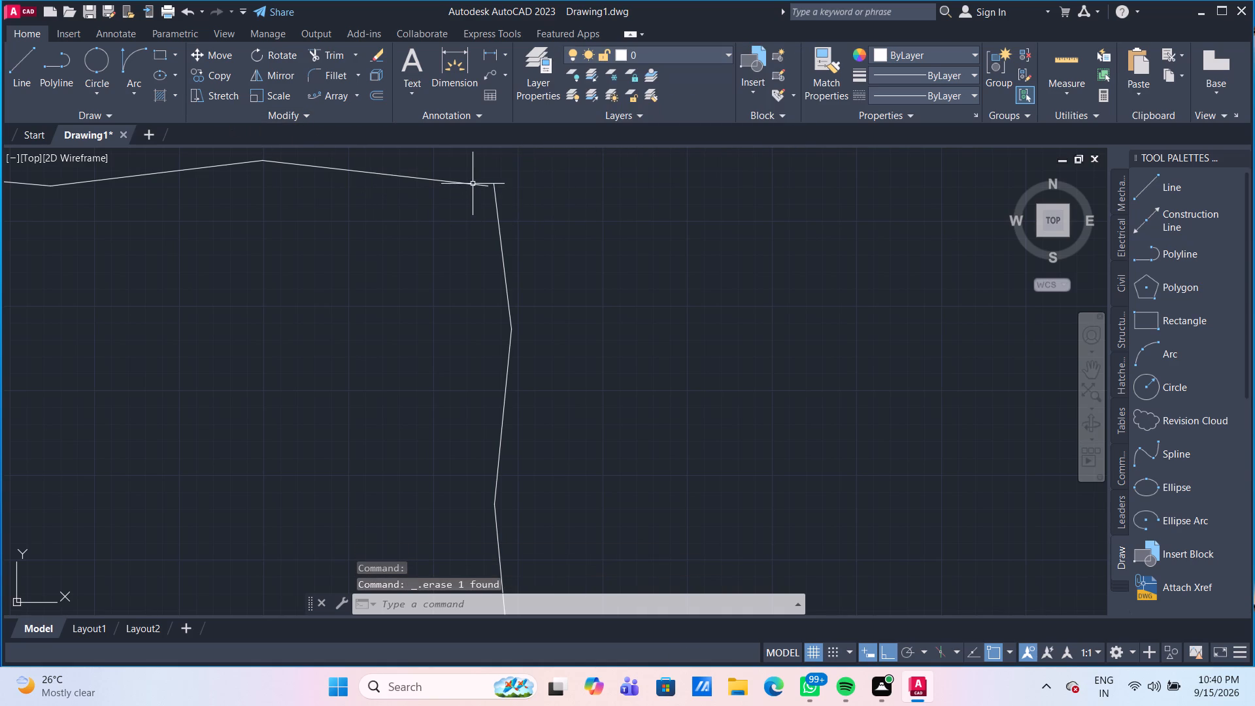
# Stretch the end of the right-hand zigzag outline's top edge to the top vertex of its right side, closing the corner.
pyautogui.click(474, 184)
pyautogui.click(486, 188)
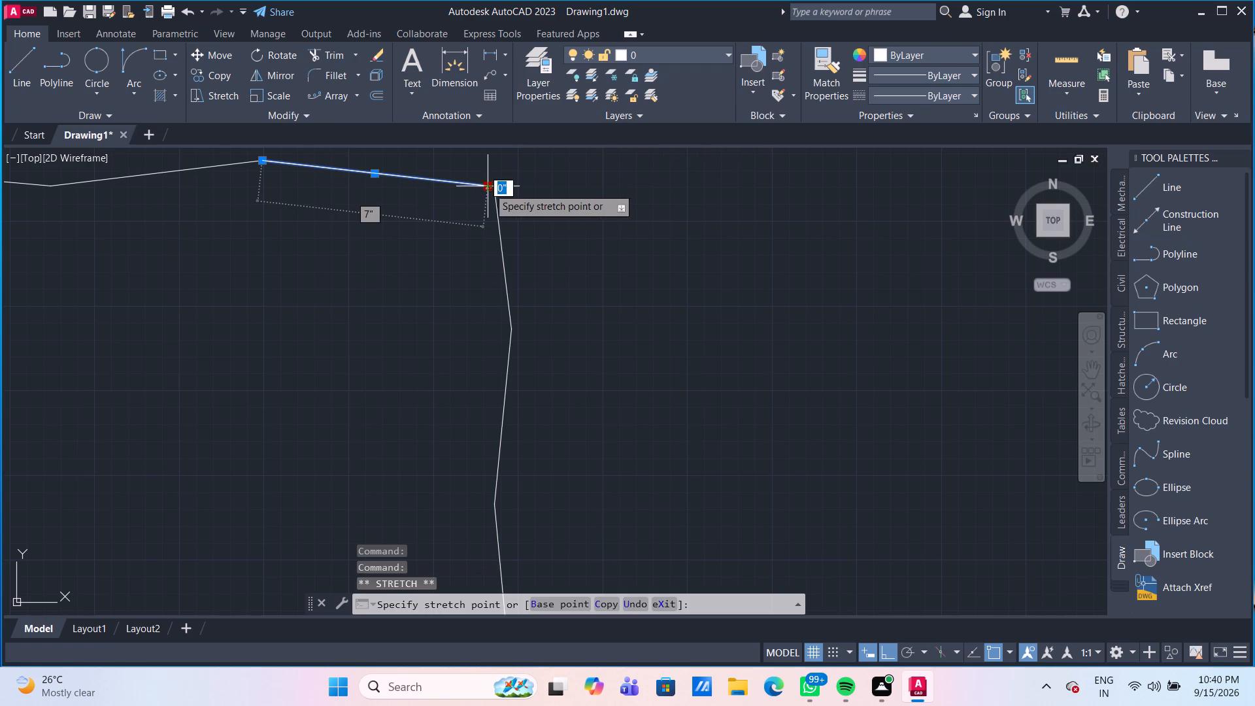
pyautogui.scroll(3, 492, 188)
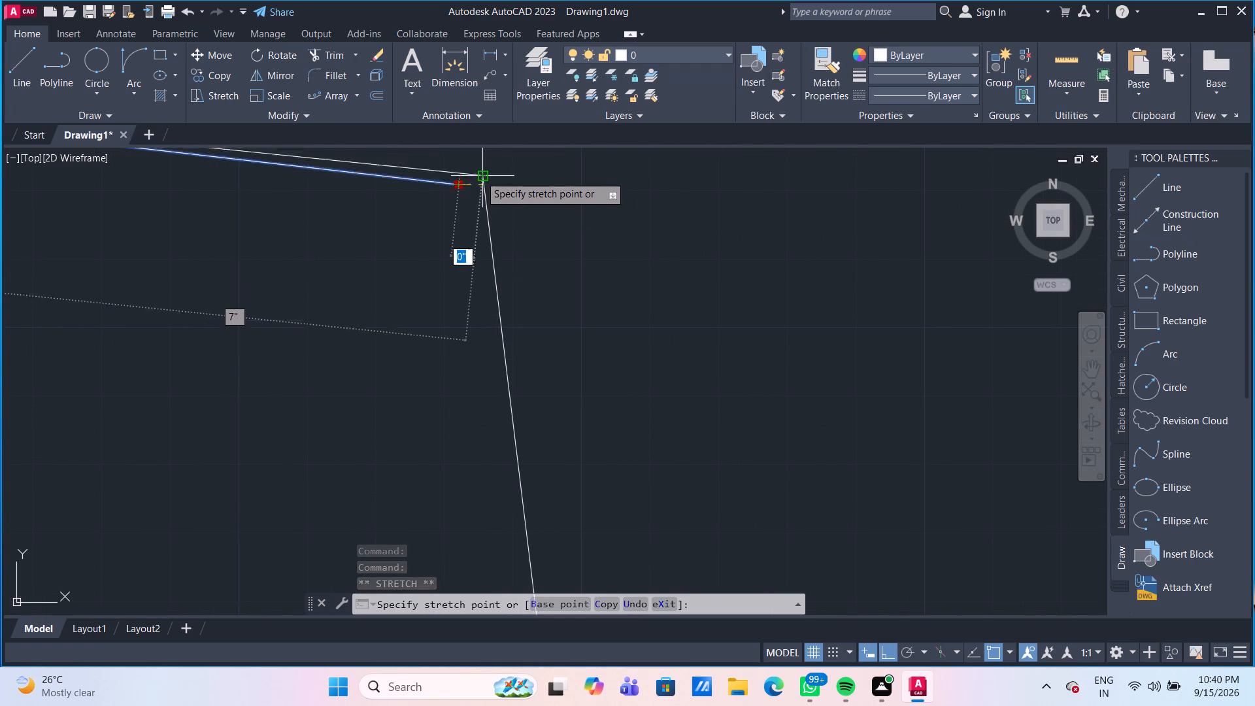
pyautogui.click(480, 175)
pyautogui.press('Escape')
pyautogui.scroll(-3, 661, 315)
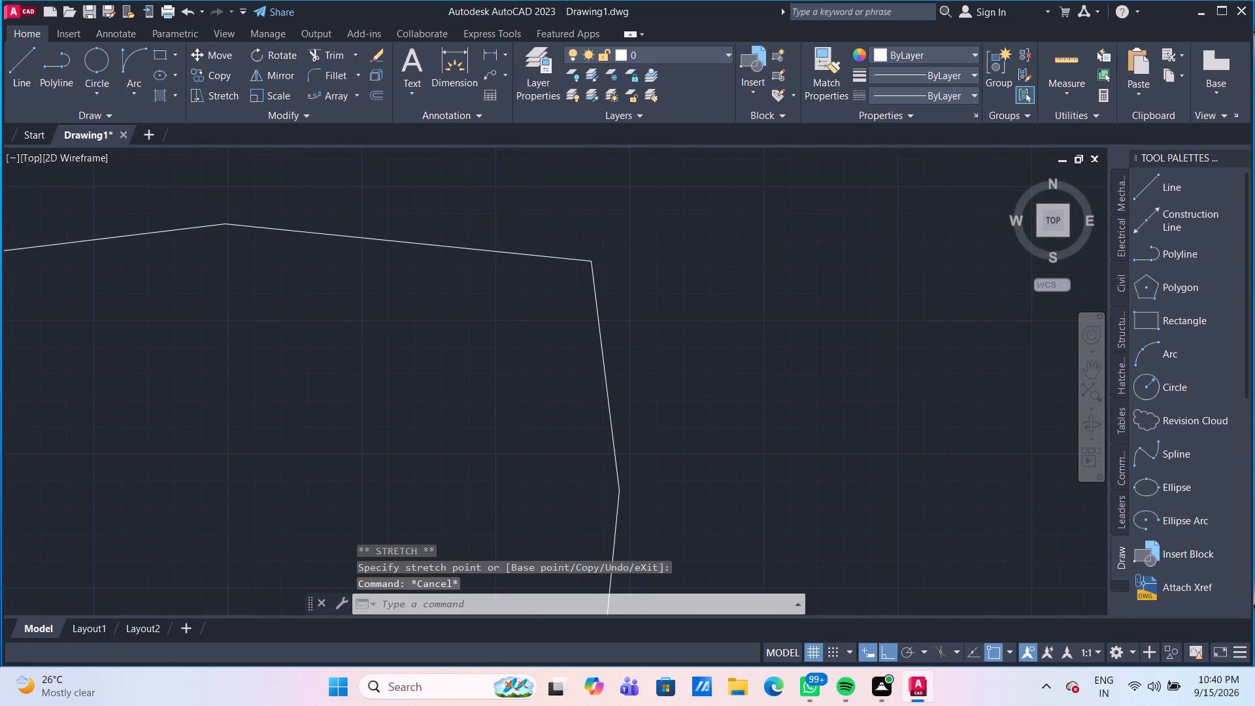
# Stretch the left side of the left-hand zigzag outline inward by 2".
pyautogui.scroll(-4, 658, 318)
pyautogui.scroll(-1, 648, 414)
pyautogui.scroll(1, 607, 409)
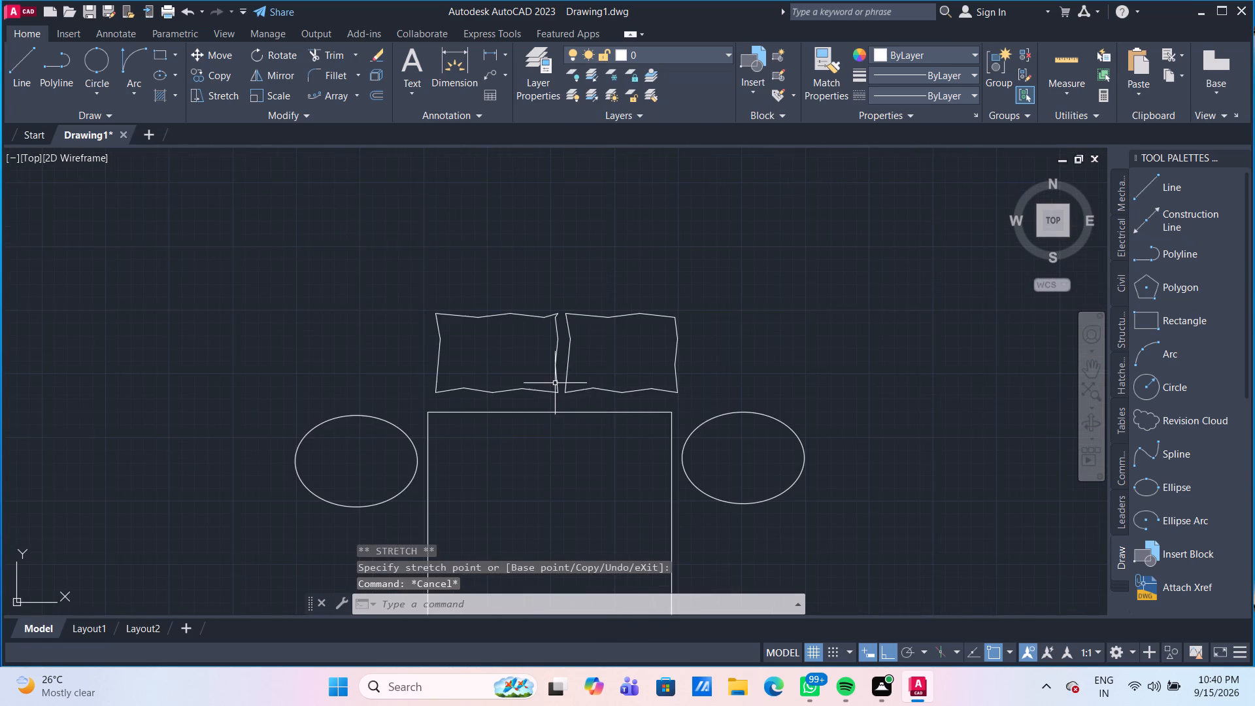
pyautogui.scroll(1, 554, 383)
pyautogui.click(378, 416)
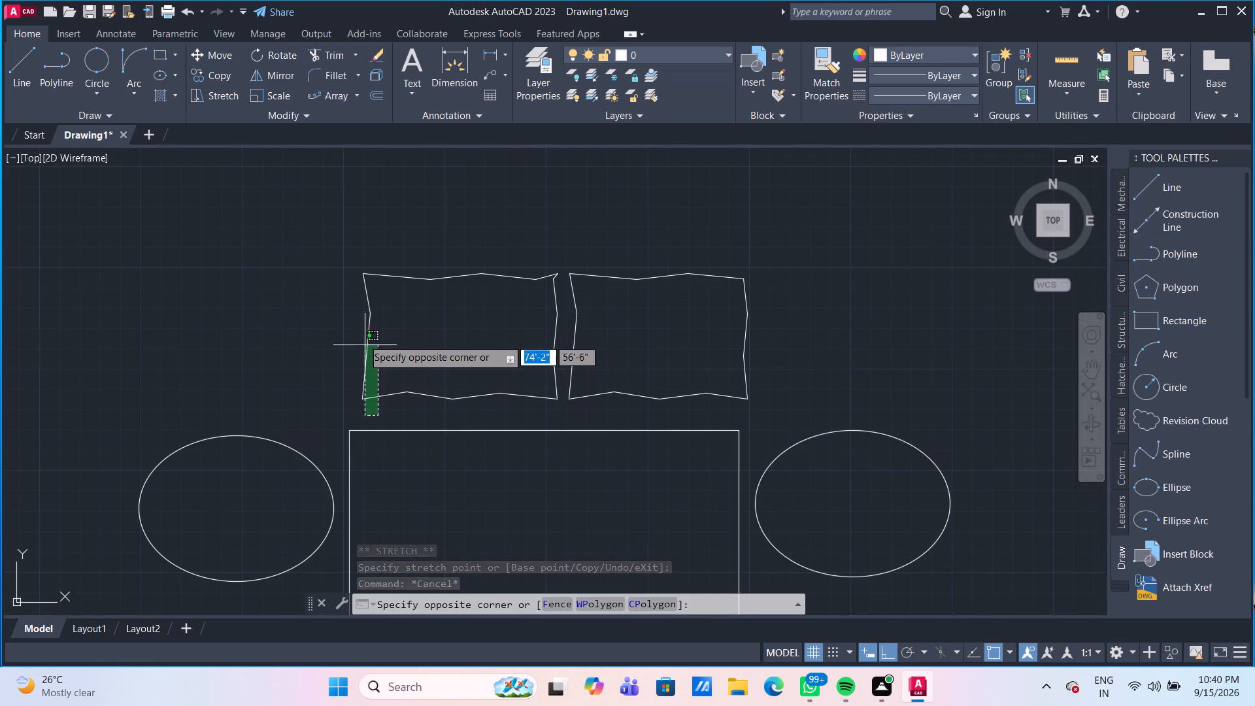
pyautogui.click(348, 254)
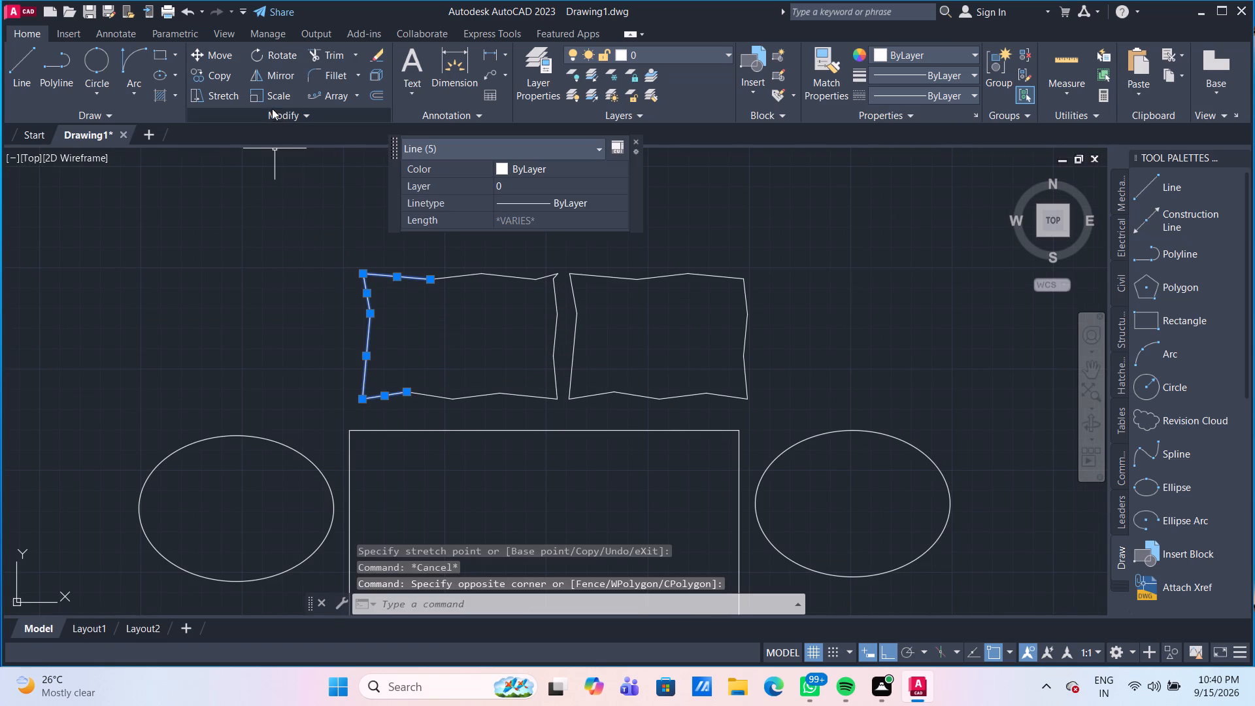
pyautogui.click(229, 96)
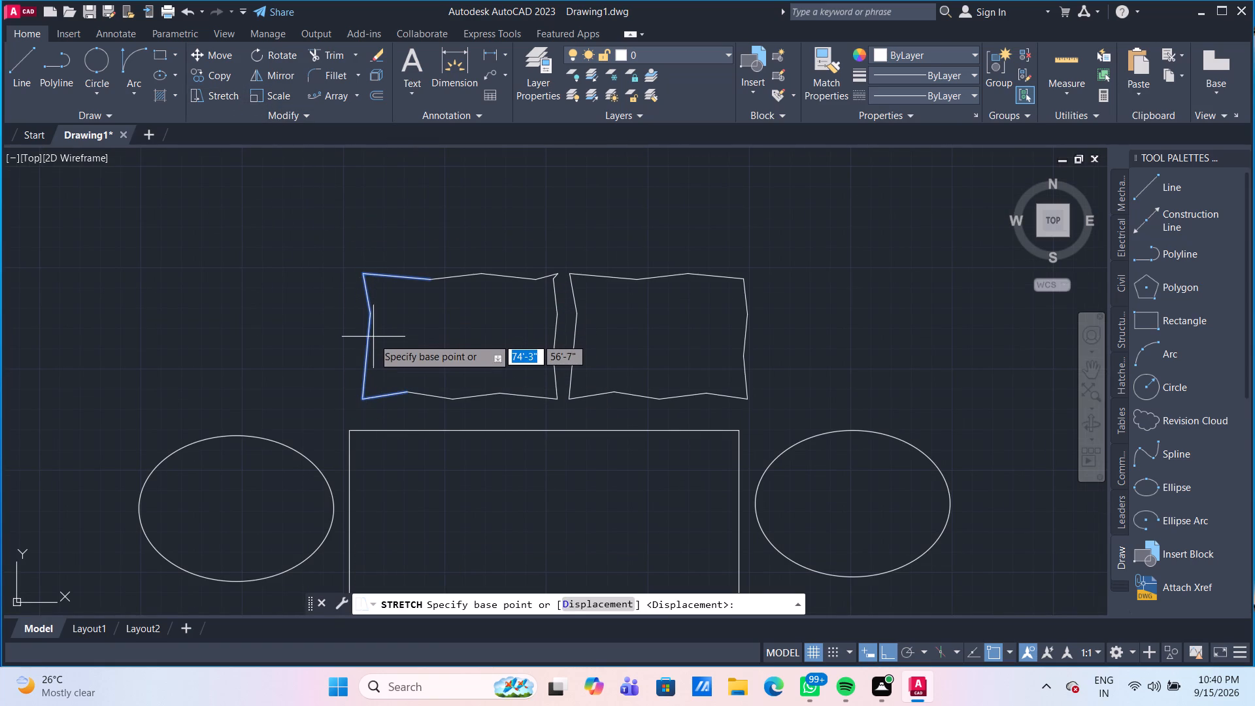
pyautogui.click(369, 347)
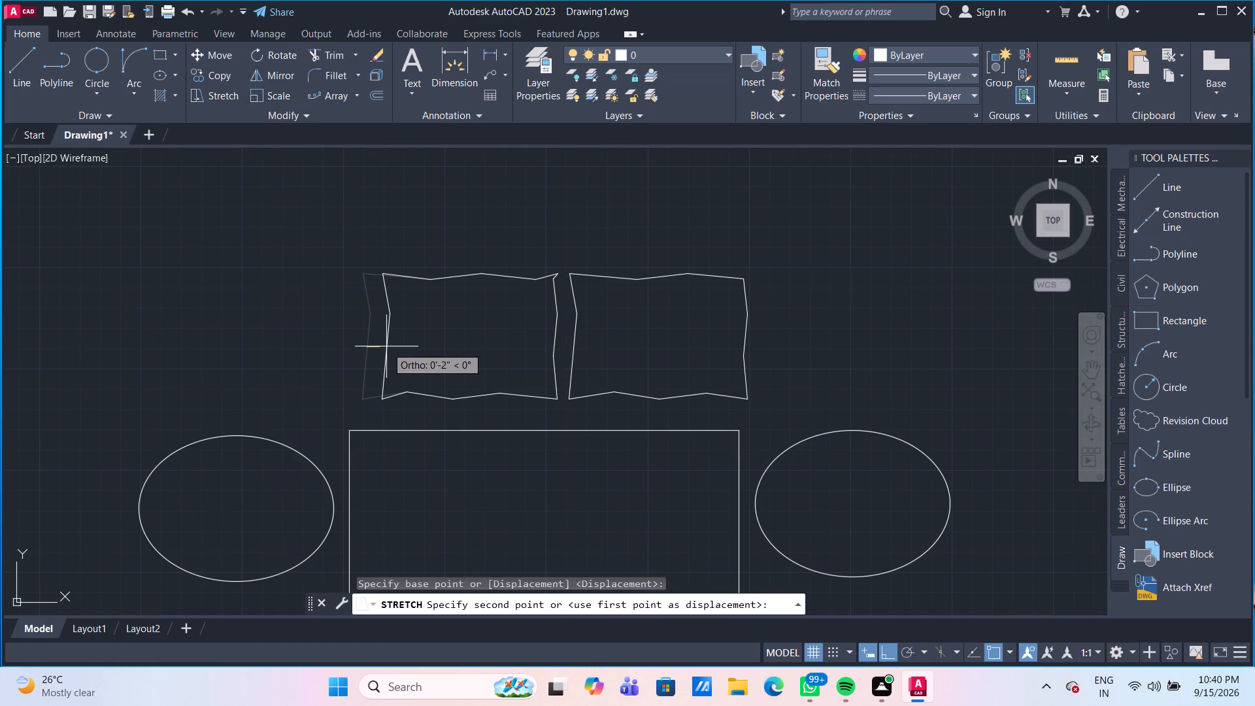
pyautogui.write('2"')
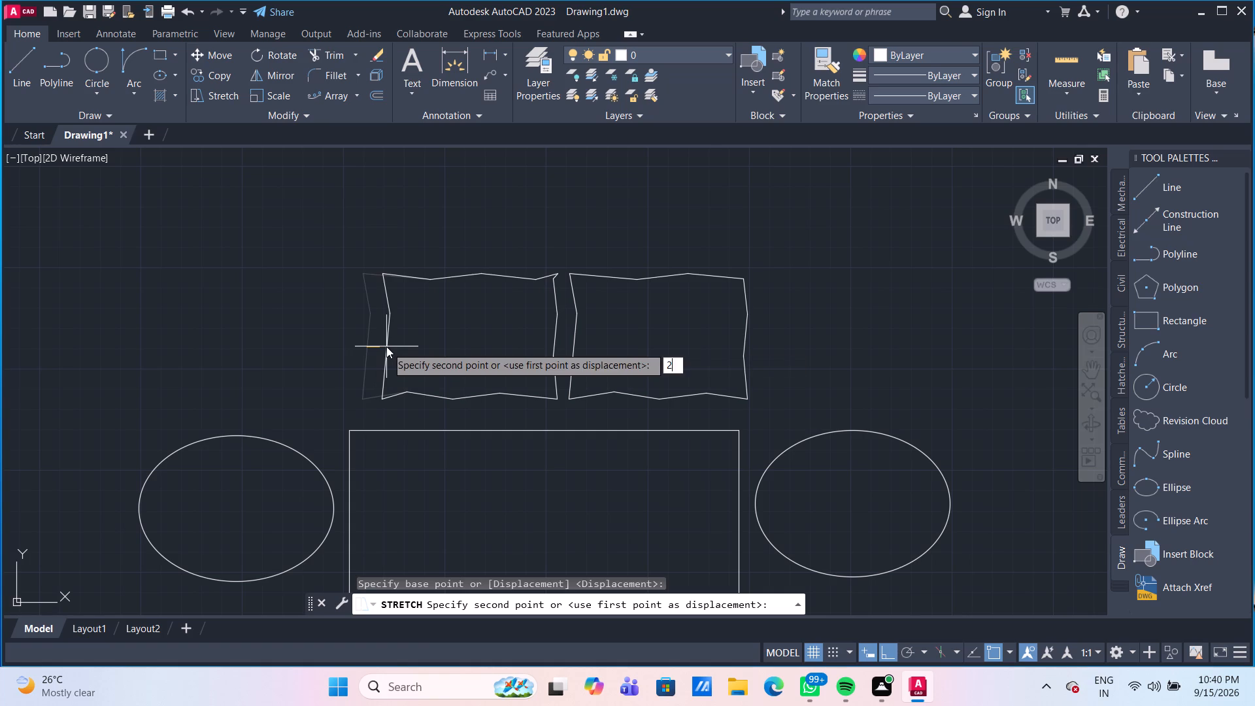
pyautogui.press('Return')
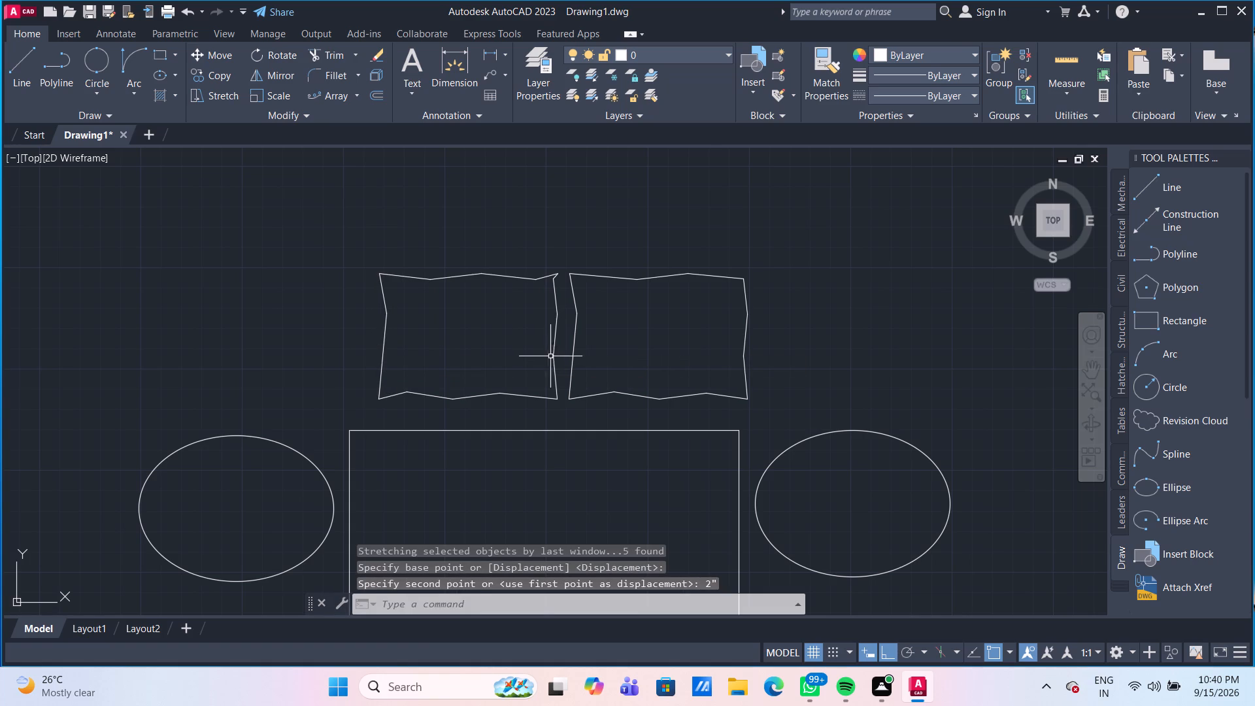
# Move both zigzag outlines about 1'-9" down into the top end of the 4' by 6' rectangle, with Ortho turned off.
pyautogui.click(788, 409)
pyautogui.click(369, 251)
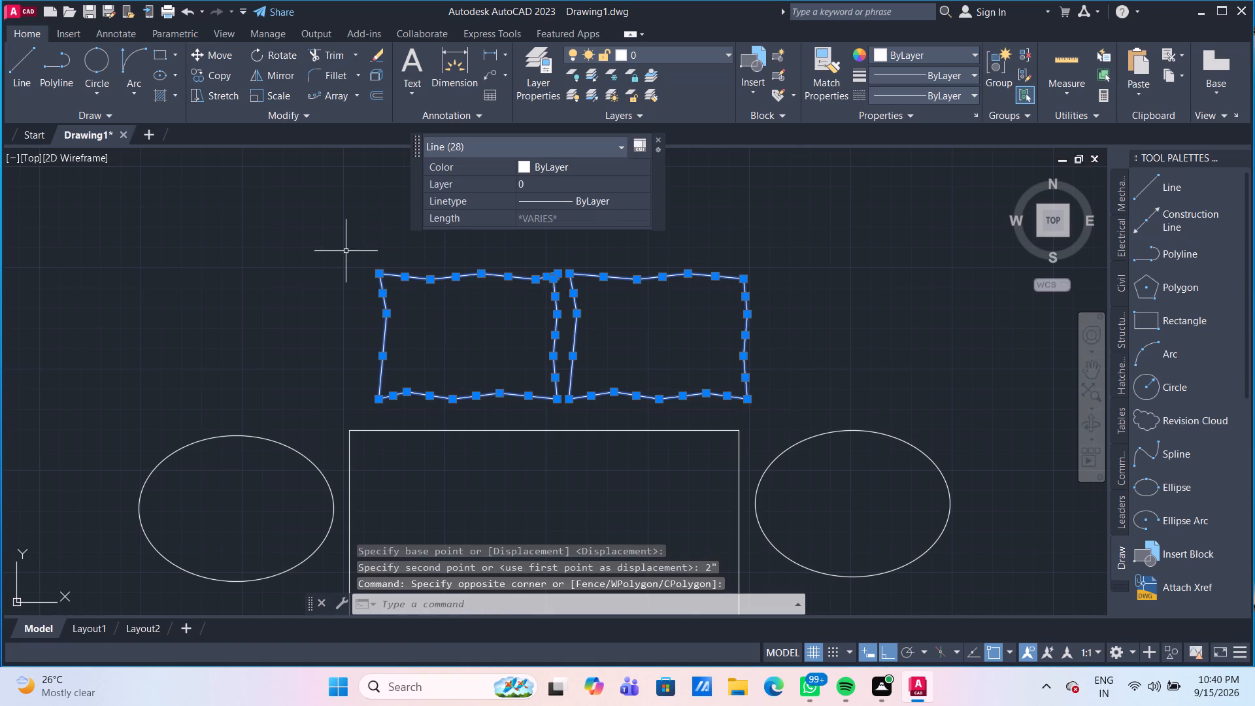
pyautogui.press('m')
pyautogui.press('Return')
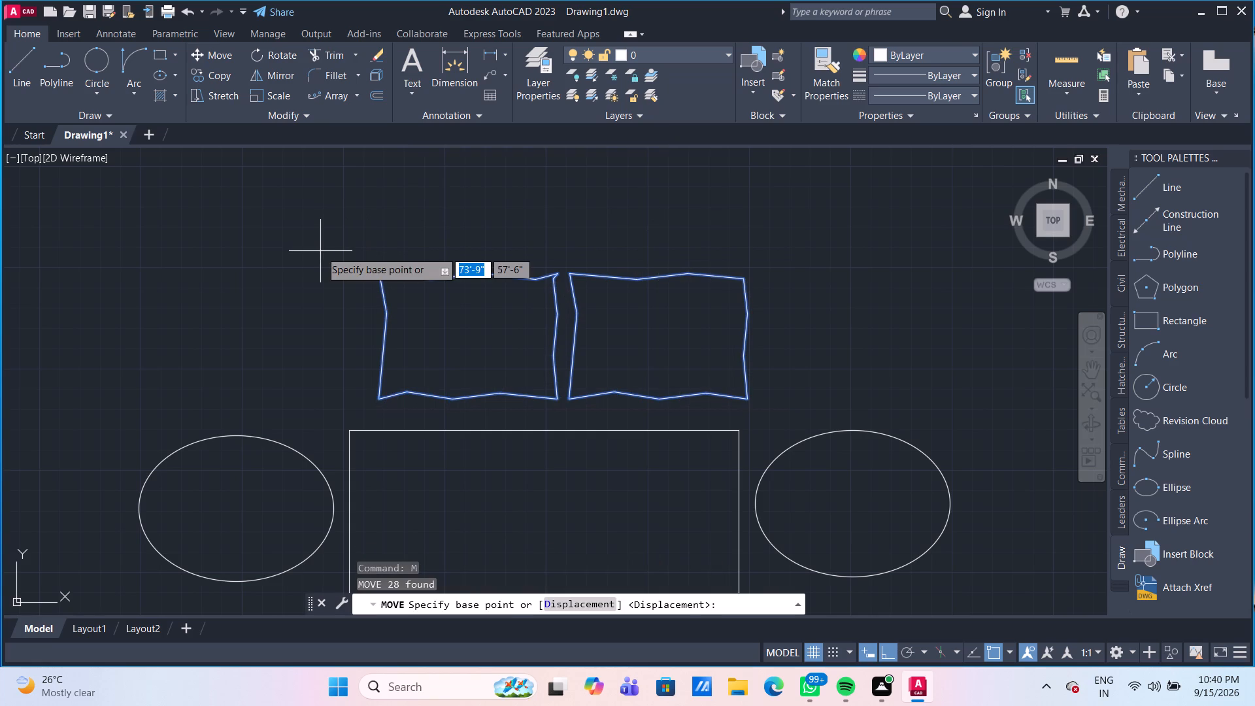
pyautogui.click(378, 398)
pyautogui.moveTo(374, 511); pyautogui.dragTo(374, 511, button='middle')
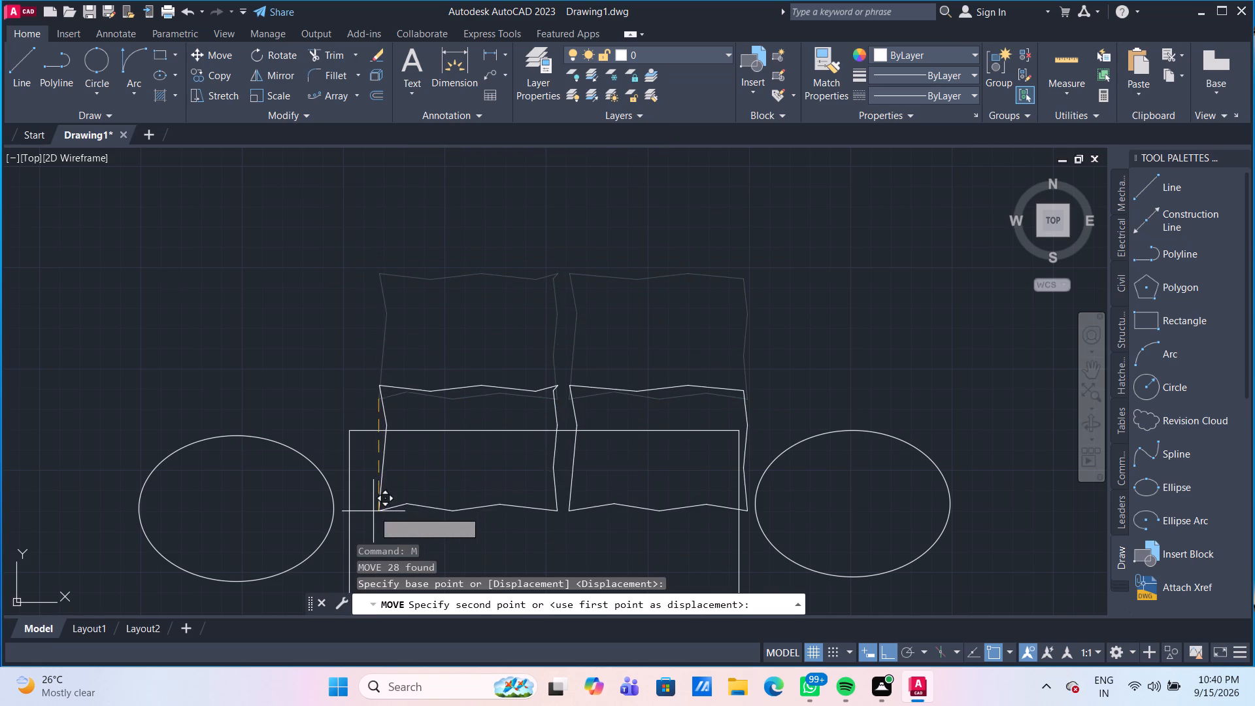
pyautogui.moveTo(374, 511); pyautogui.dragTo(349, 380, button='middle')
pyautogui.click(886, 654)
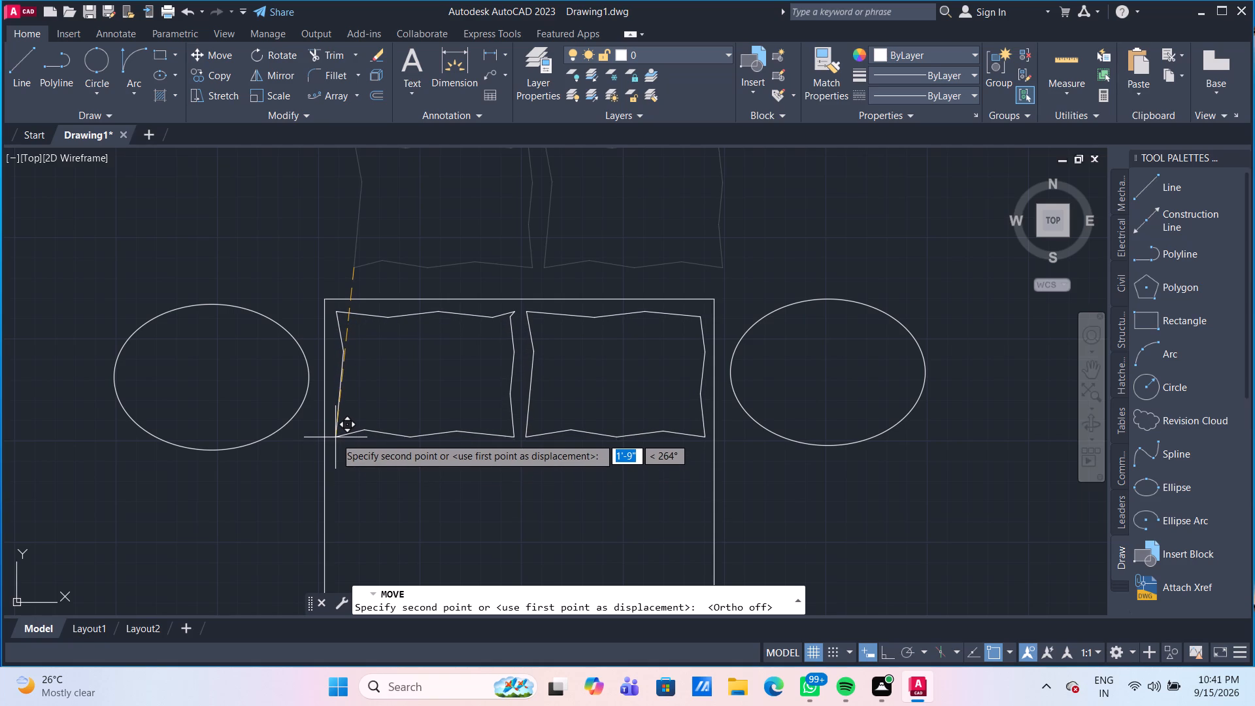
pyautogui.click(335, 437)
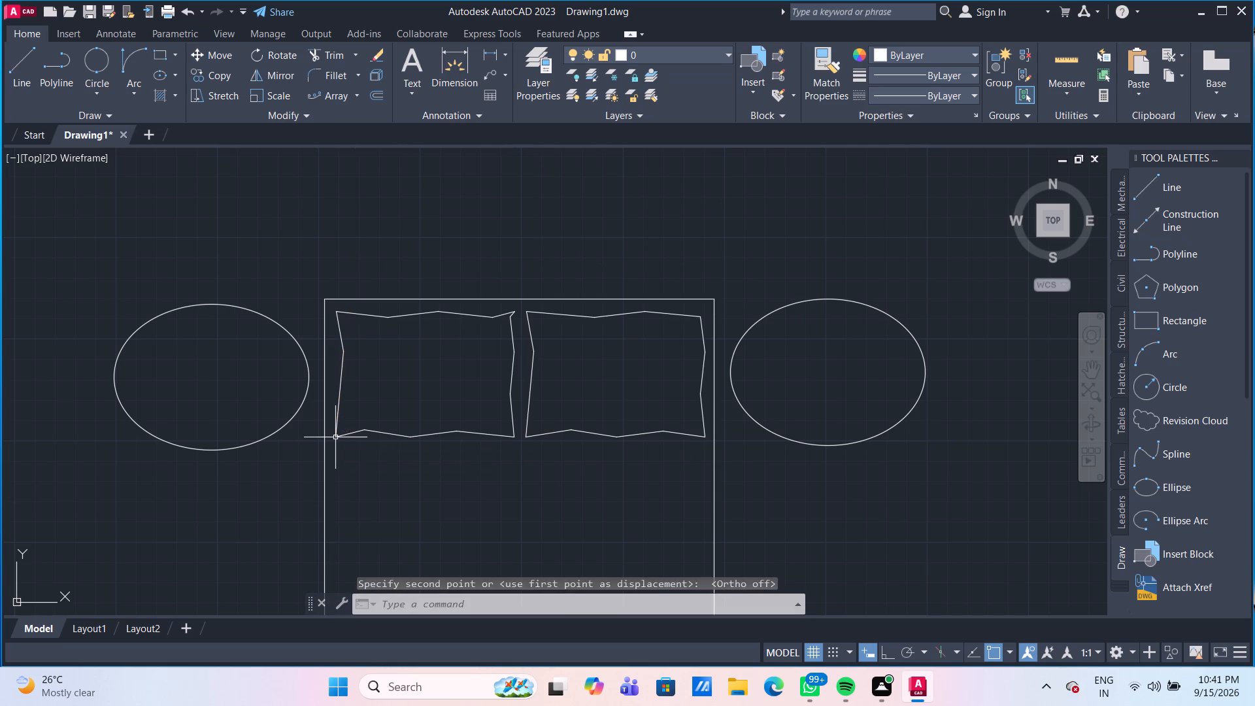
# Offset the ellipses on both sides of the rectangle inward by 1".
pyautogui.scroll(-1, 537, 521)
pyautogui.moveTo(780, 501); pyautogui.dragTo(758, 447, button='middle')
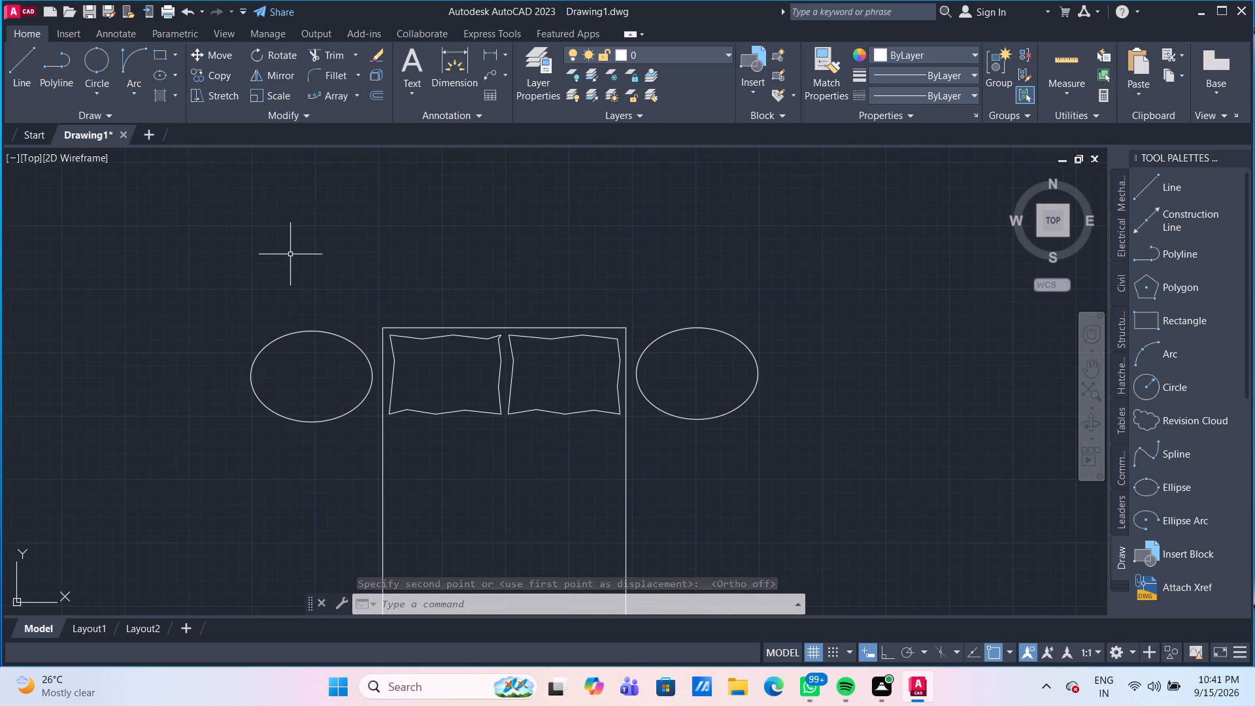
pyautogui.press('o')
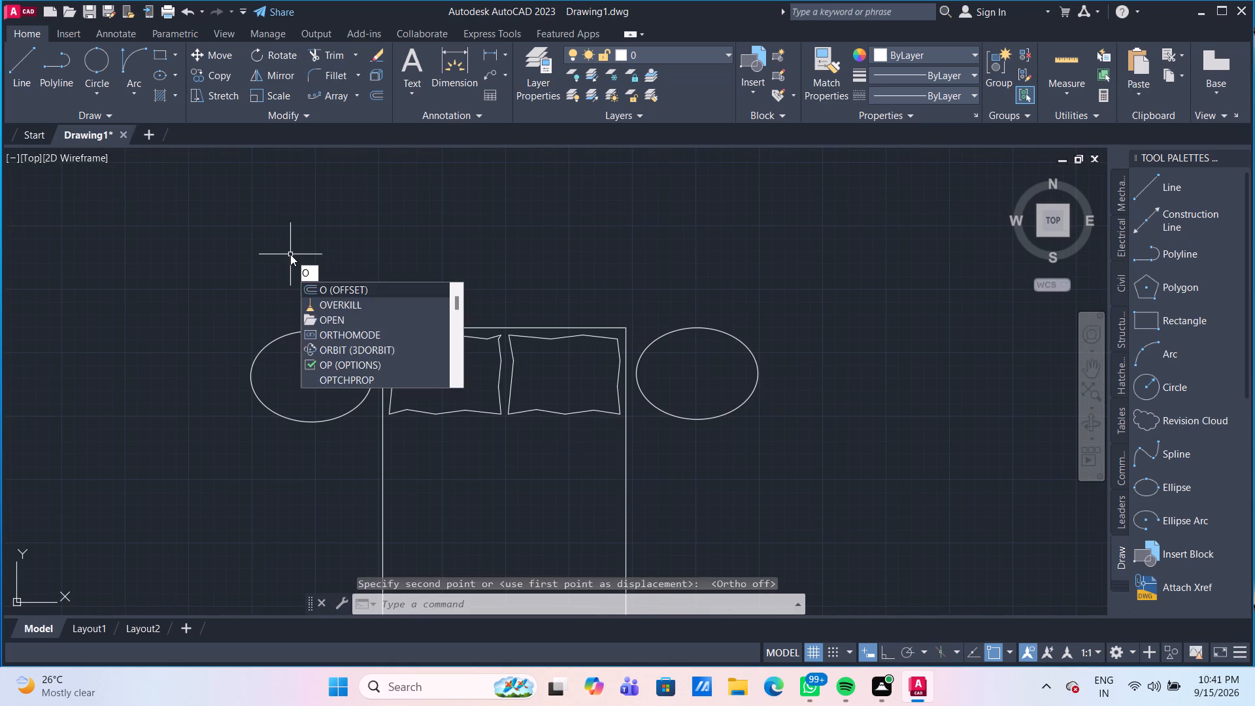
pyautogui.press('Return')
pyautogui.press('Return')
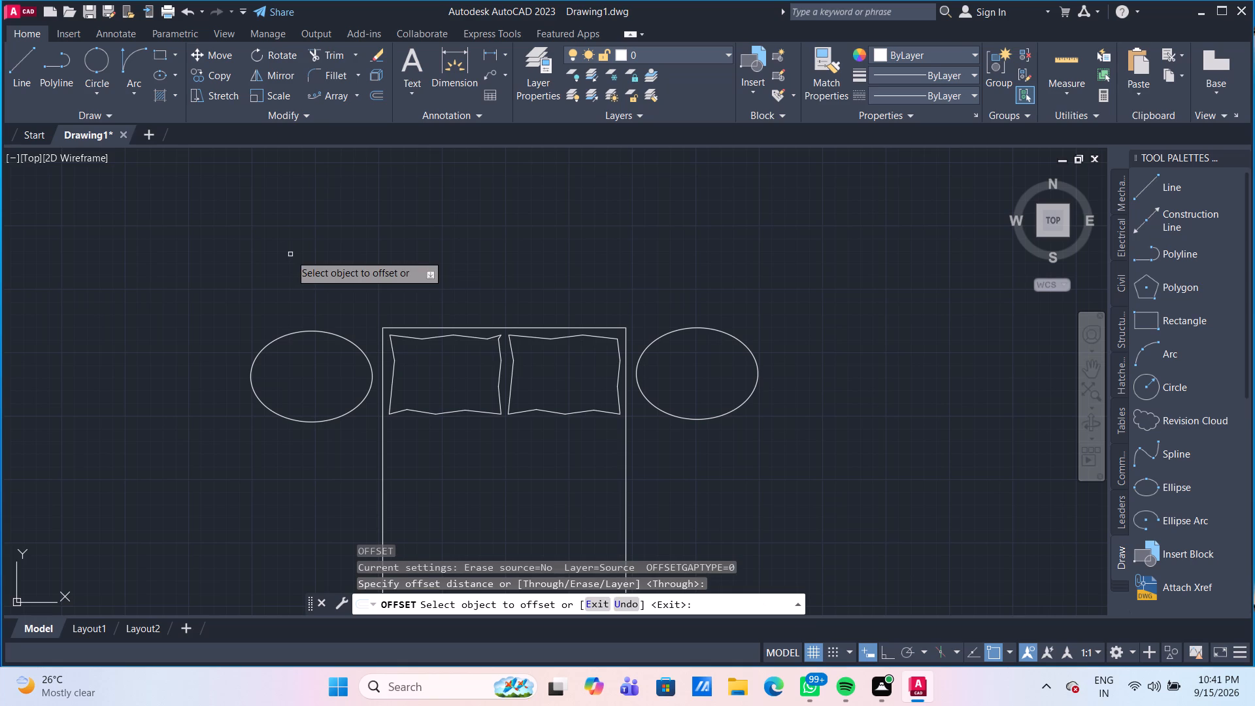
pyautogui.click(727, 414)
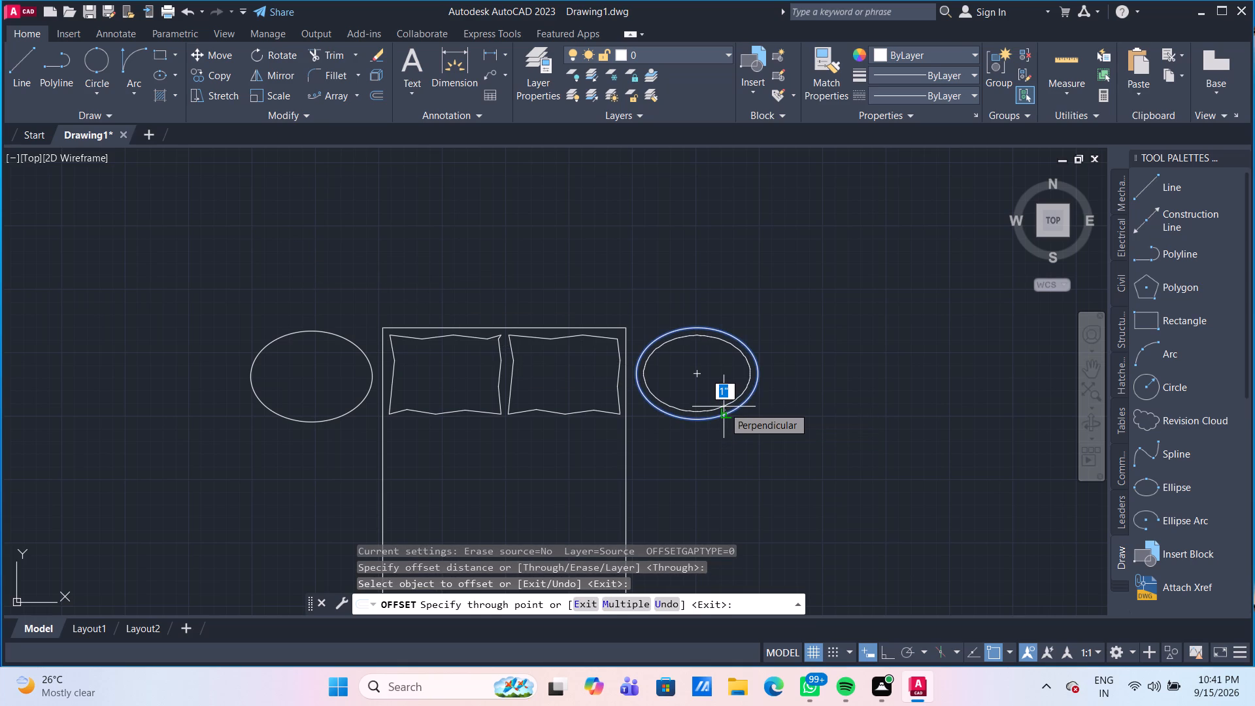
pyautogui.write('1"')
pyautogui.press('Return')
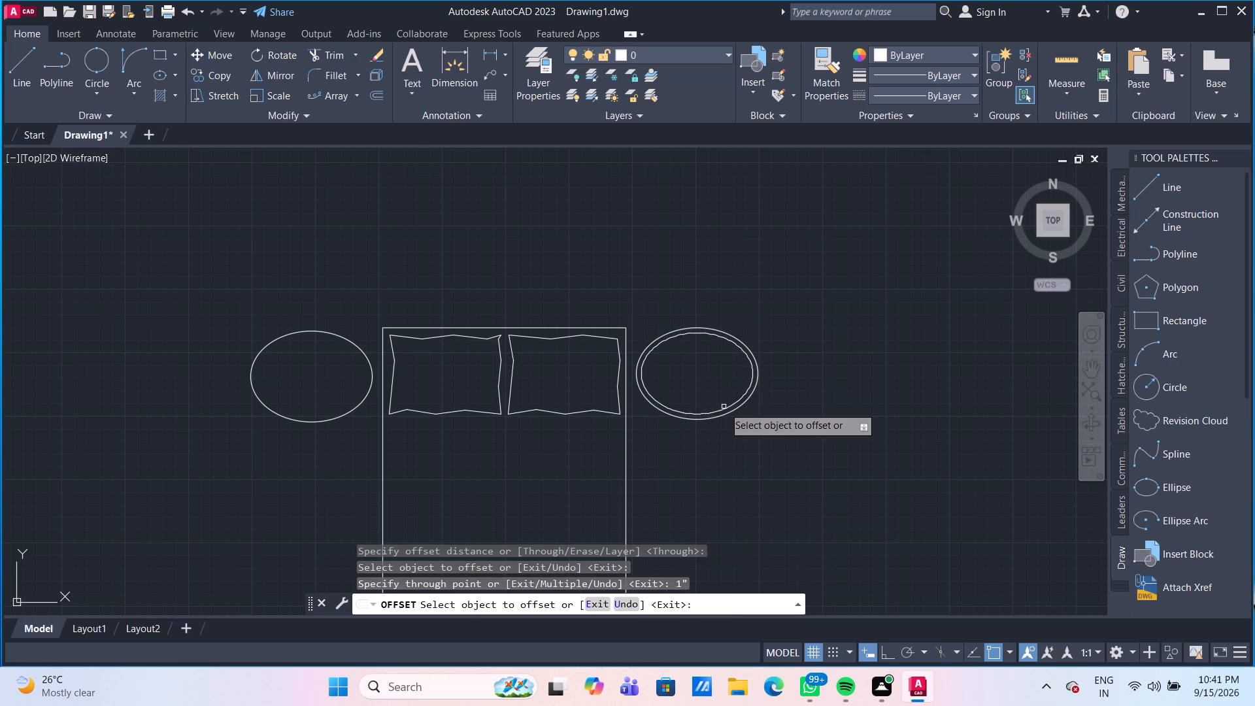
pyautogui.click(310, 422)
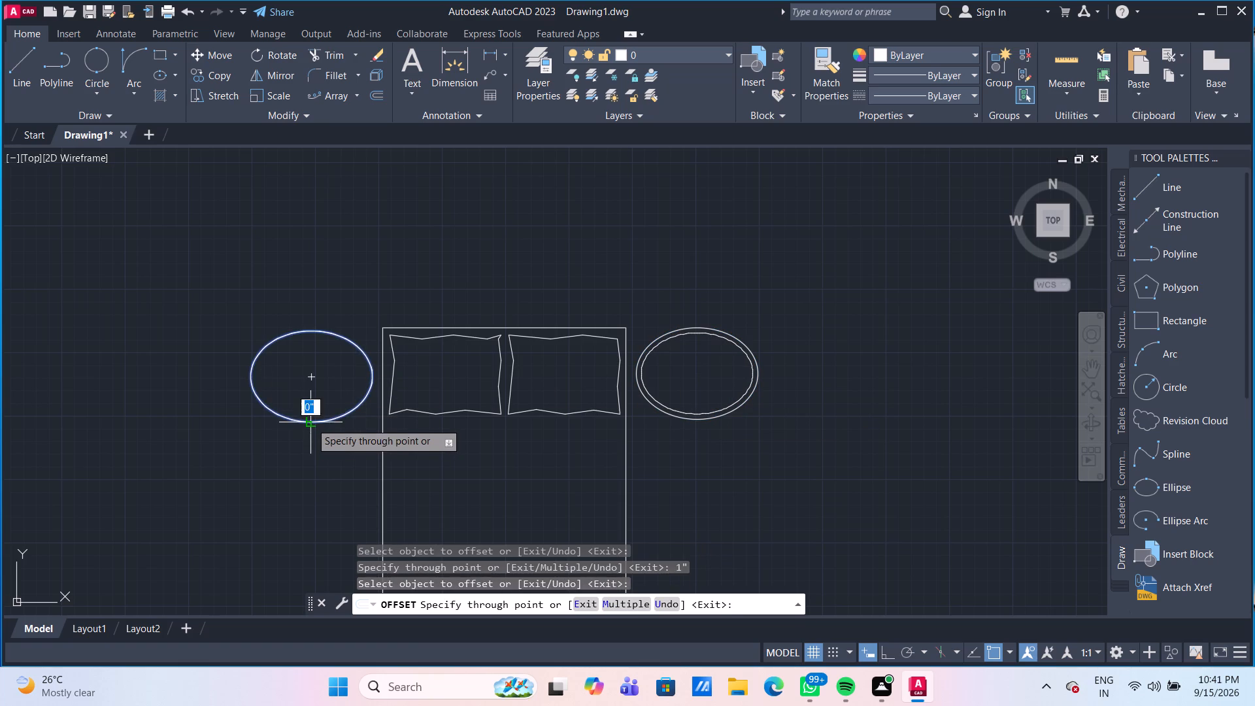
pyautogui.write('1"')
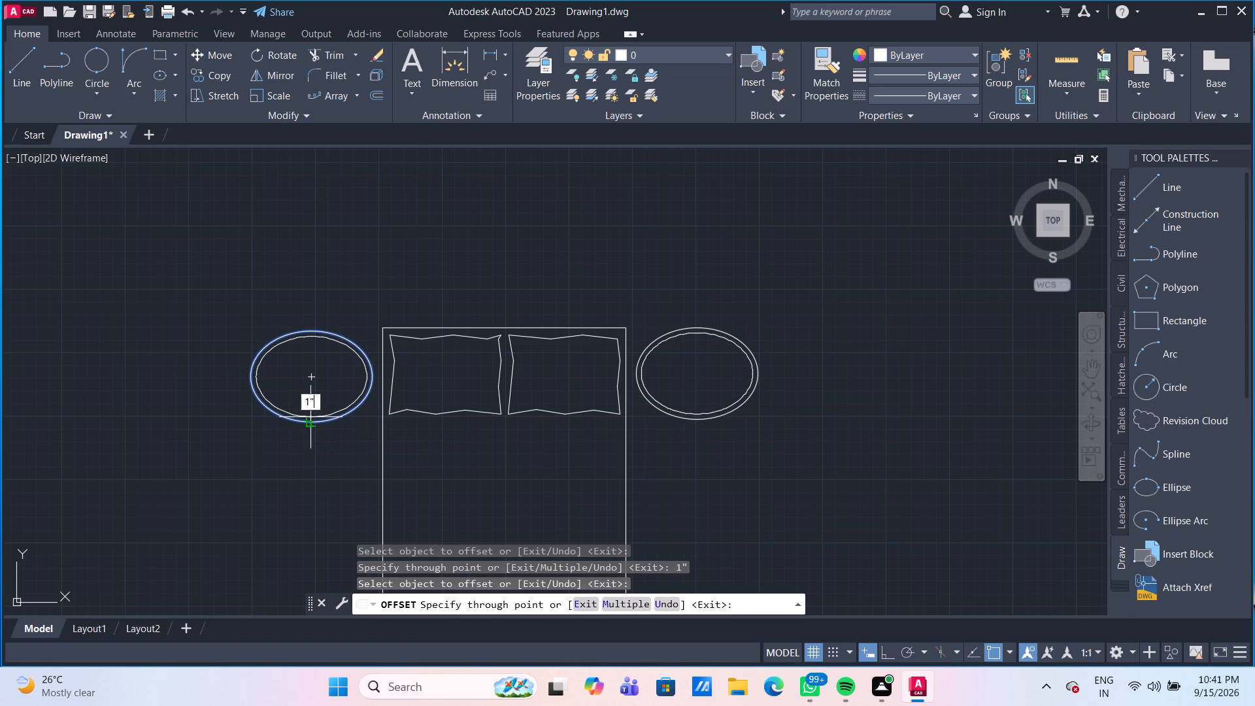
pyautogui.press('Return')
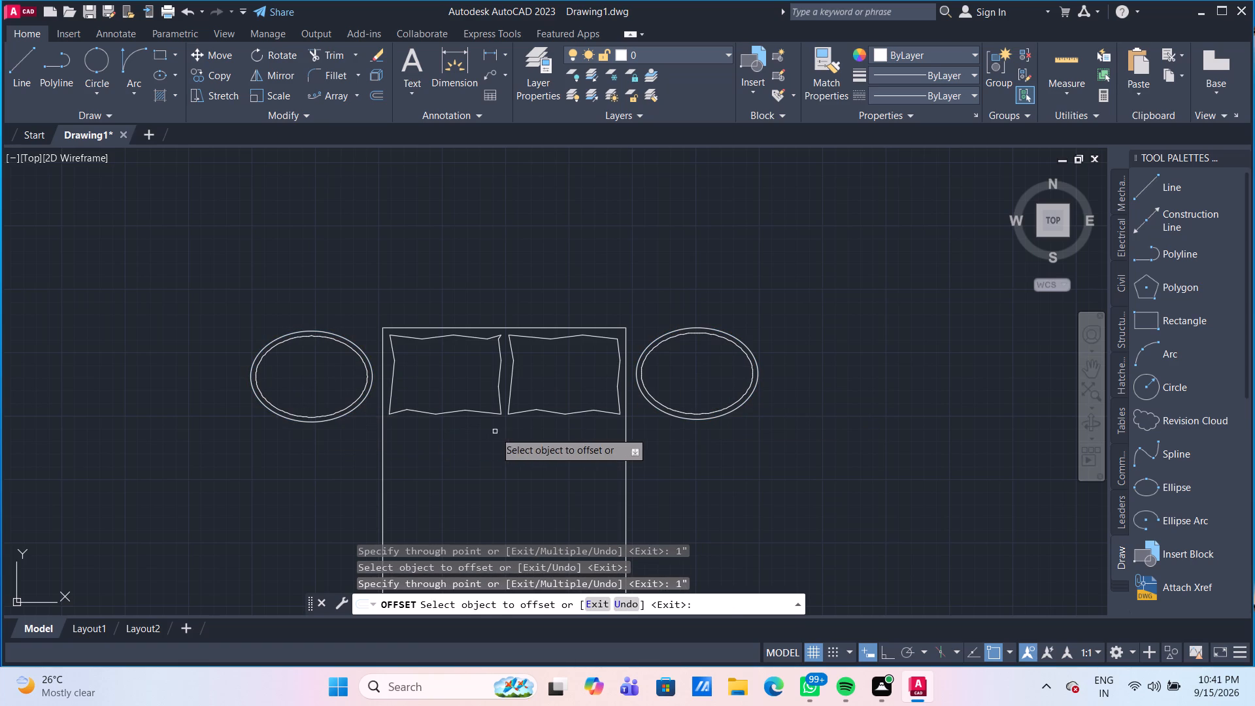
pyautogui.press('Escape')
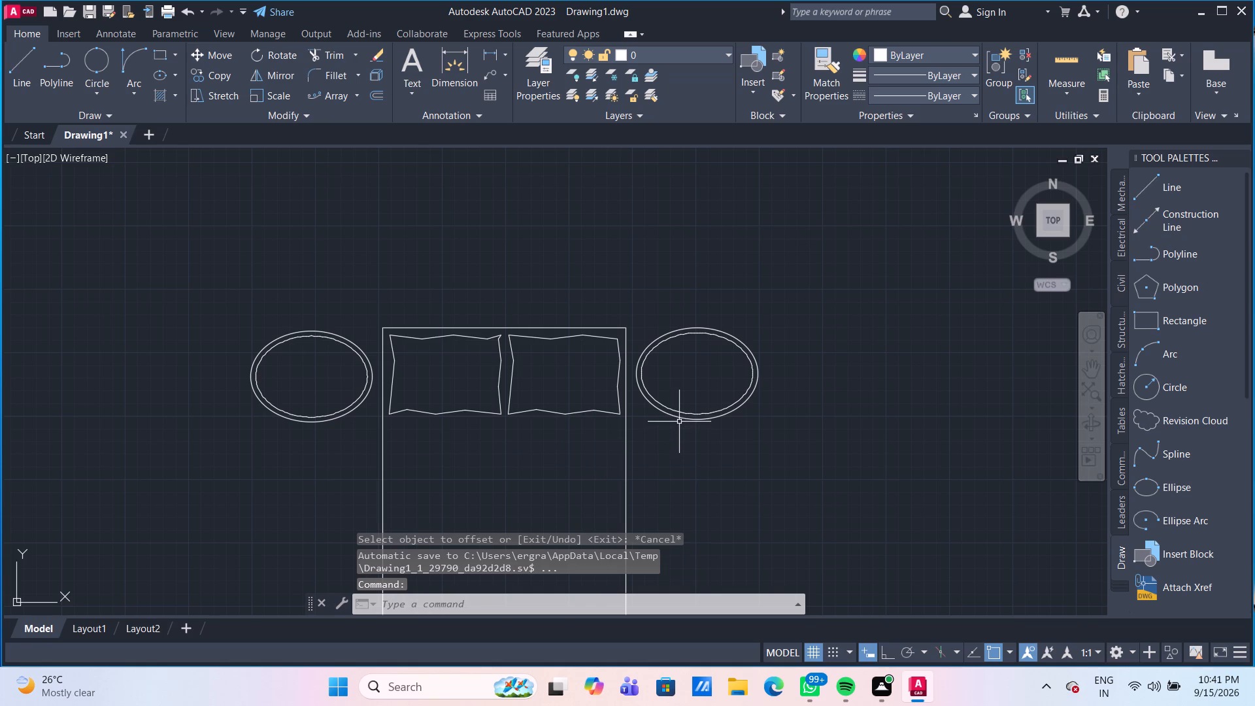
# Delete the two outer ellipses, keeping only the inner offset ones.
pyautogui.click(682, 420)
pyautogui.click(365, 398)
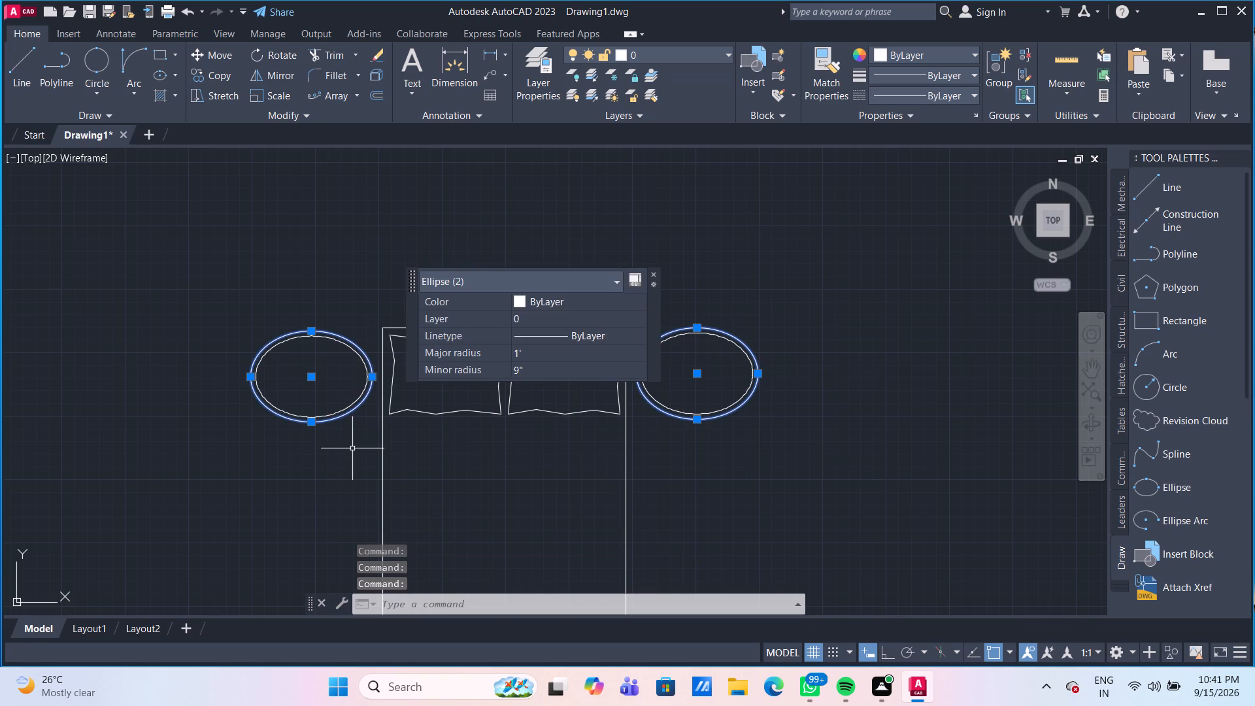
pyautogui.press('Delete')
# Offset the 4' by 6' rectangle outward by 1".
pyautogui.scroll(-2, 354, 451)
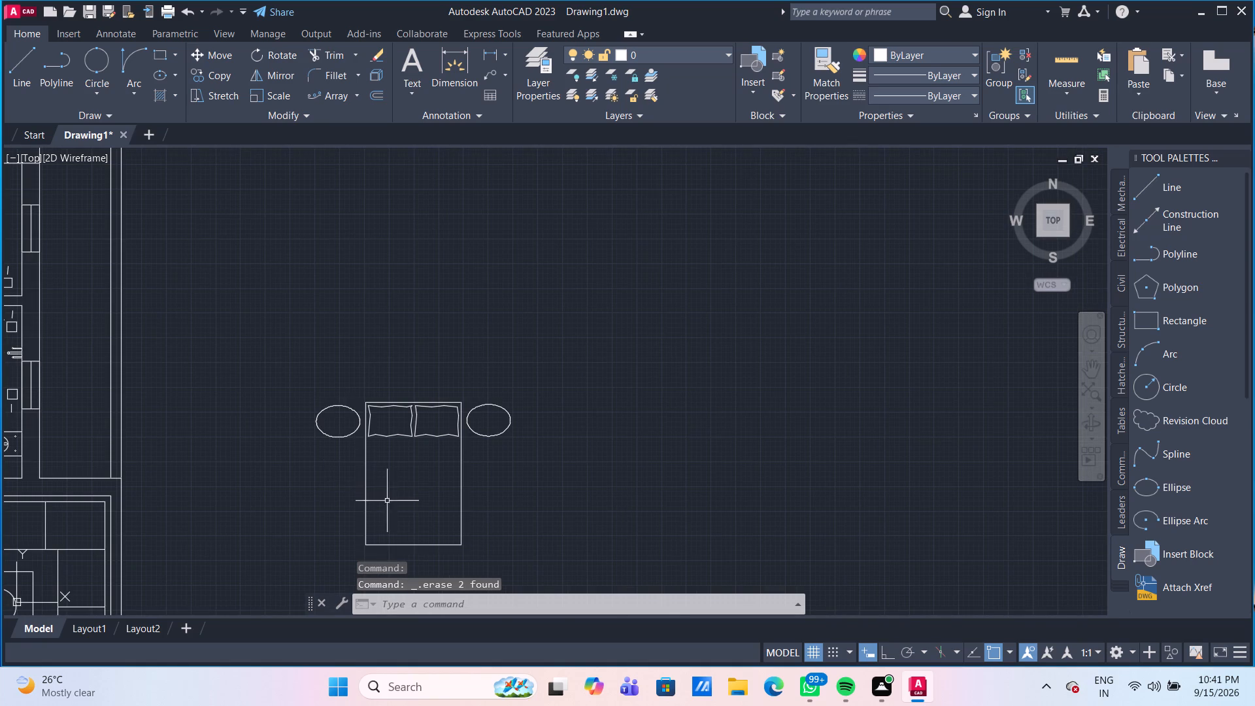
pyautogui.moveTo(432, 507); pyautogui.dragTo(428, 435, button='middle')
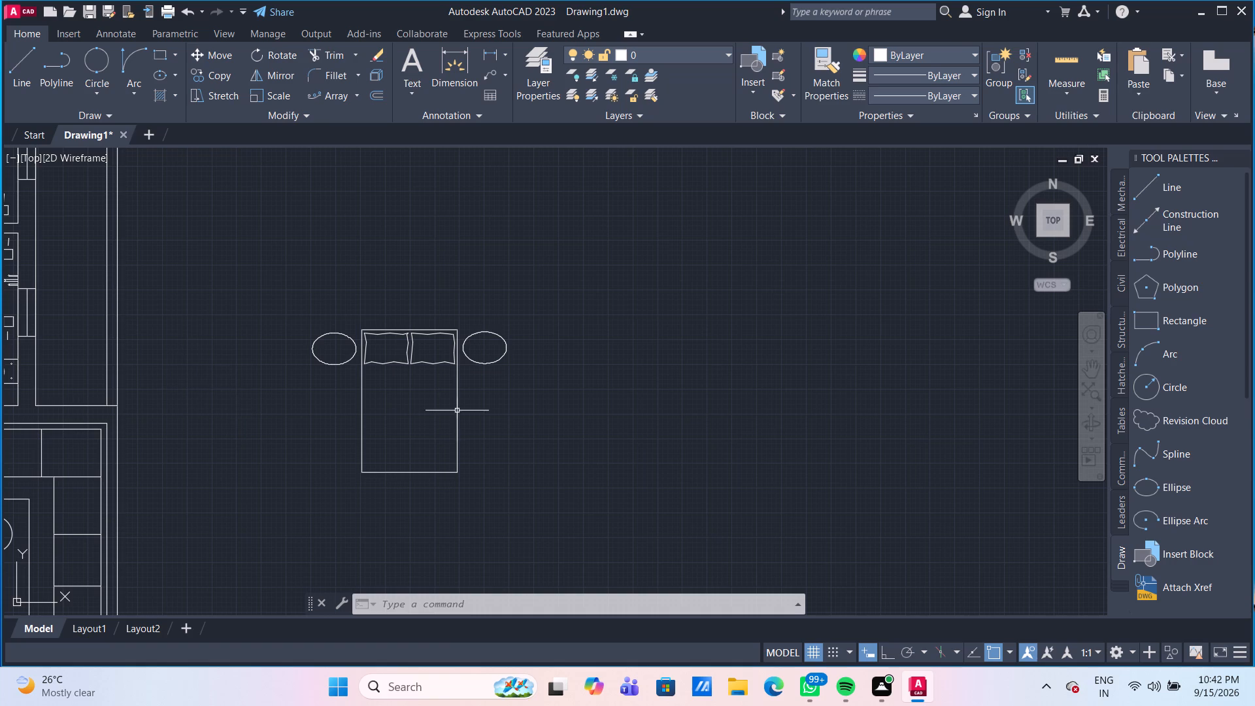
pyautogui.scroll(1, 408, 395)
pyautogui.moveTo(407, 393); pyautogui.dragTo(389, 346, button='middle')
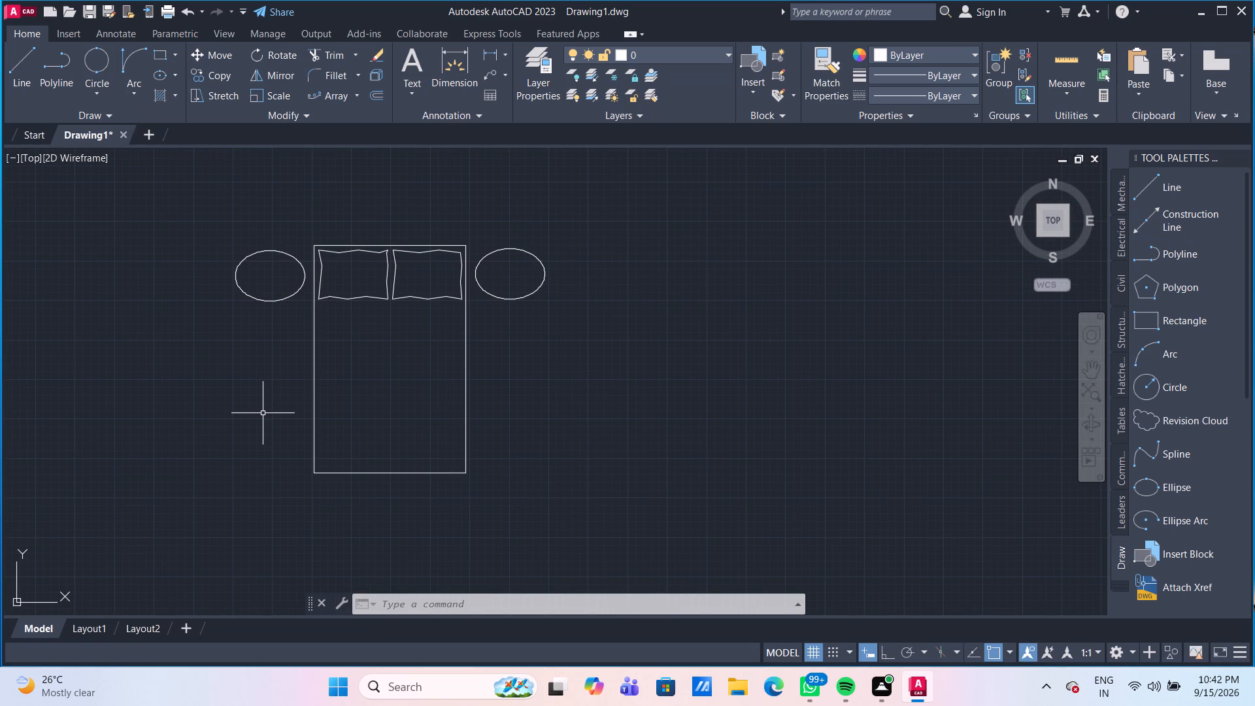
pyautogui.press('o')
pyautogui.press('Return')
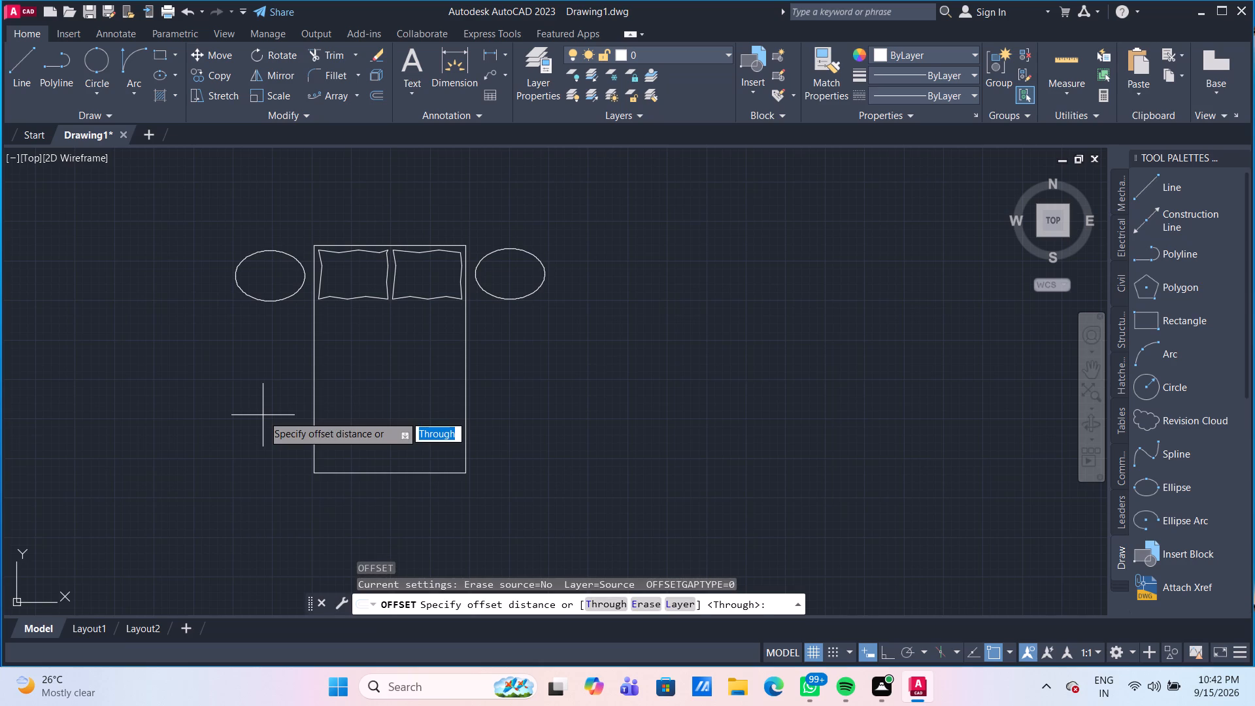
pyautogui.press('Return')
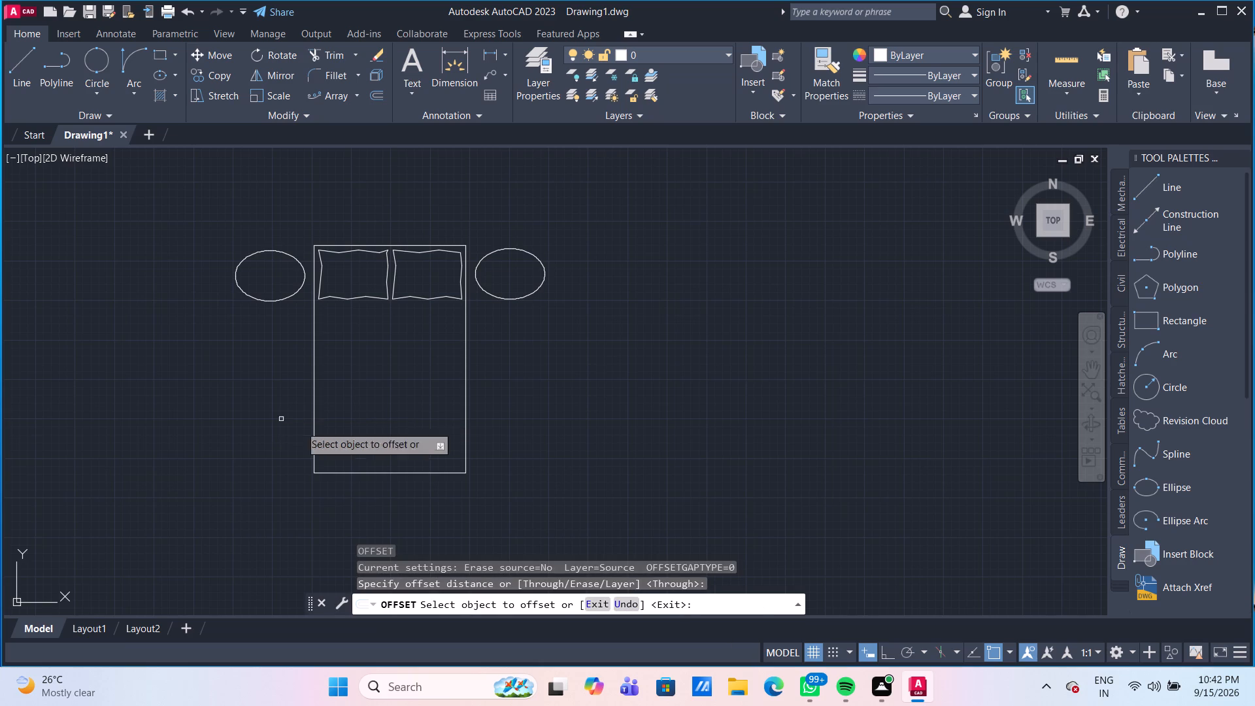
pyautogui.click(375, 475)
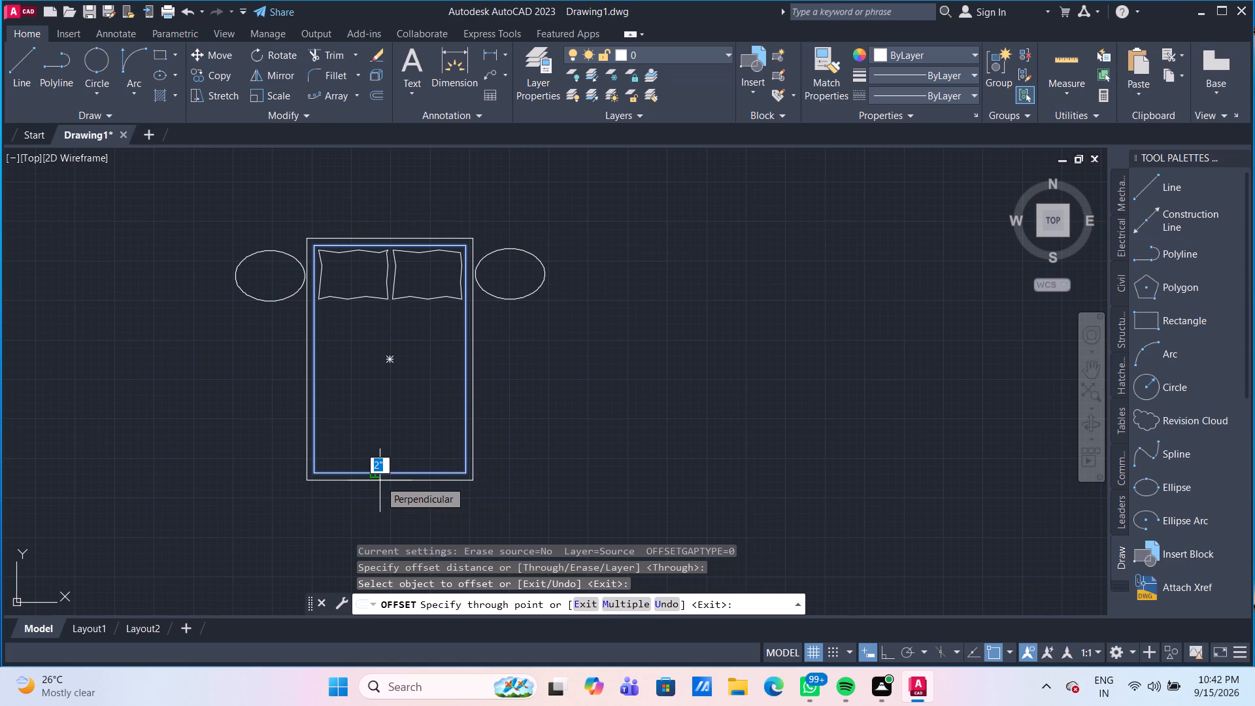
pyautogui.write('1"')
pyautogui.press('Return')
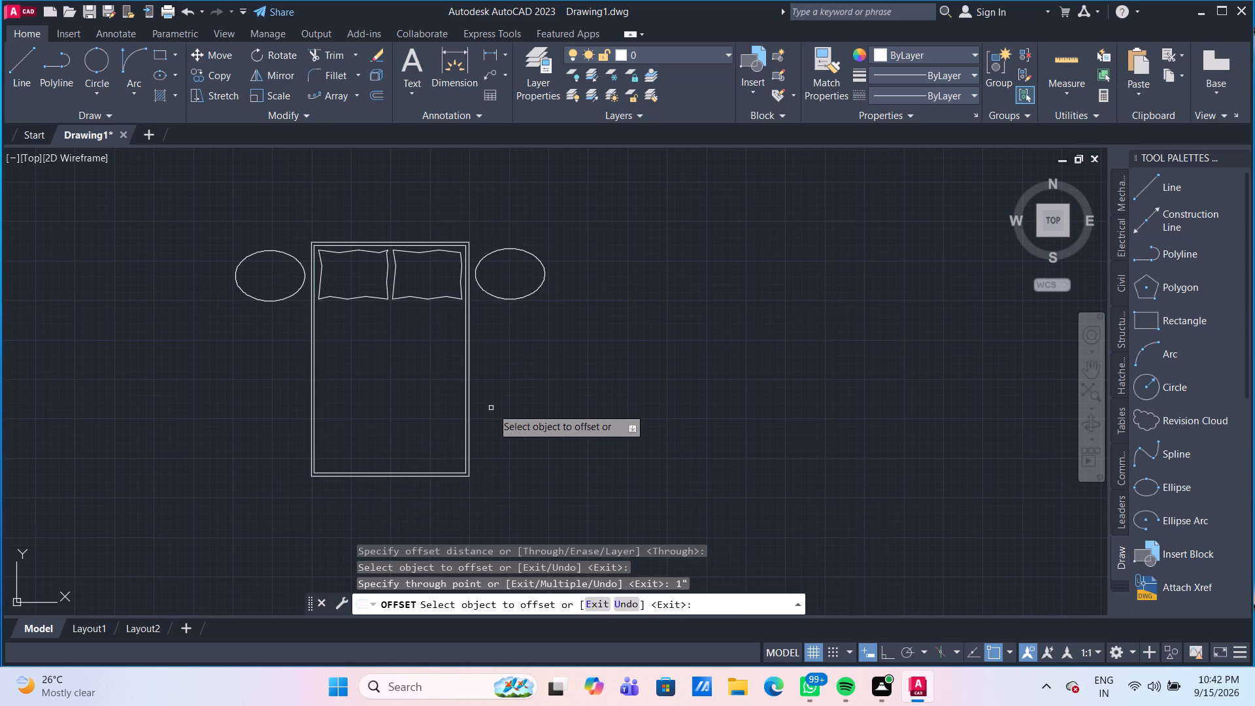
pyautogui.press('Escape')
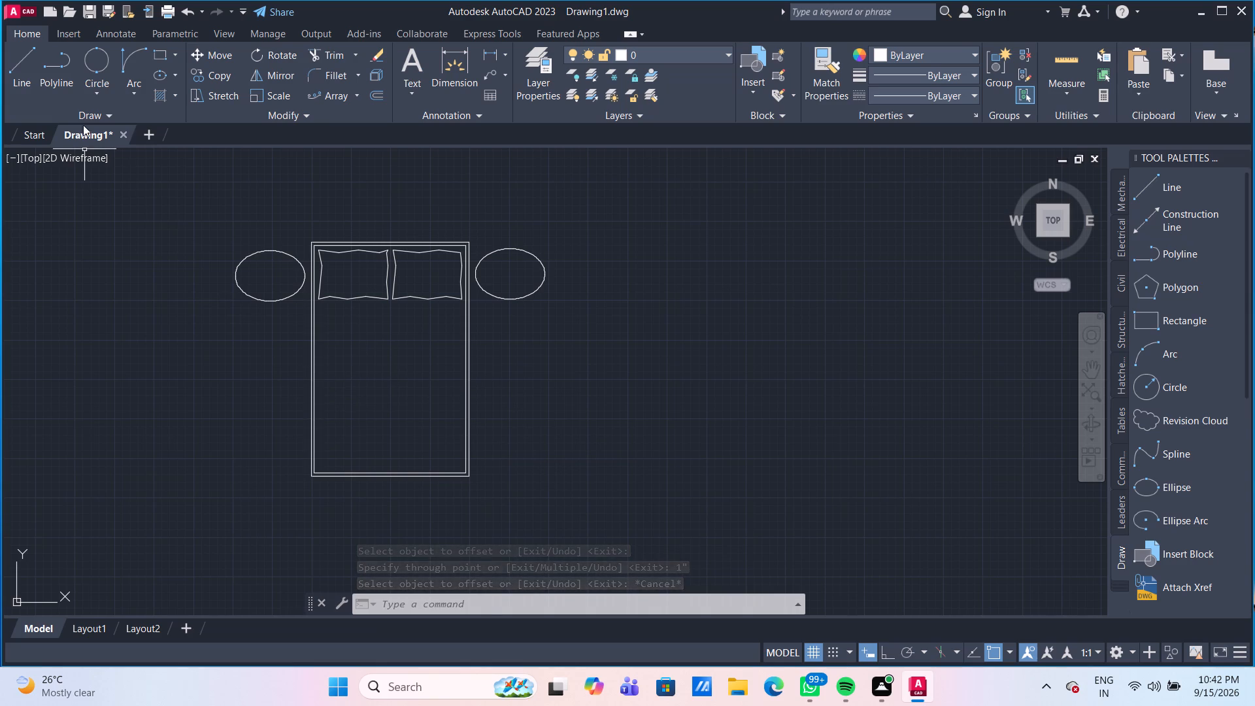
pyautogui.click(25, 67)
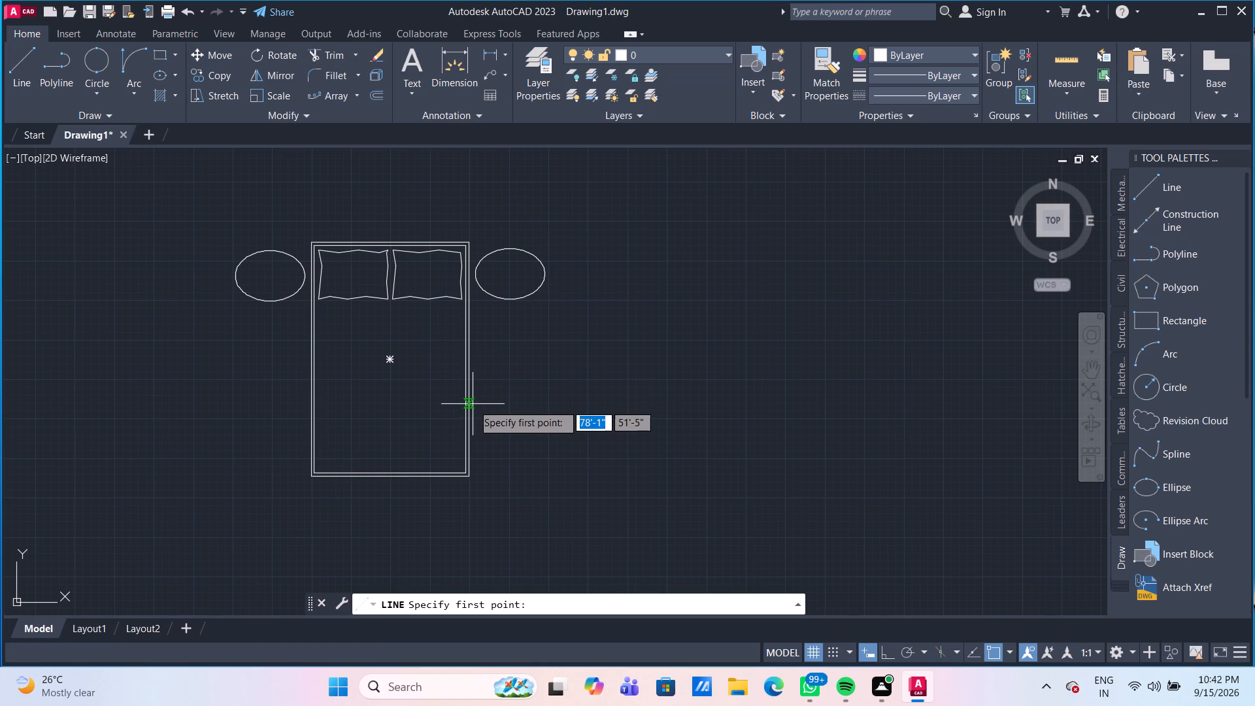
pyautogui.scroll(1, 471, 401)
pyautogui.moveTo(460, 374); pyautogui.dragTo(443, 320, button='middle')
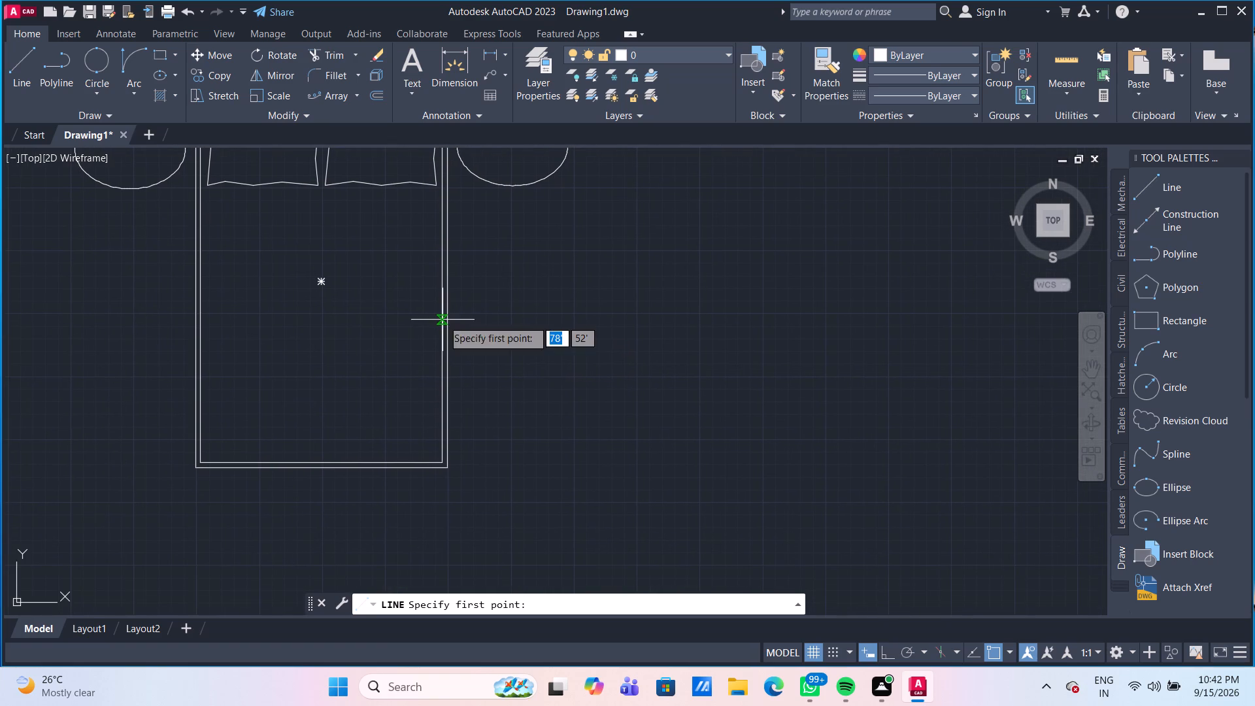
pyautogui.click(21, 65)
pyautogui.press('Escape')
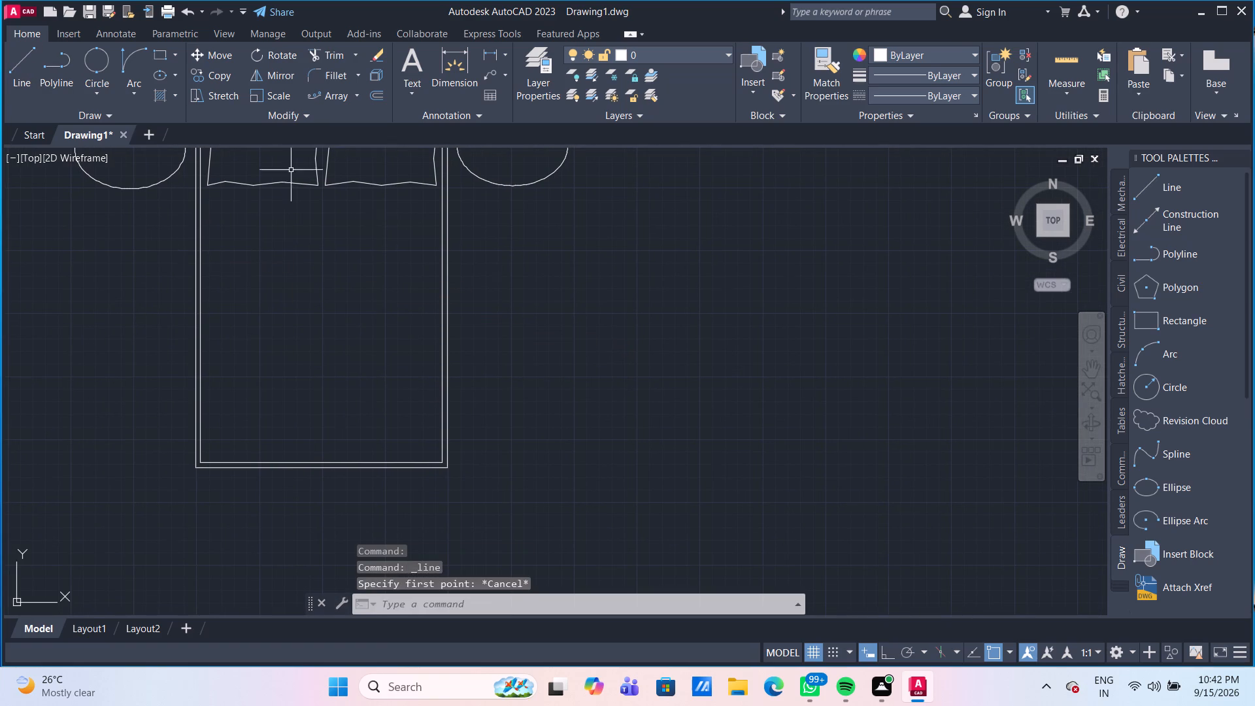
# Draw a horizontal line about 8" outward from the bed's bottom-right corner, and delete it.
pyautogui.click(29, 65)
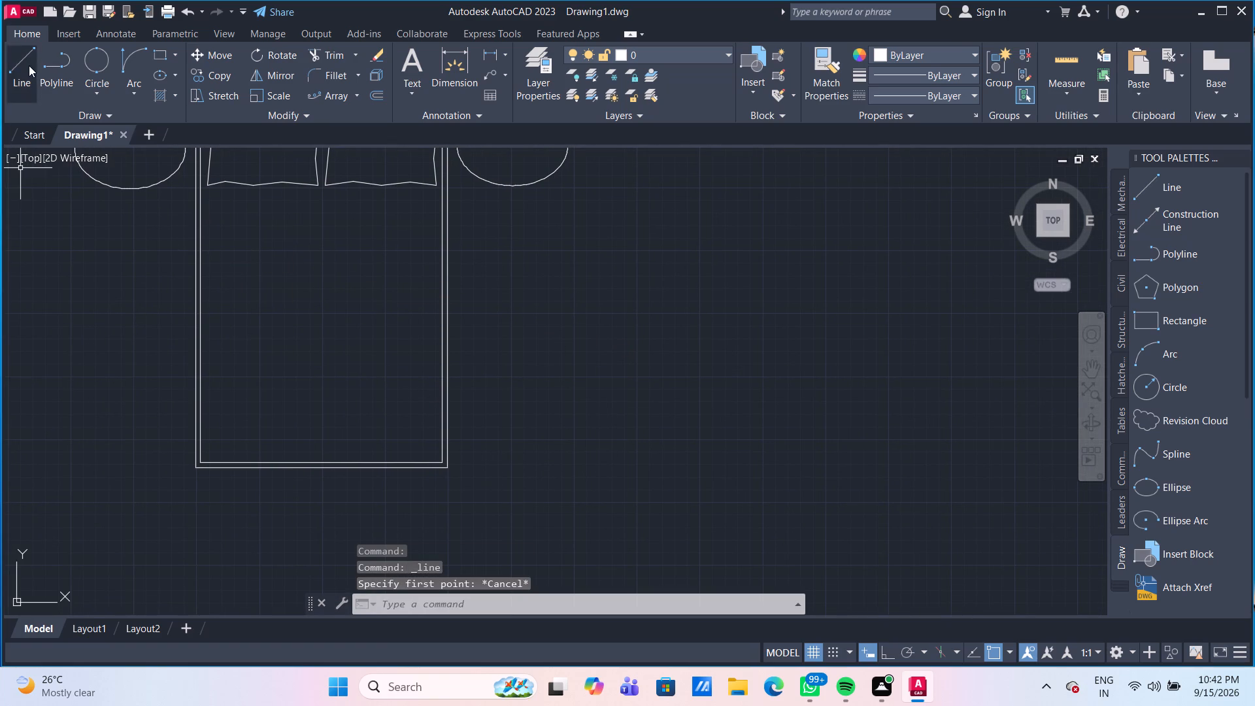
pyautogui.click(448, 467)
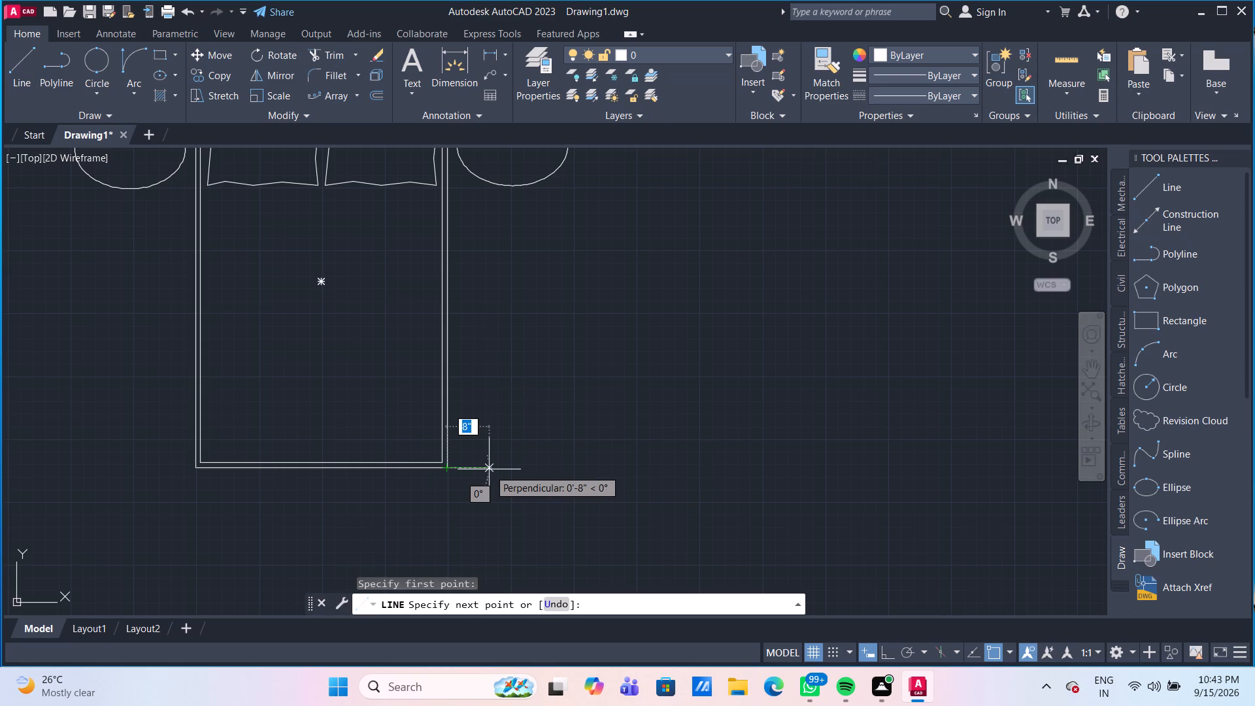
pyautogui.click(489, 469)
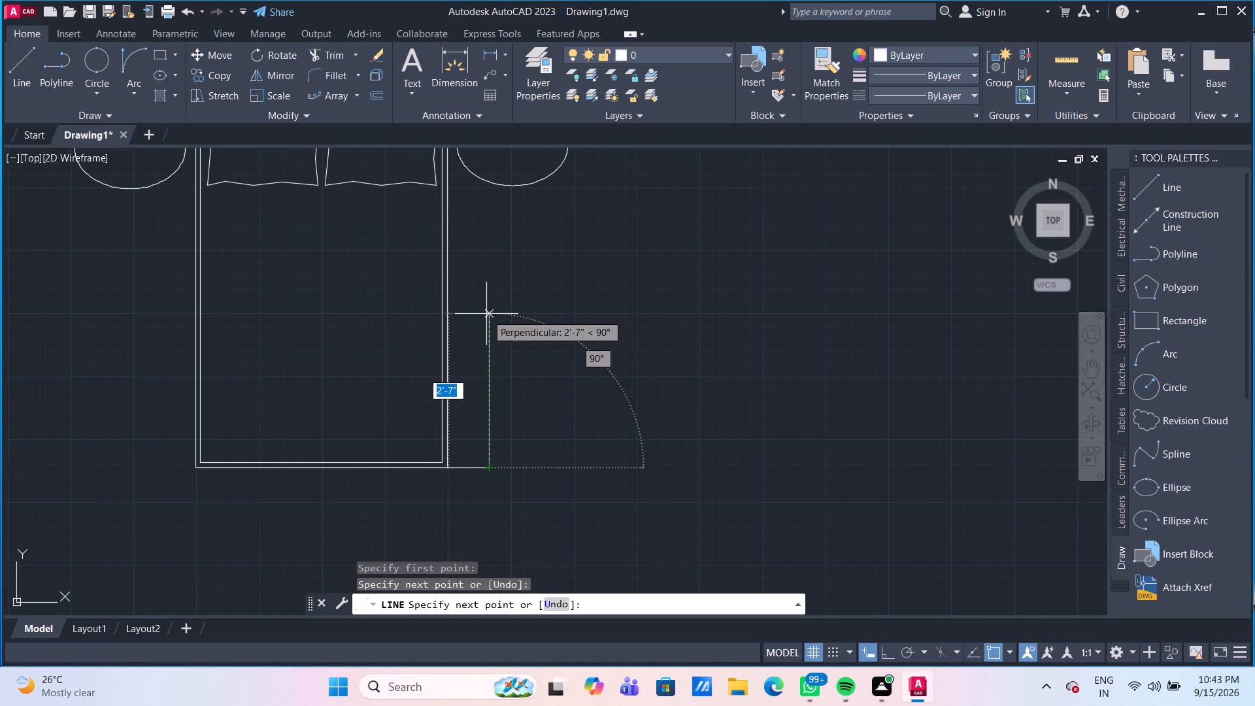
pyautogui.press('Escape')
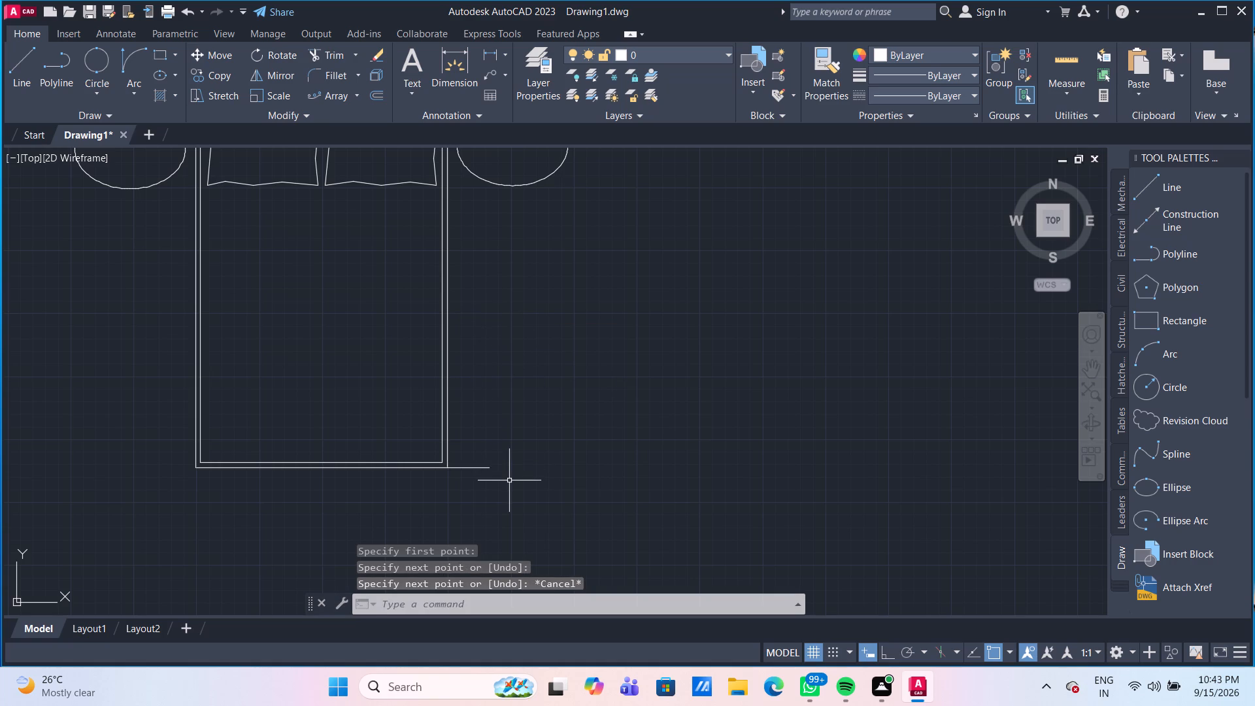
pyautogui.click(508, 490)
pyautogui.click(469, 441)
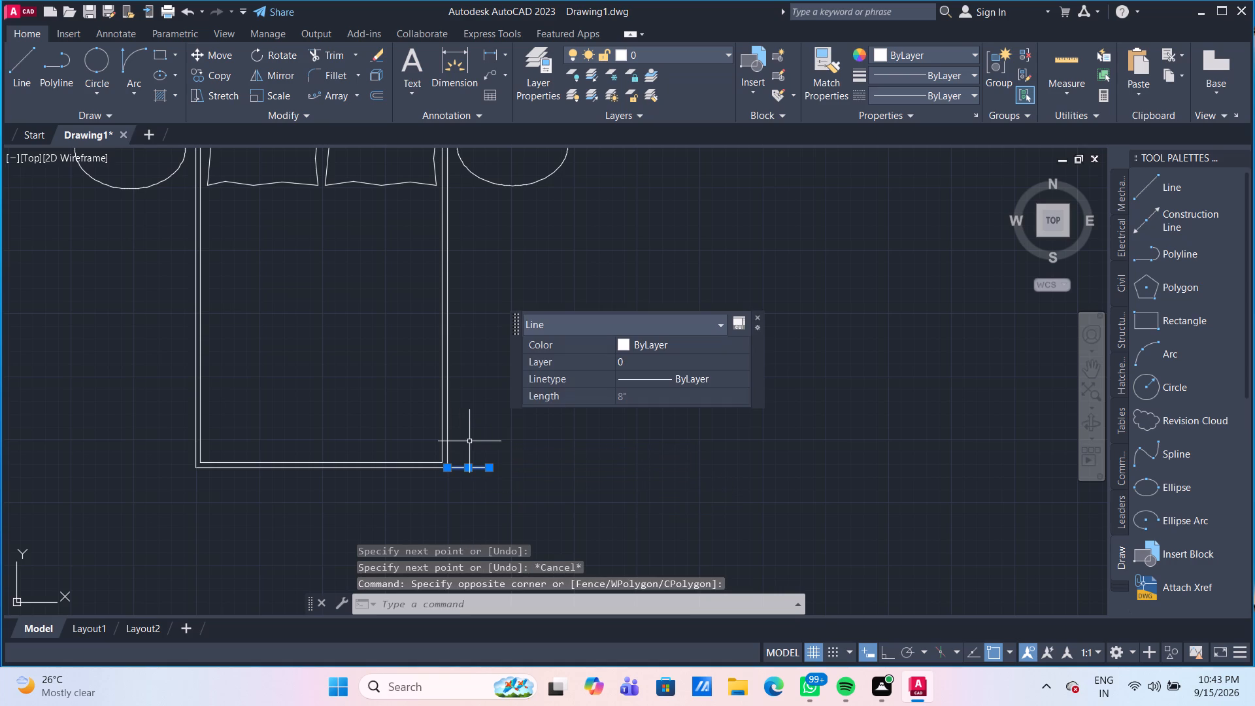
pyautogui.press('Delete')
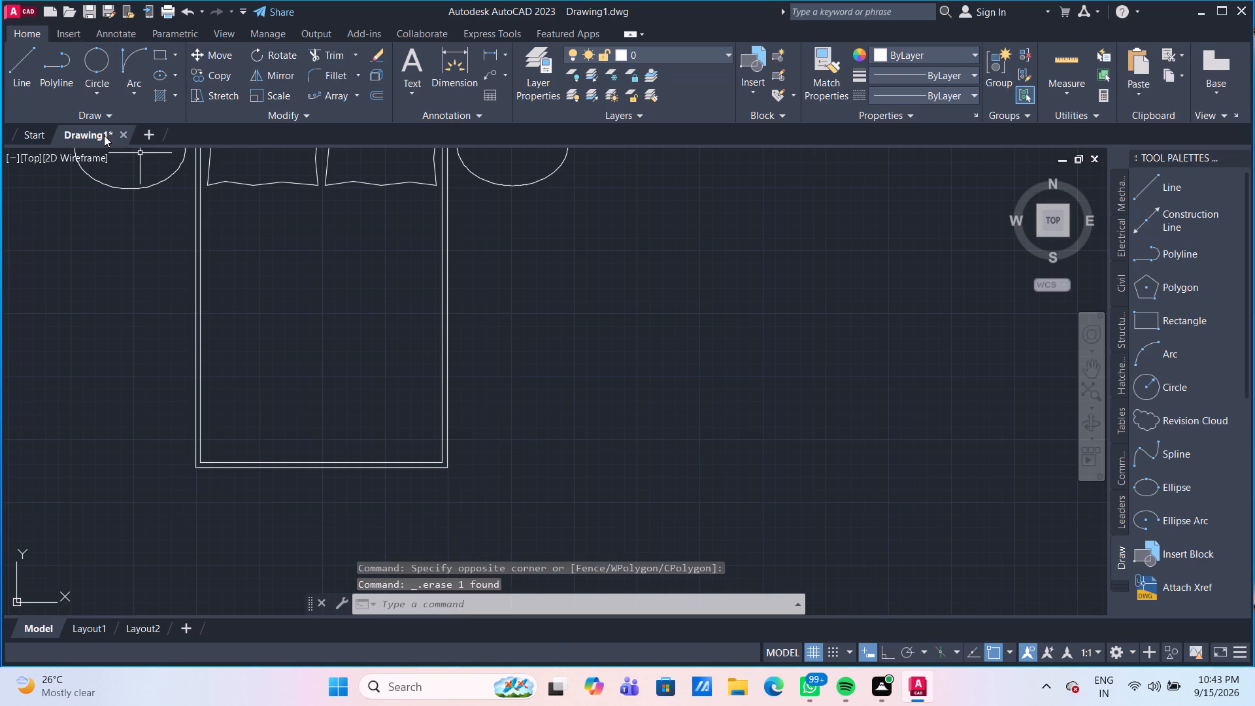
# With Ortho on, draw a line 6" outward from the bed's right edge midpoint and about 3'-1" down, level with the bed's bottom edge.
pyautogui.click(31, 62)
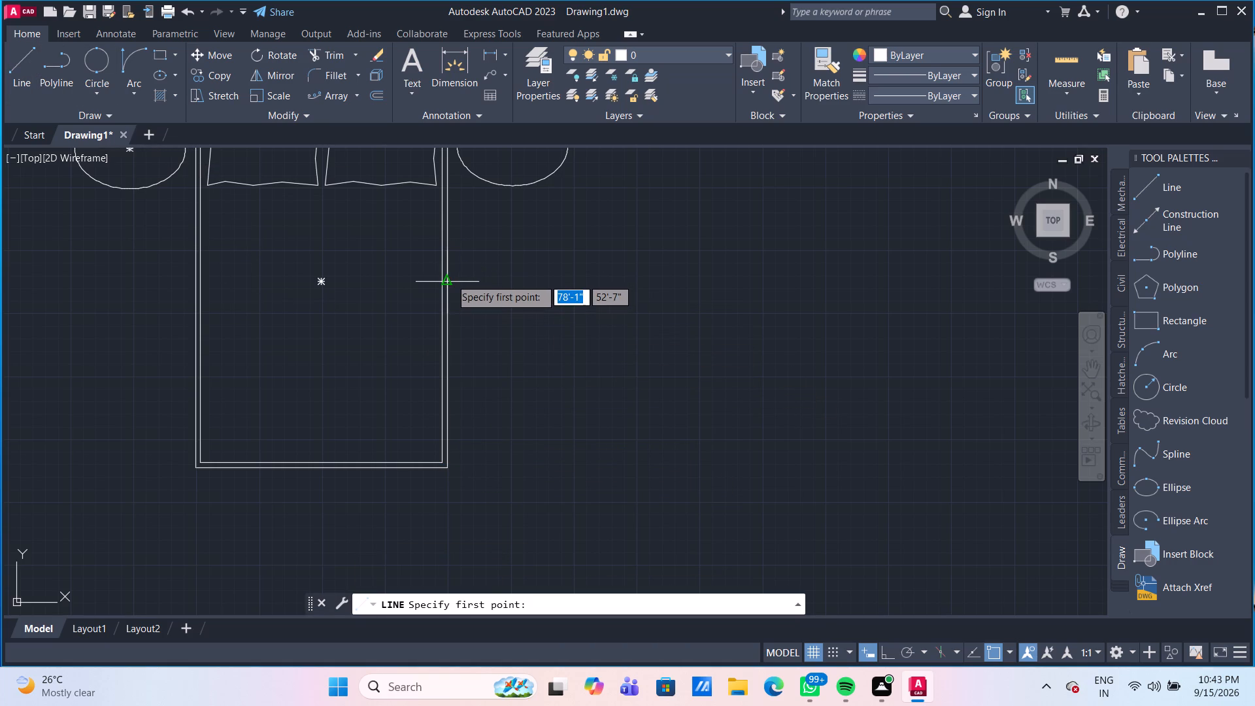
pyautogui.click(450, 278)
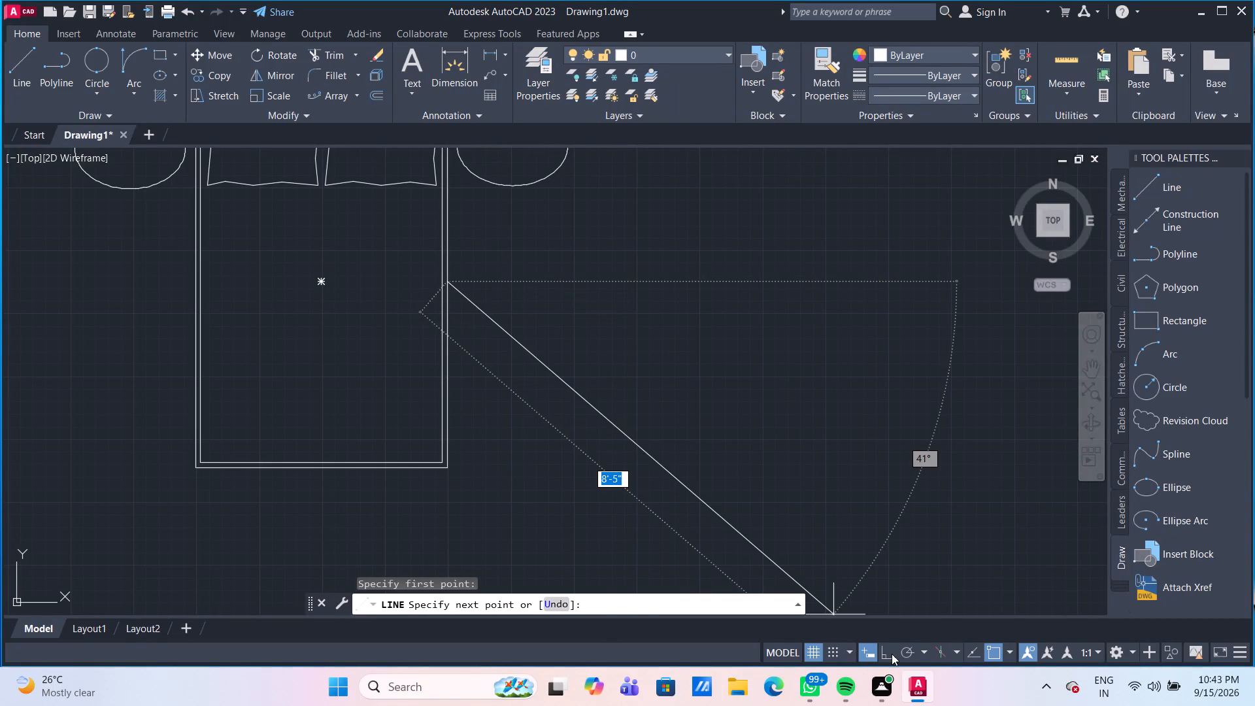
pyautogui.click(885, 654)
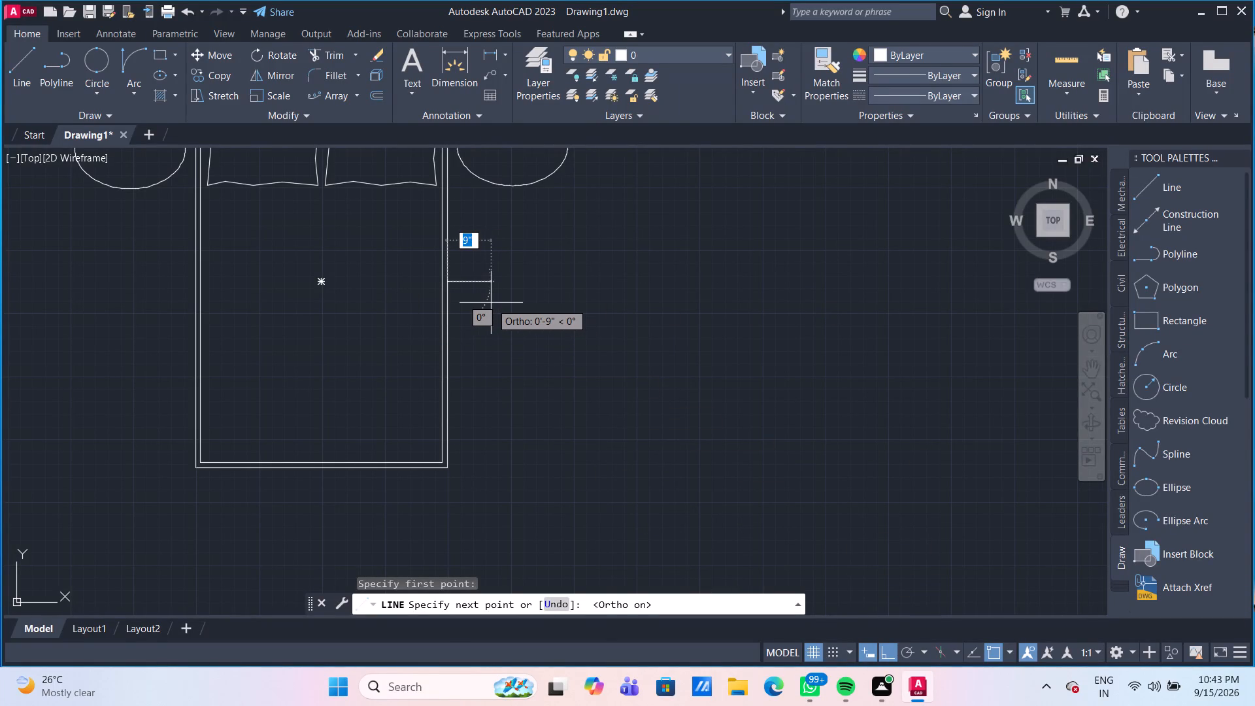
pyautogui.press('6')
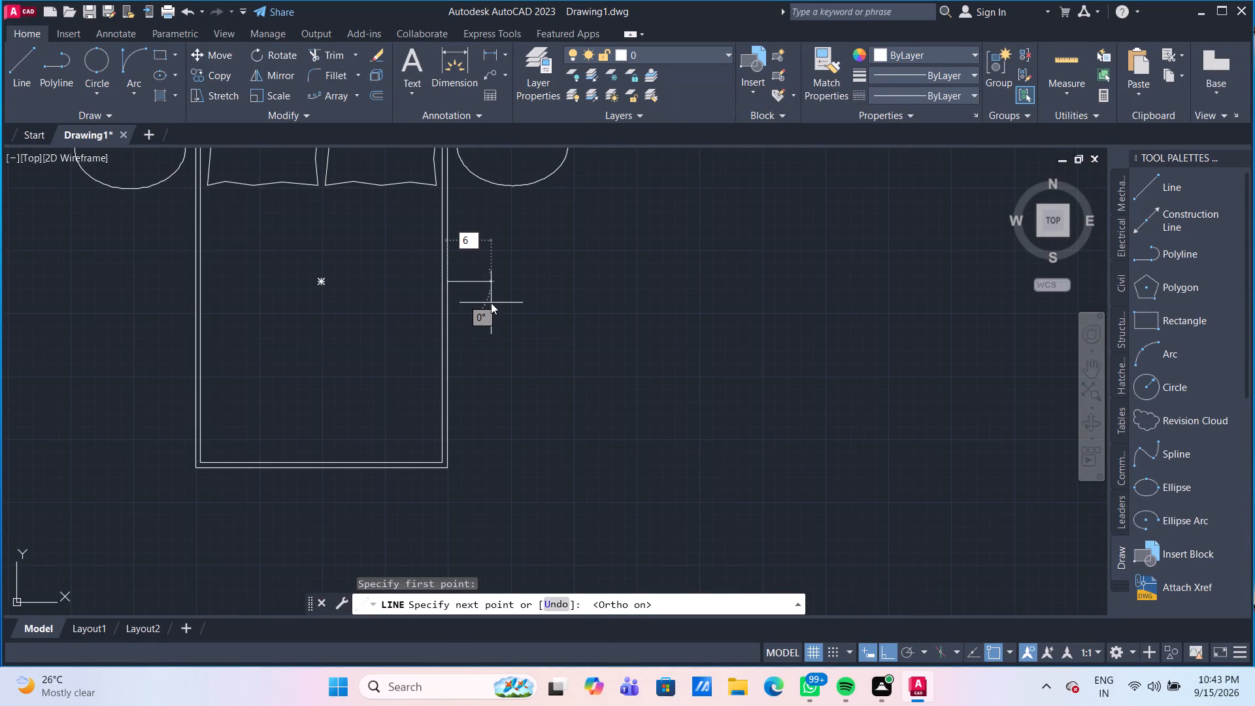
pyautogui.hotkey('shift', '"')
pyautogui.press('Return')
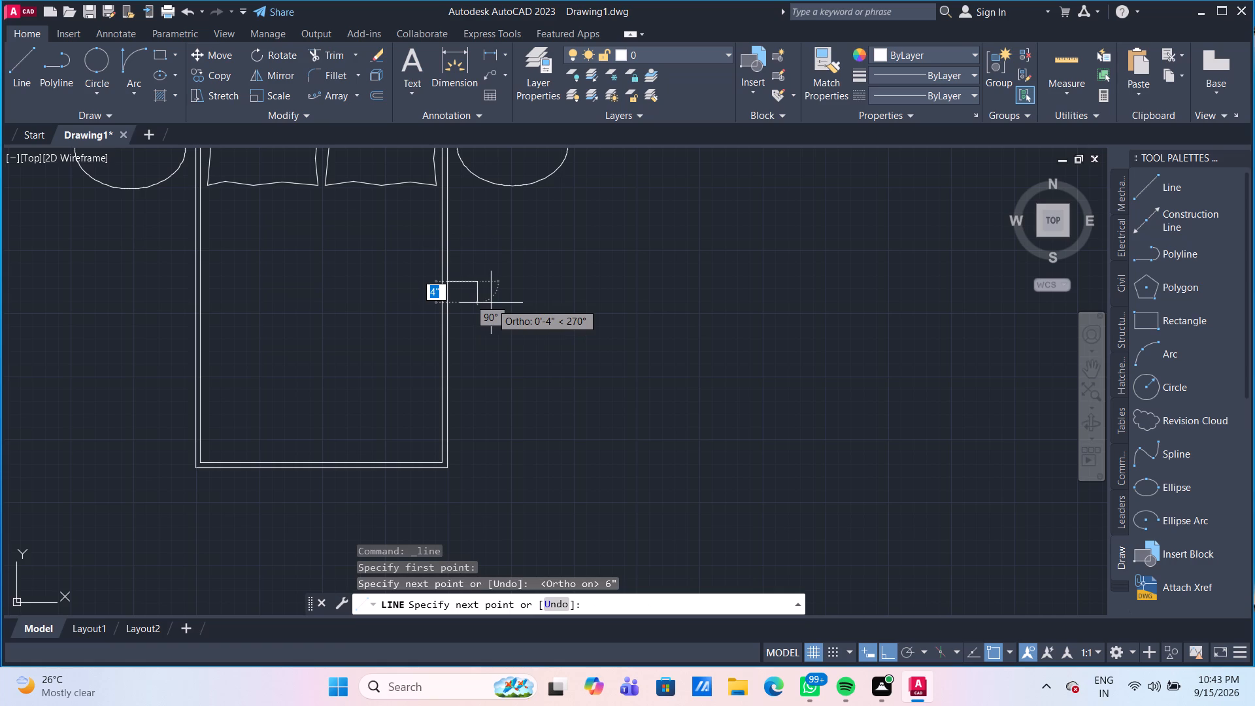
pyautogui.moveTo(504, 524); pyautogui.dragTo(504, 486, button='middle')
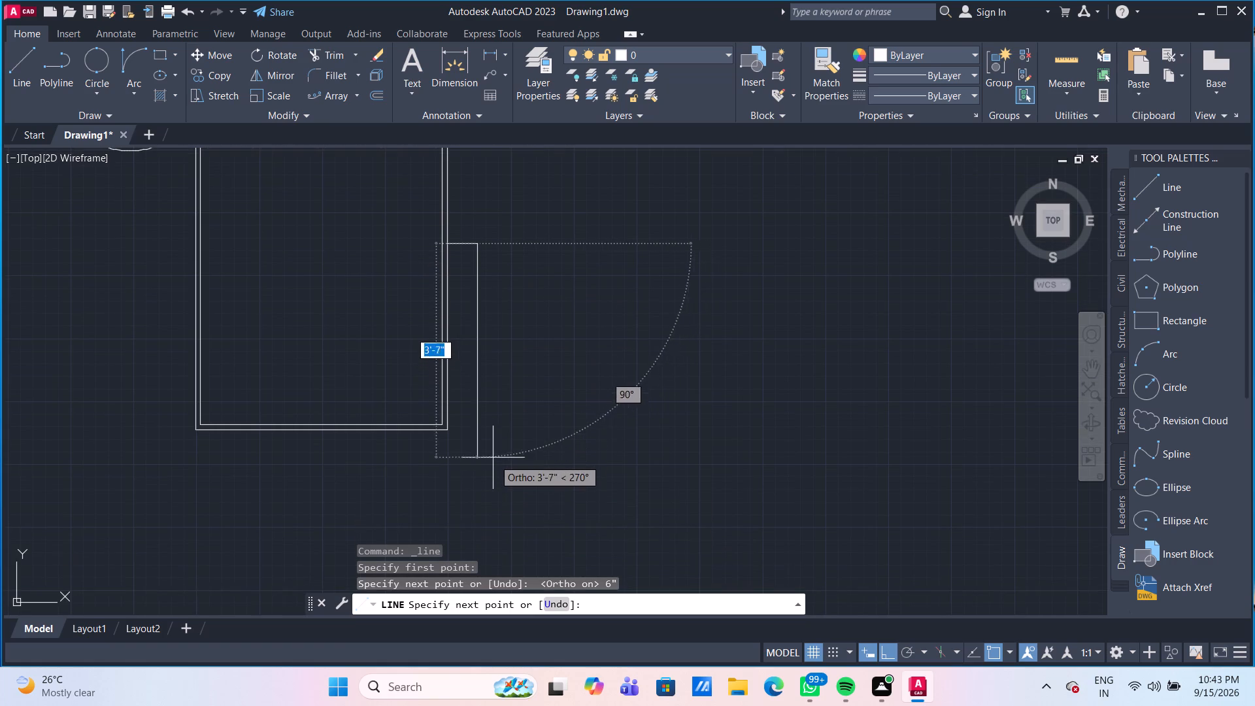
pyautogui.scroll(-1, 489, 453)
pyautogui.scroll(2, 464, 444)
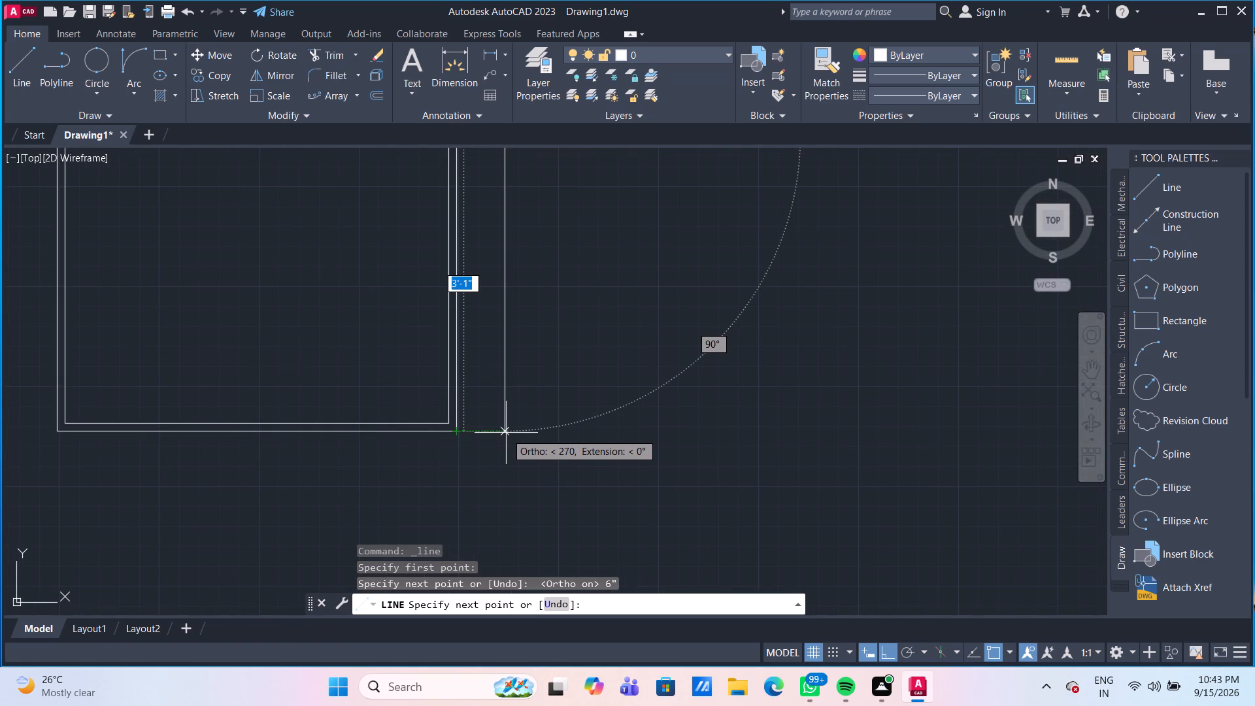
pyautogui.moveTo(506, 433); pyautogui.dragTo(505, 443, button='middle')
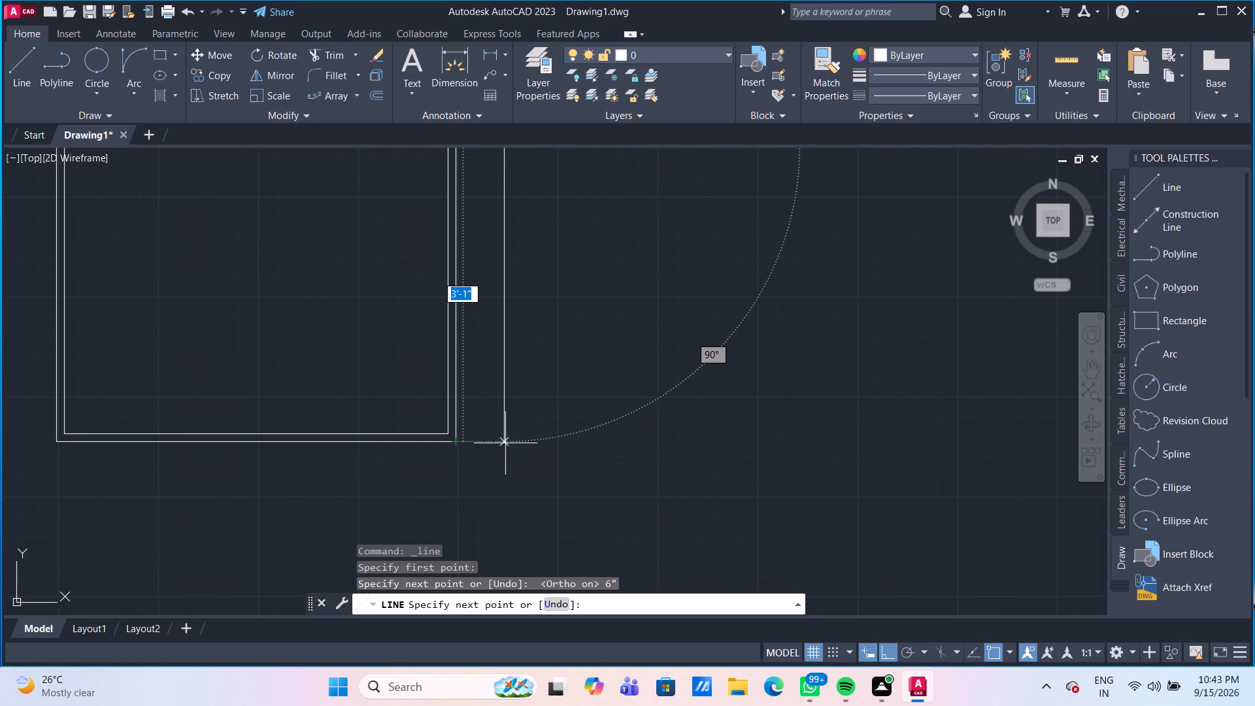
pyautogui.click(505, 446)
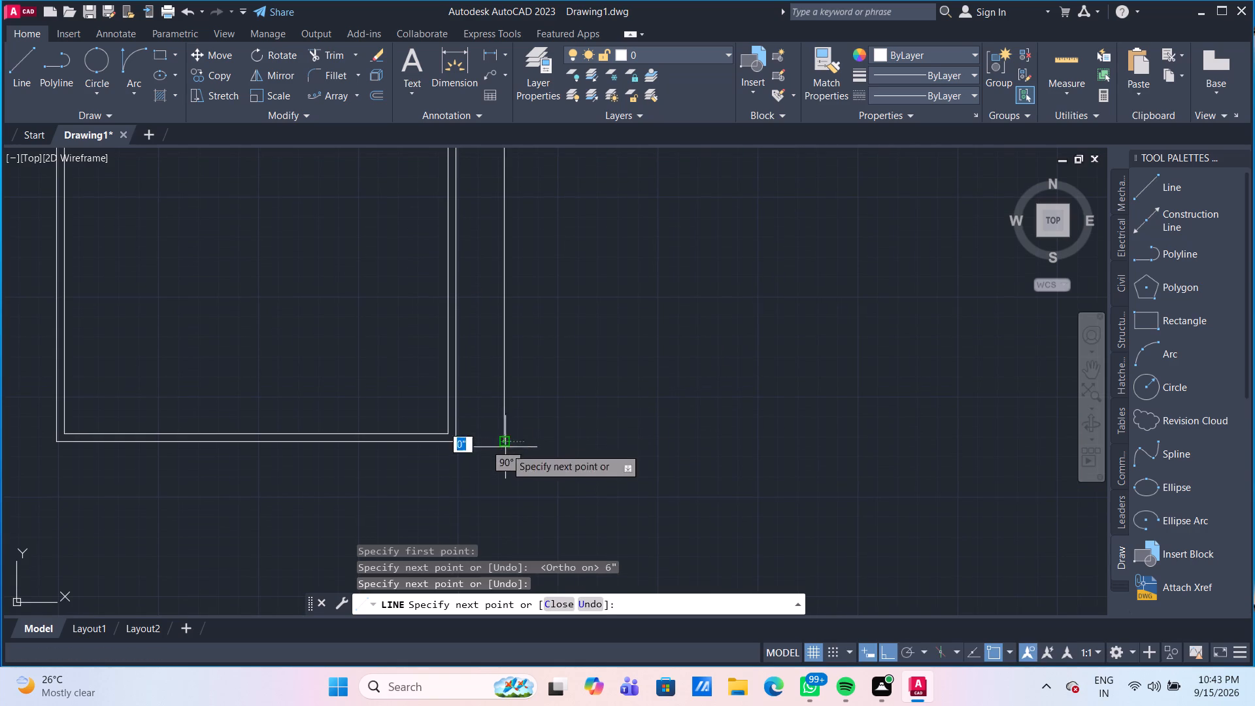
# Continue the line 10" further down and about 6'-1" left, past the far side of the bed.
pyautogui.moveTo(518, 505); pyautogui.dragTo(510, 460, button='middle')
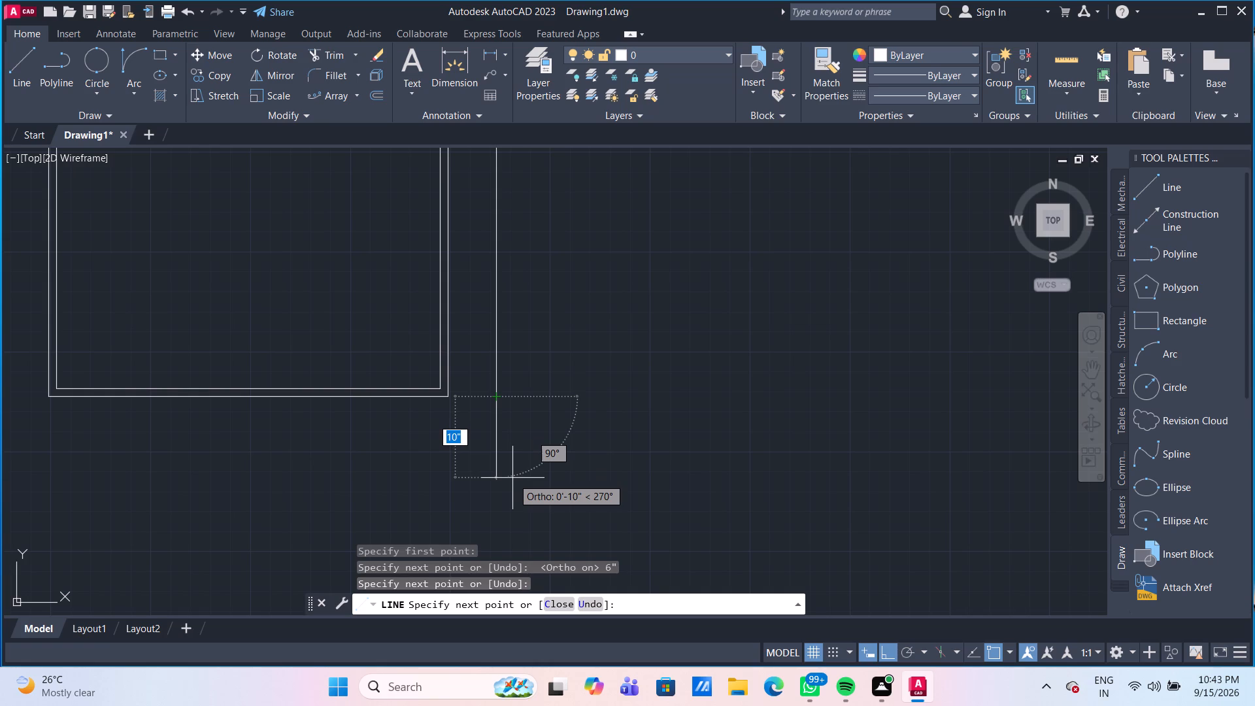
pyautogui.write('10"')
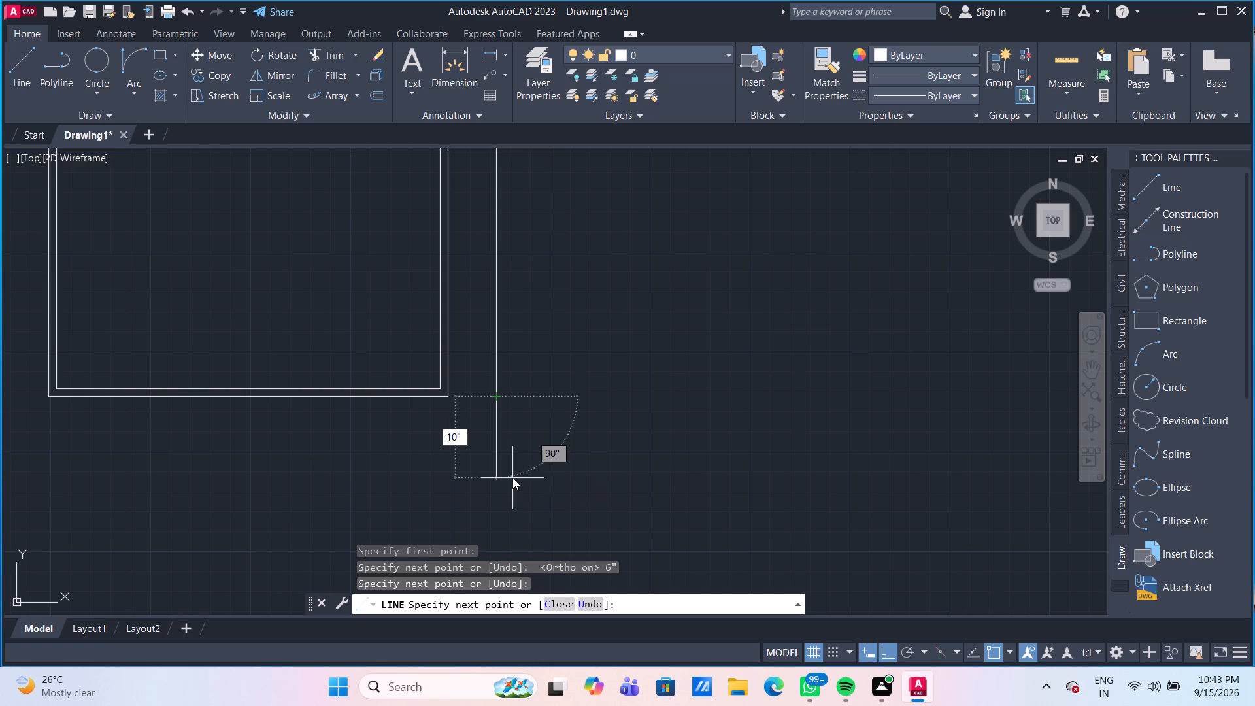
pyautogui.press('Return')
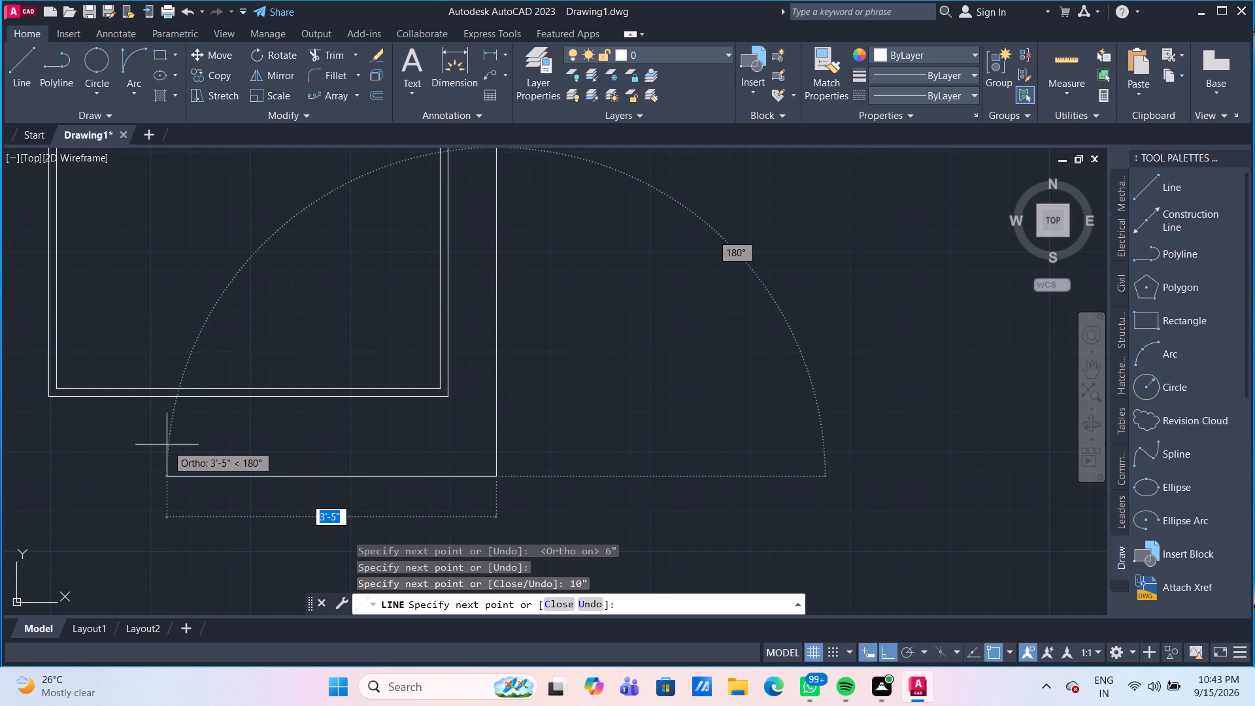
pyautogui.scroll(-1, 99, 381)
pyautogui.moveTo(73, 362); pyautogui.dragTo(183, 399, button='middle')
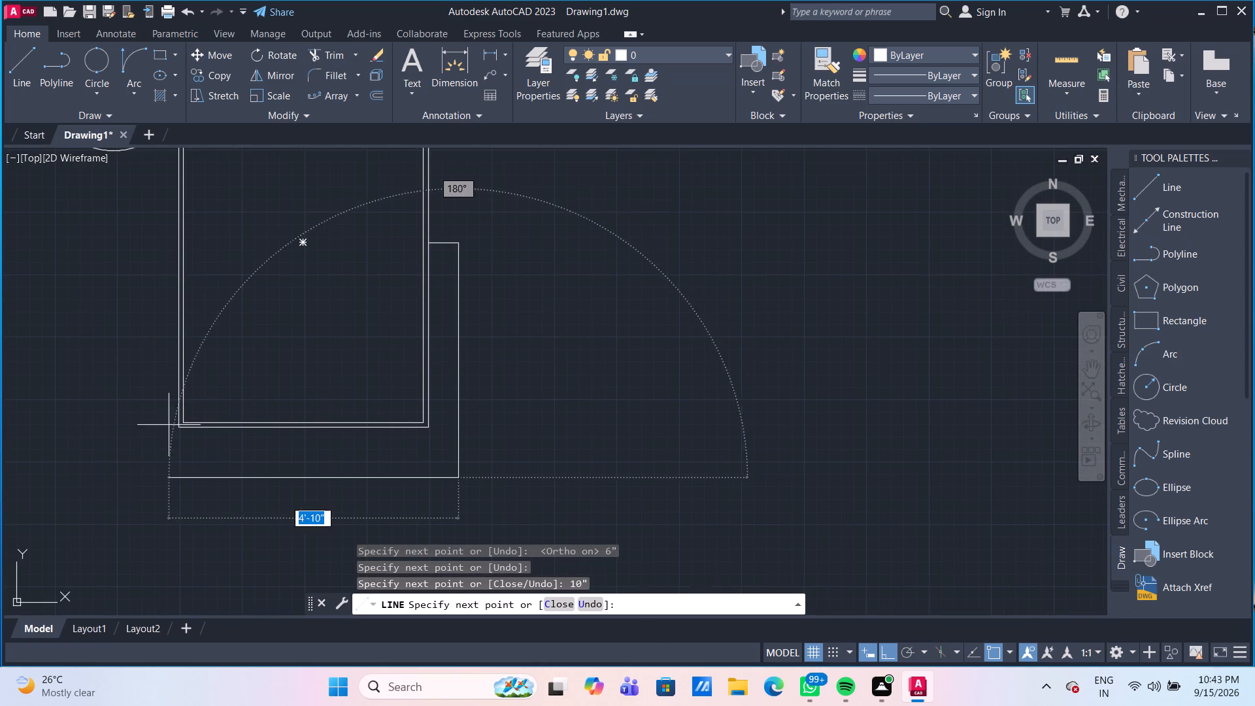
pyautogui.click(93, 462)
pyautogui.press('Escape')
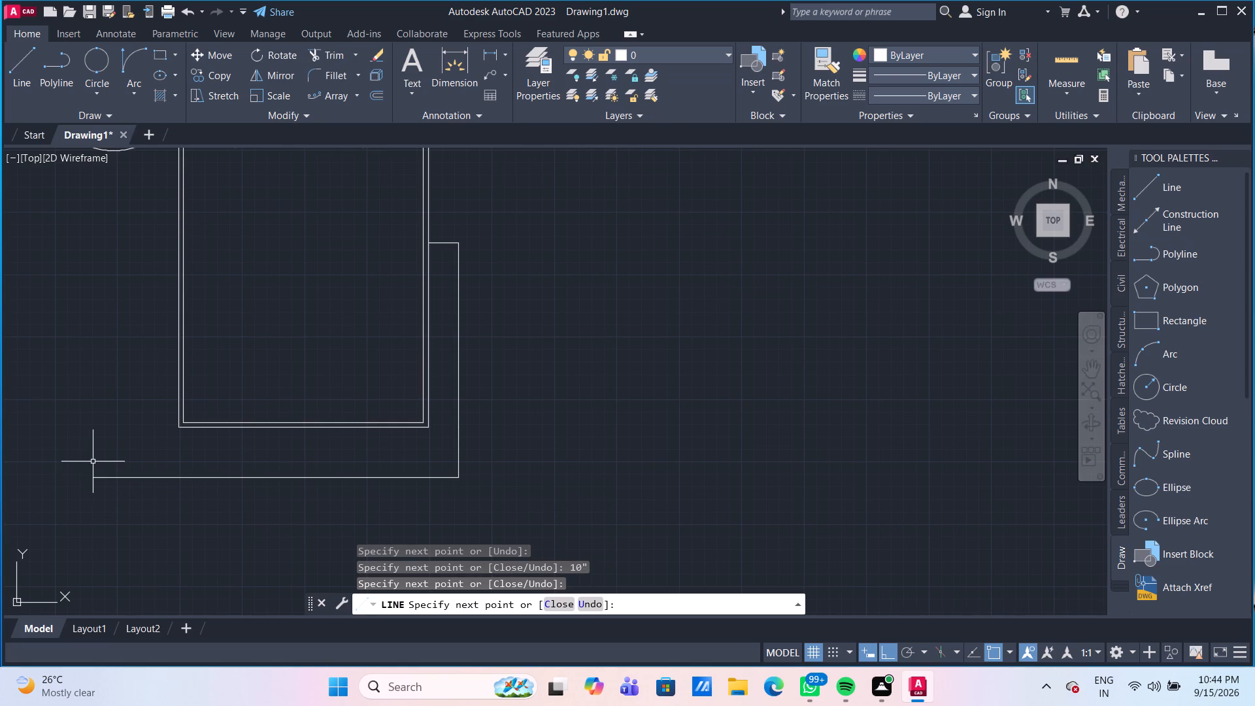
# Draw a line 6" outward from the bed's left edge midpoint and straight down to the long horizontal line below the bed.
pyautogui.click(32, 67)
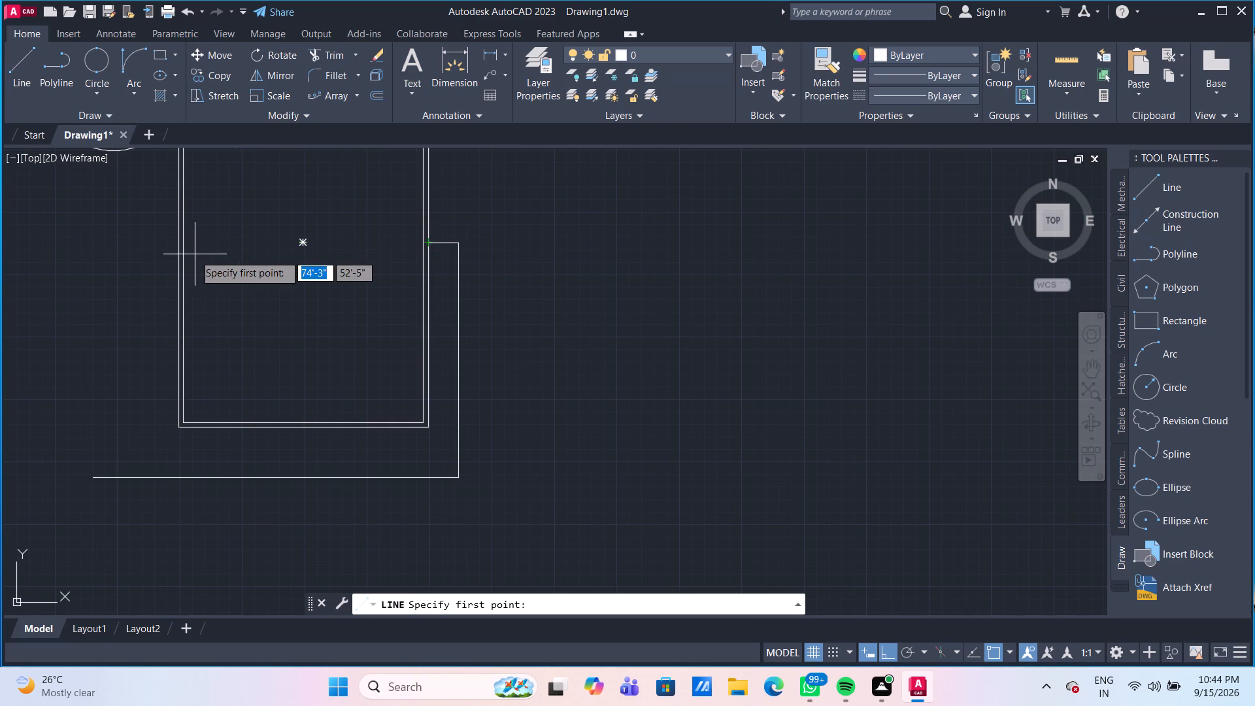
pyautogui.click(176, 238)
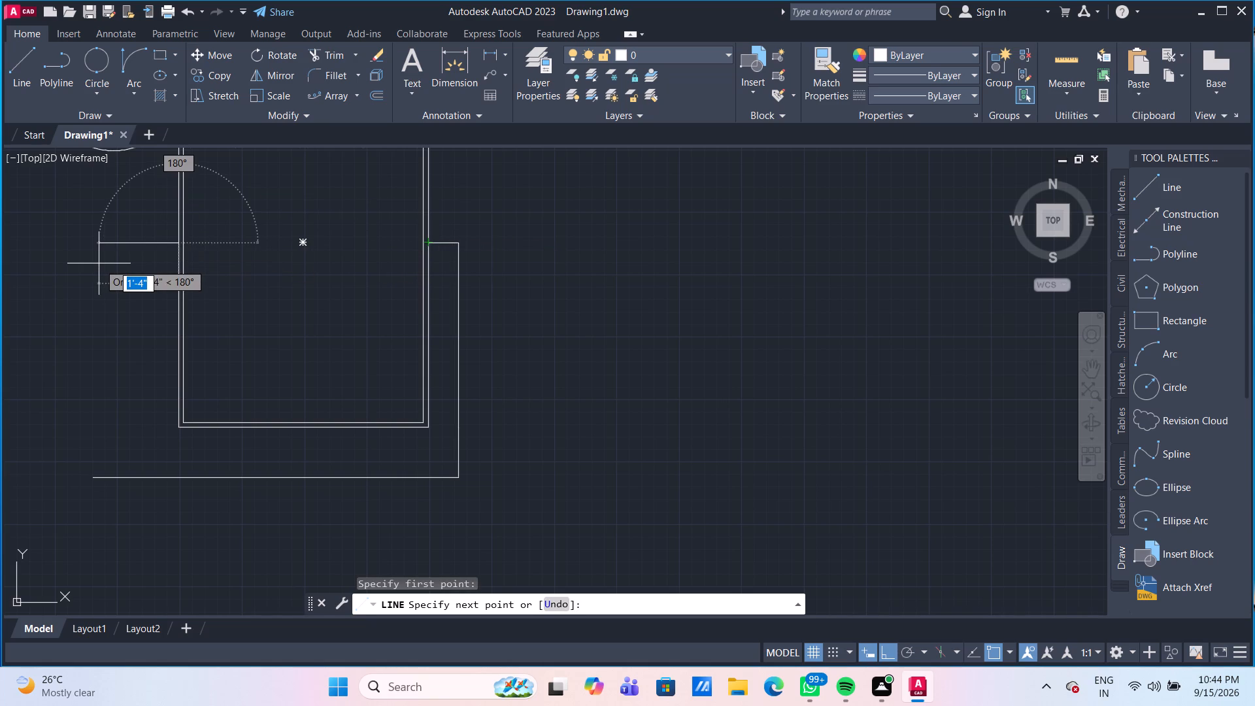
pyautogui.write('6"')
pyautogui.press('Return')
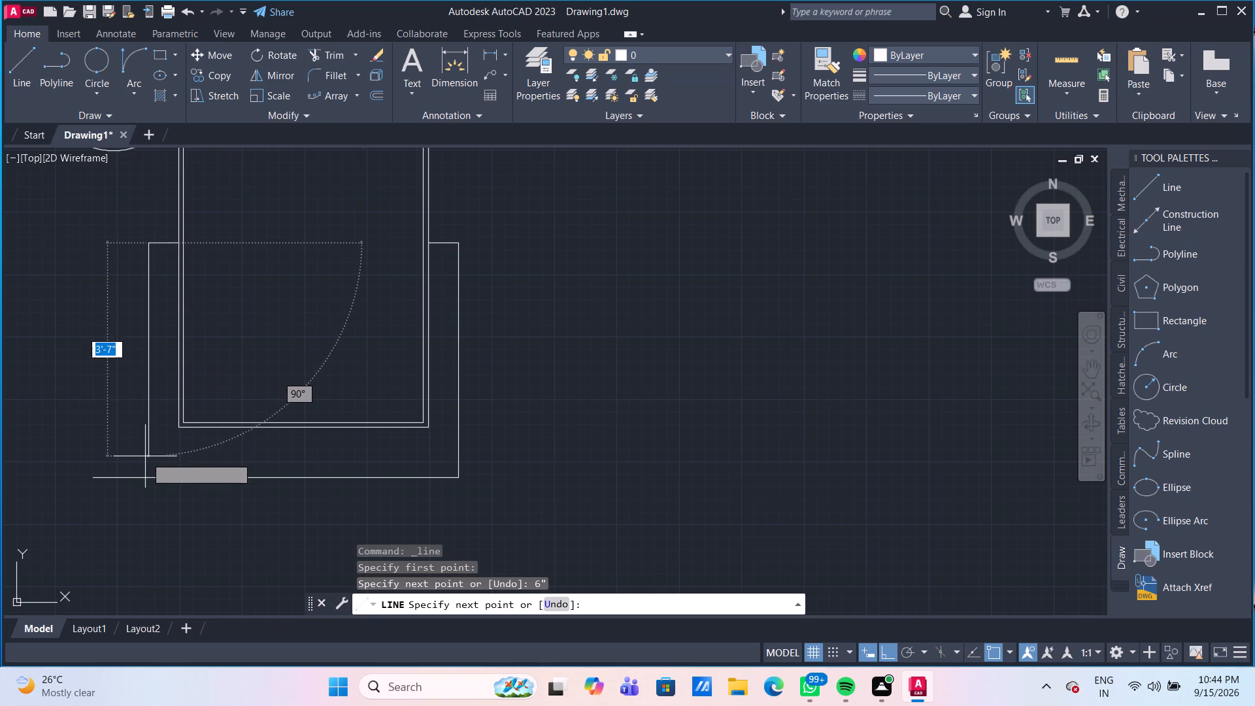
pyautogui.click(148, 479)
pyautogui.press('Escape')
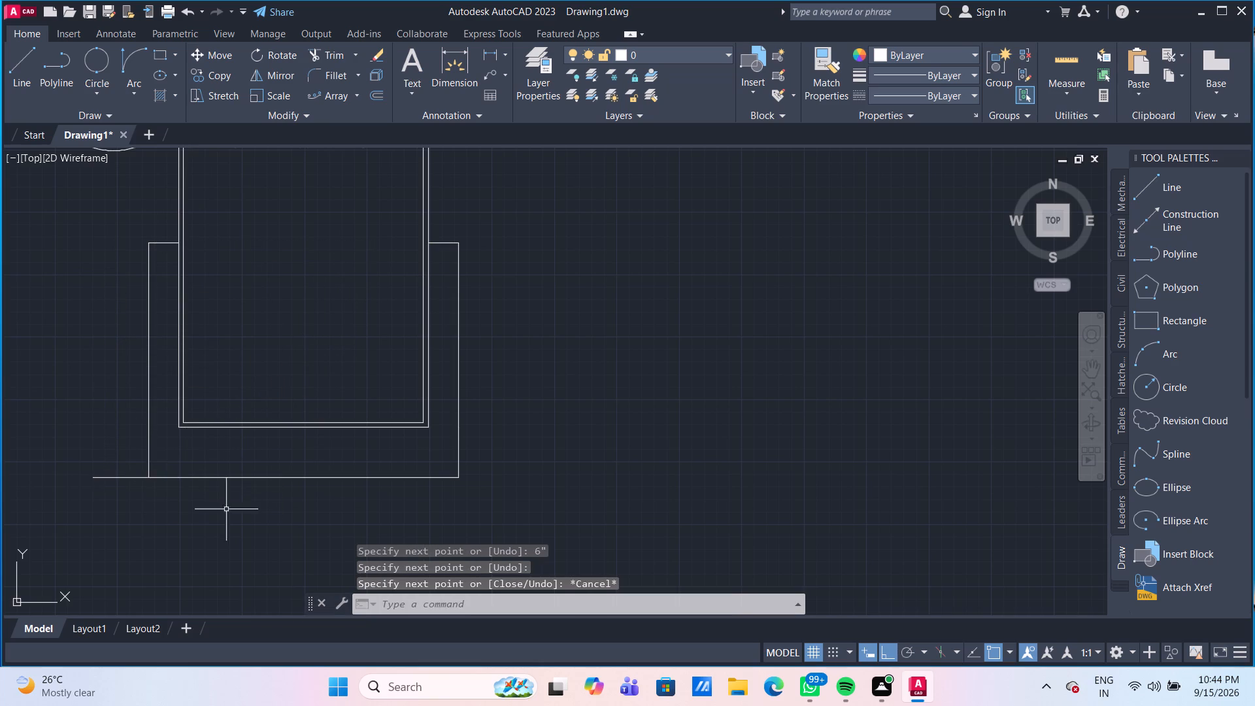
# Trim the bottom line's overhang beyond the left vertical line of the outline around the bed.
pyautogui.scroll(-1, 237, 531)
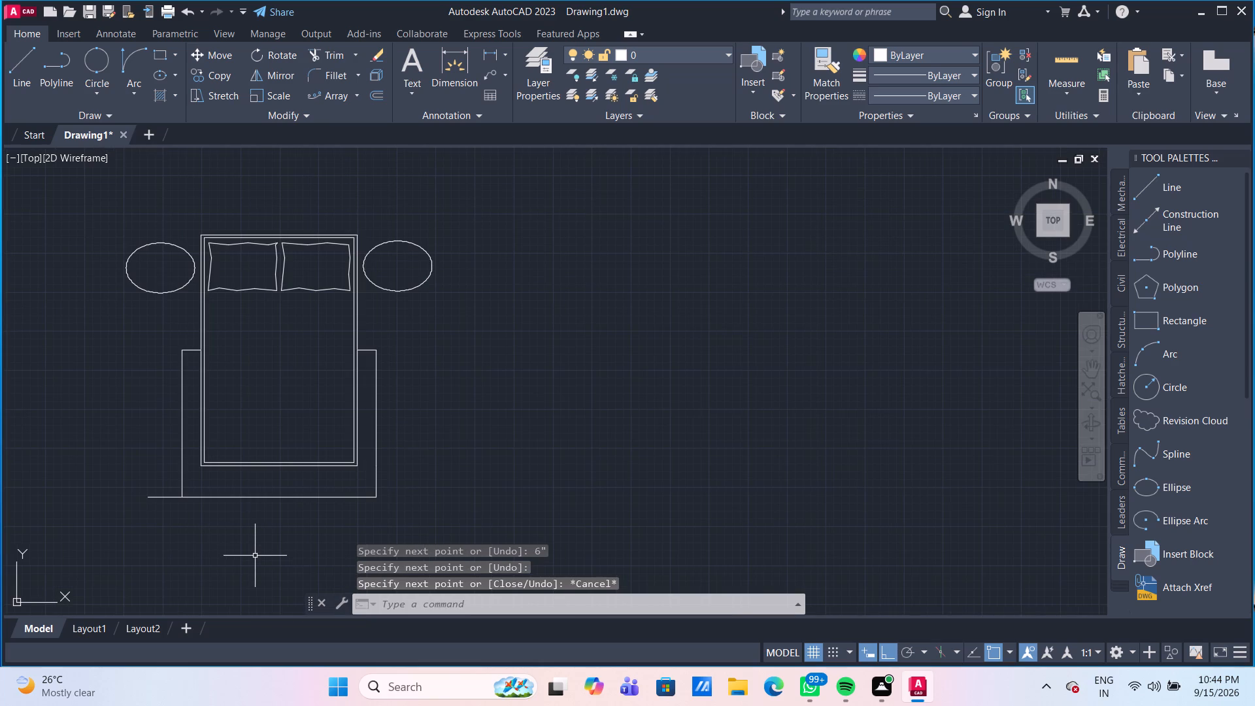
pyautogui.write('TR')
pyautogui.press('Return')
pyautogui.click(174, 497)
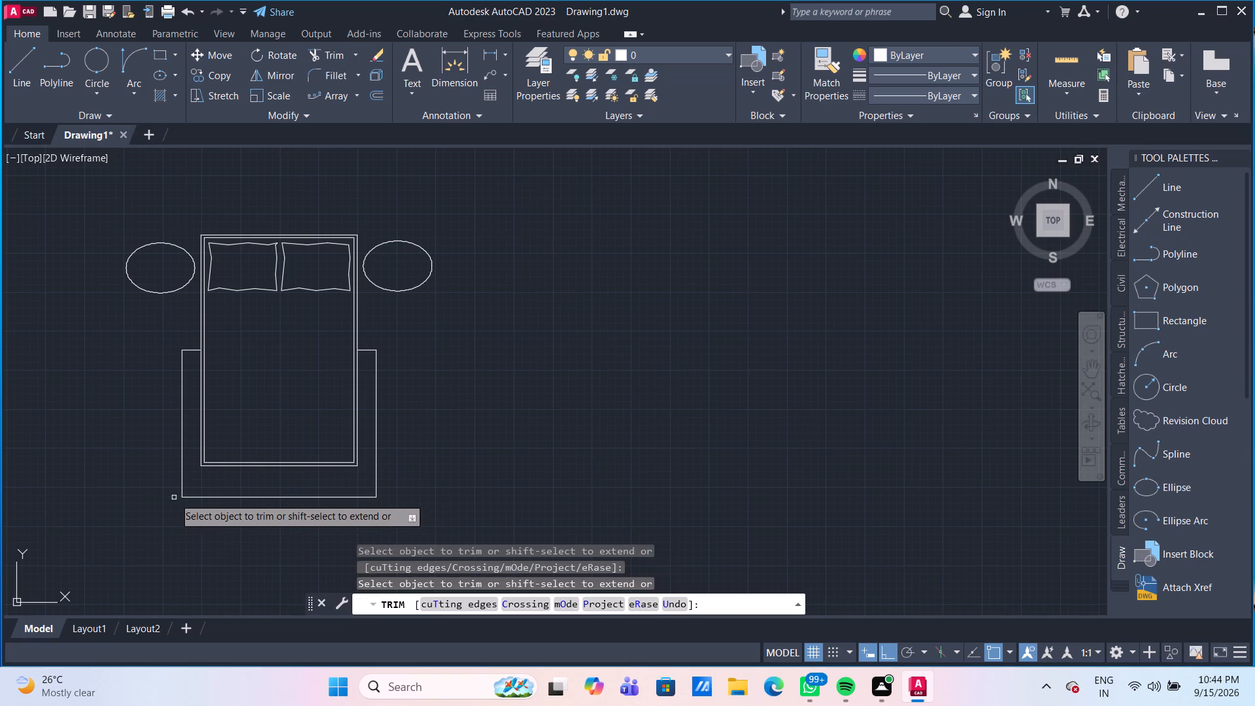
pyautogui.press('Escape')
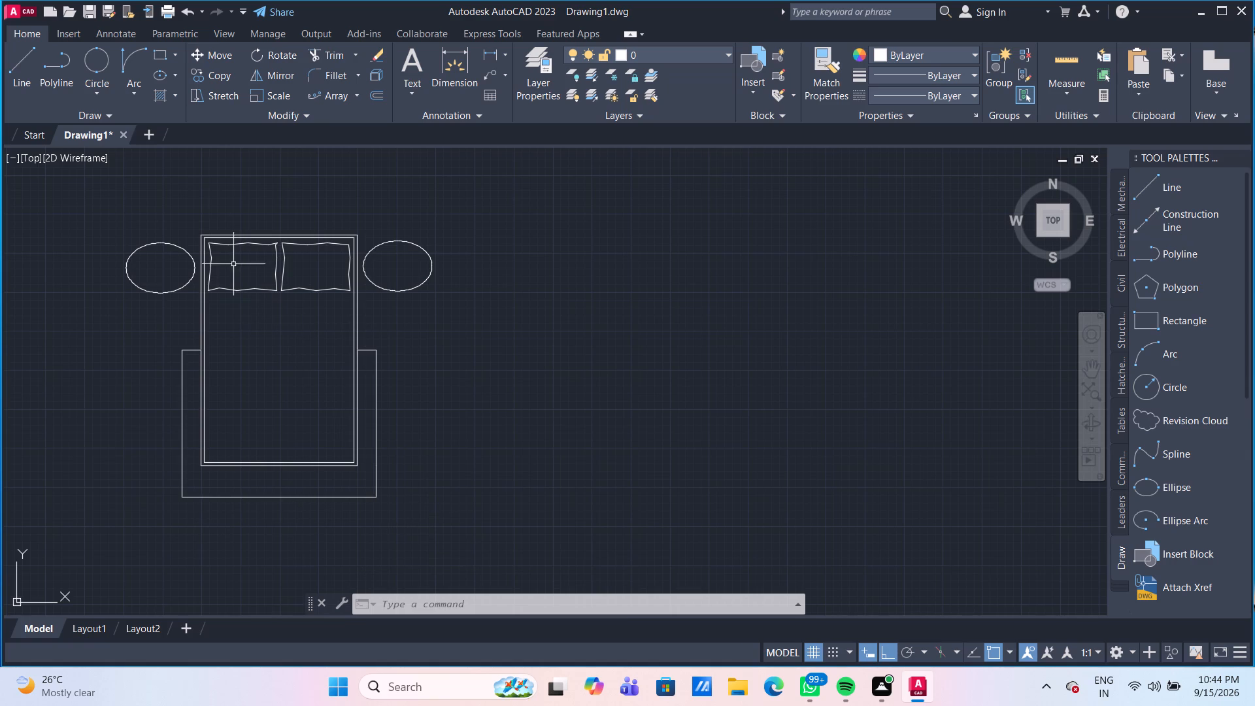
# Group the complete bed drawing, including the pillows, oval side tables and the surrounding lower outline.
pyautogui.click(107, 218)
pyautogui.click(463, 527)
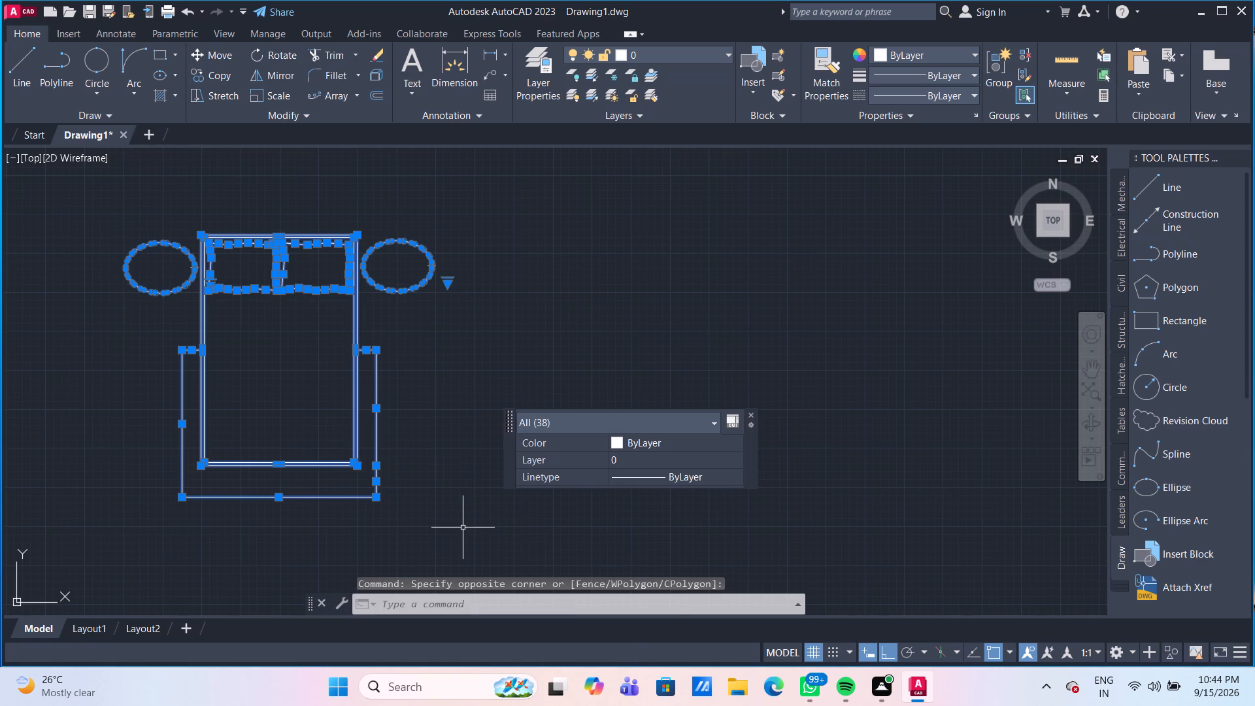
pyautogui.press('g')
pyautogui.press('Return')
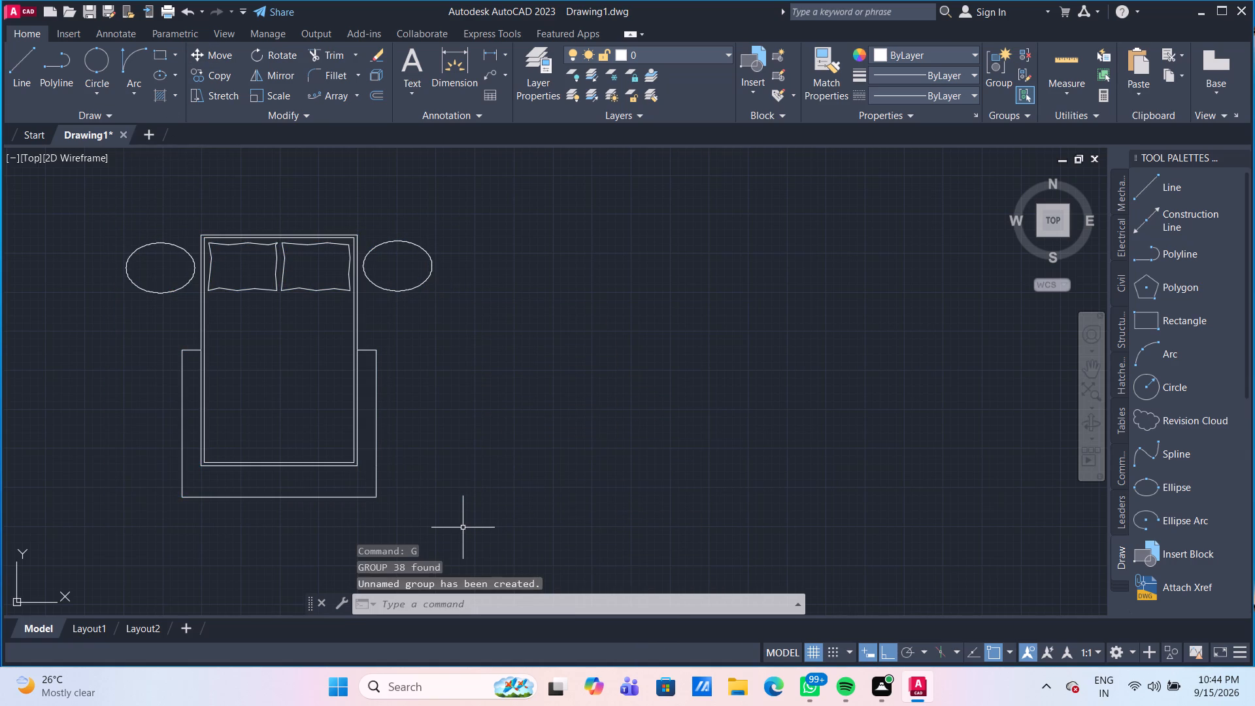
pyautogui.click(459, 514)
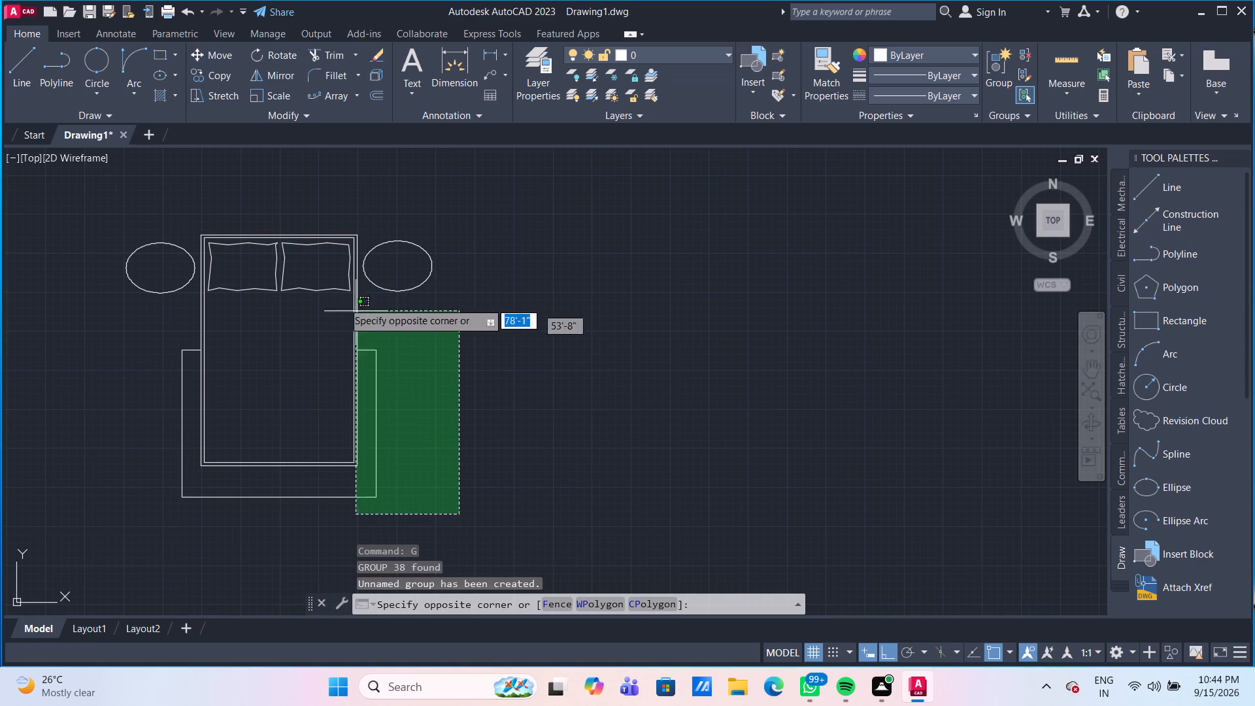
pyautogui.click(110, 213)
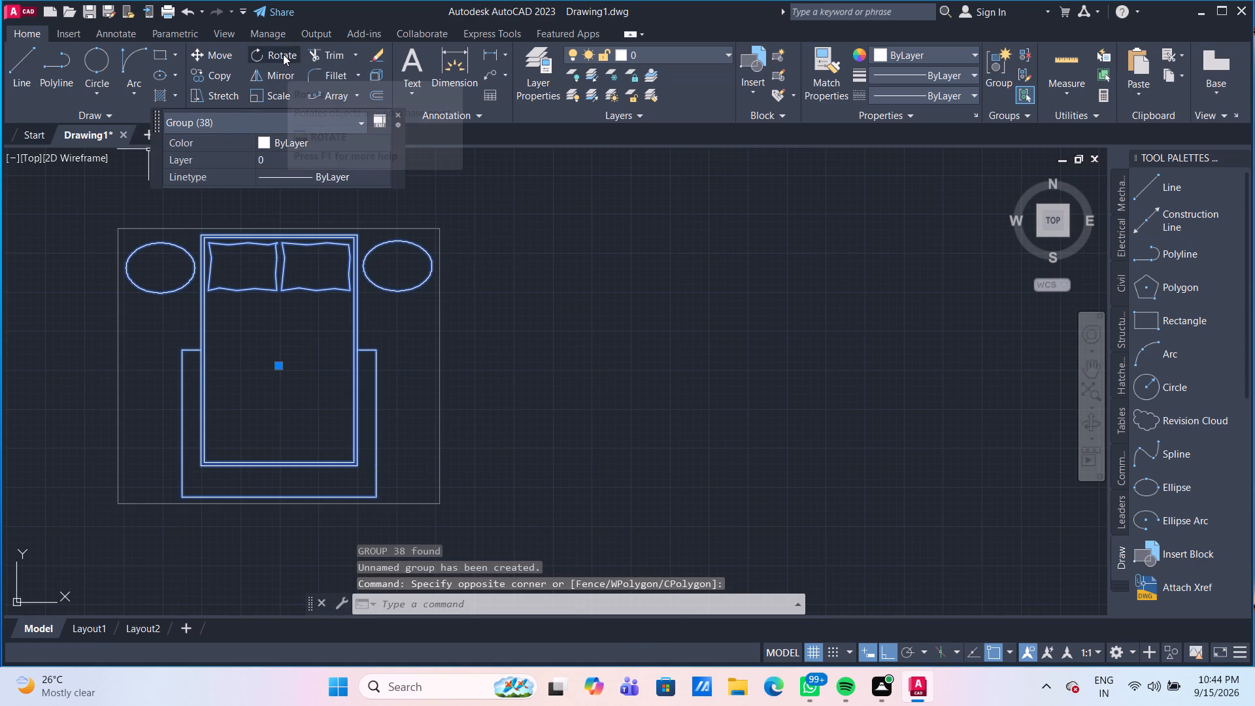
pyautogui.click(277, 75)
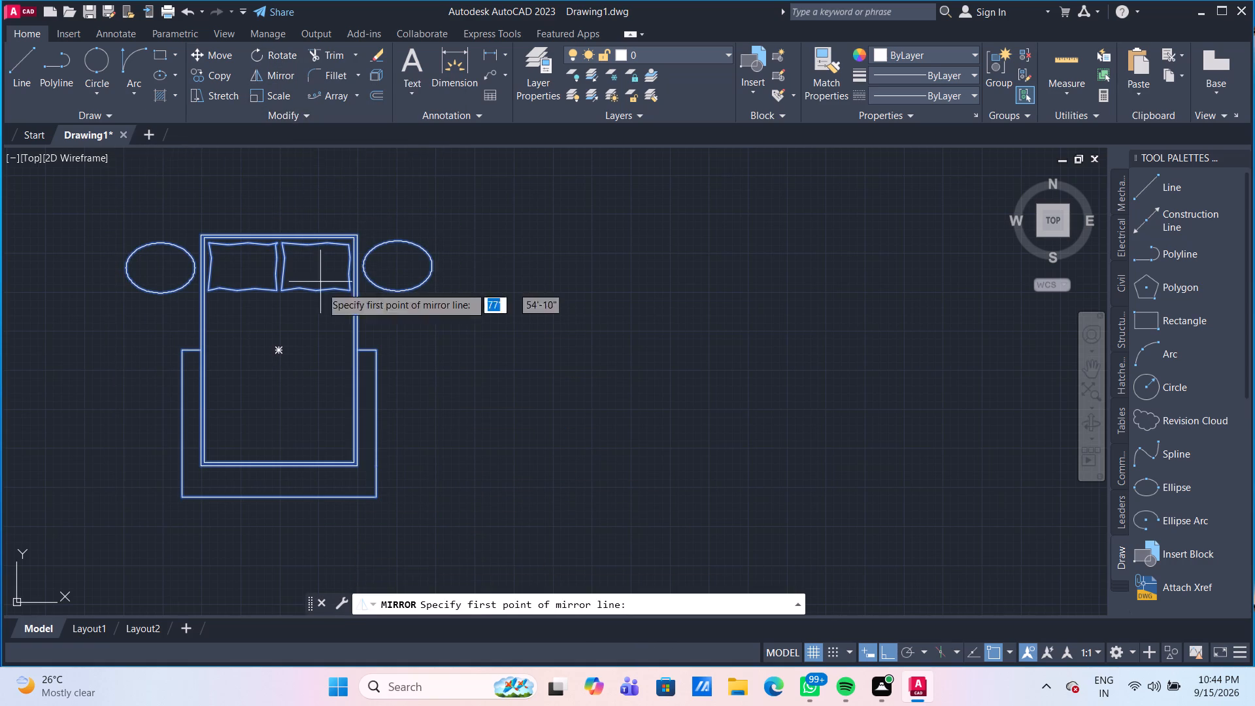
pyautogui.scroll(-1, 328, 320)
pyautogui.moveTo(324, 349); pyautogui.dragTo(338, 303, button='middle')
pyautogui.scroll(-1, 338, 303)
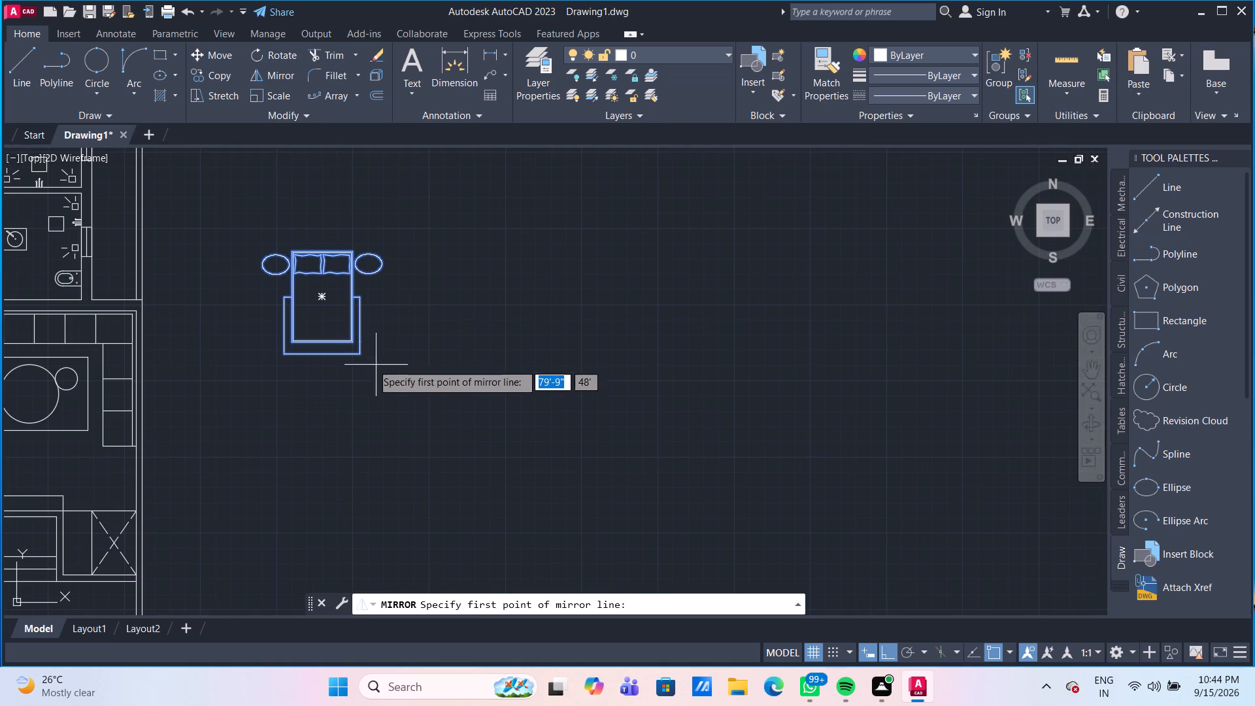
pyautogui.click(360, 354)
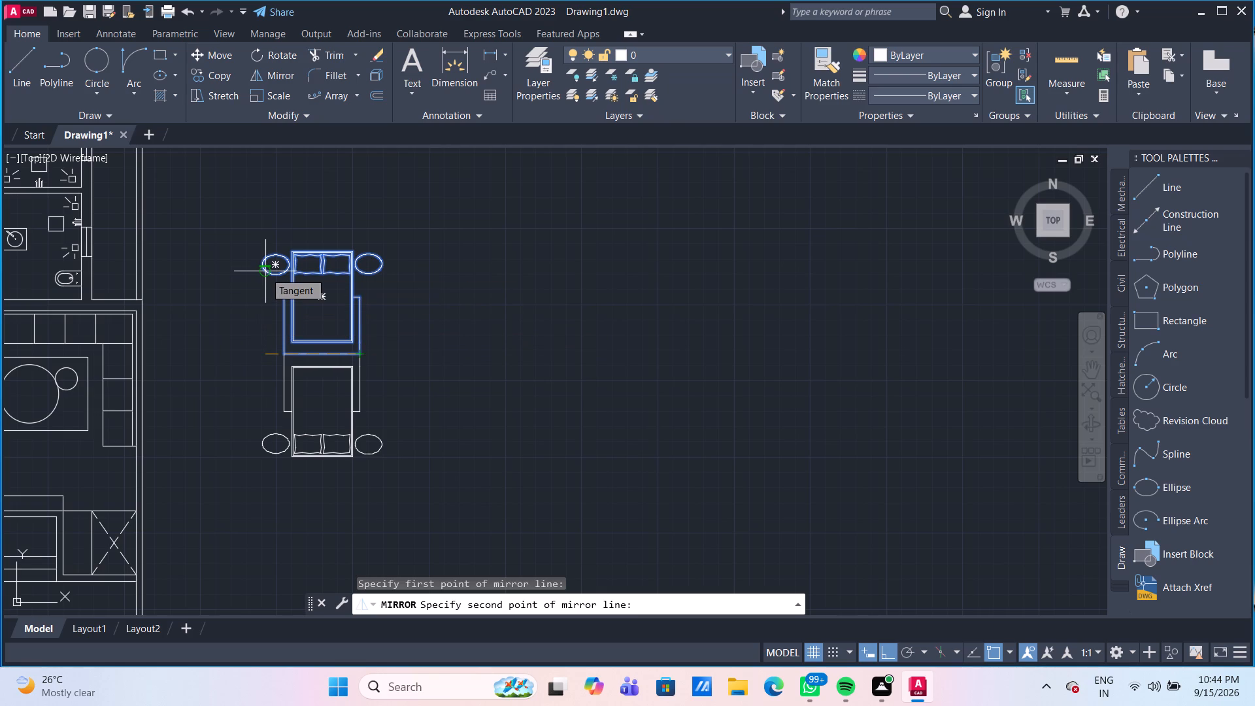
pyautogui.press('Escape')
# Move the grouped bed set horizontally to the right, further away from the floor plan into empty space.
pyautogui.click(427, 384)
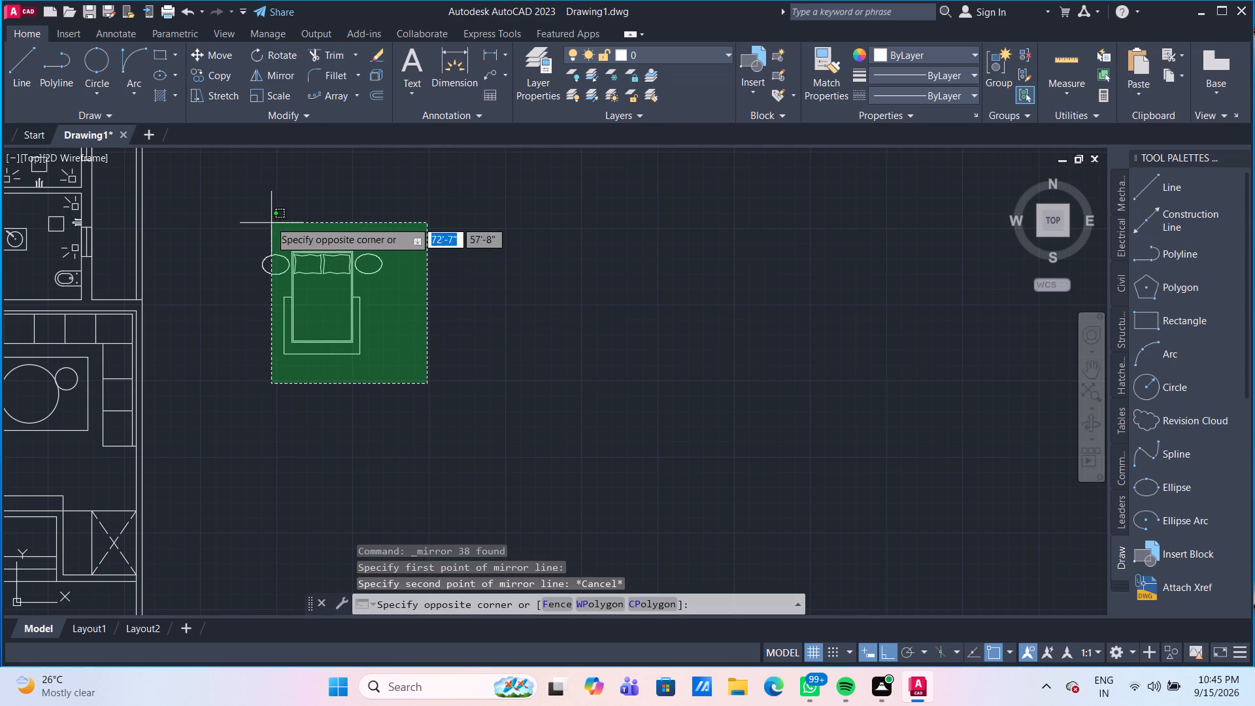
pyautogui.click(247, 212)
pyautogui.press('m')
pyautogui.press('Return')
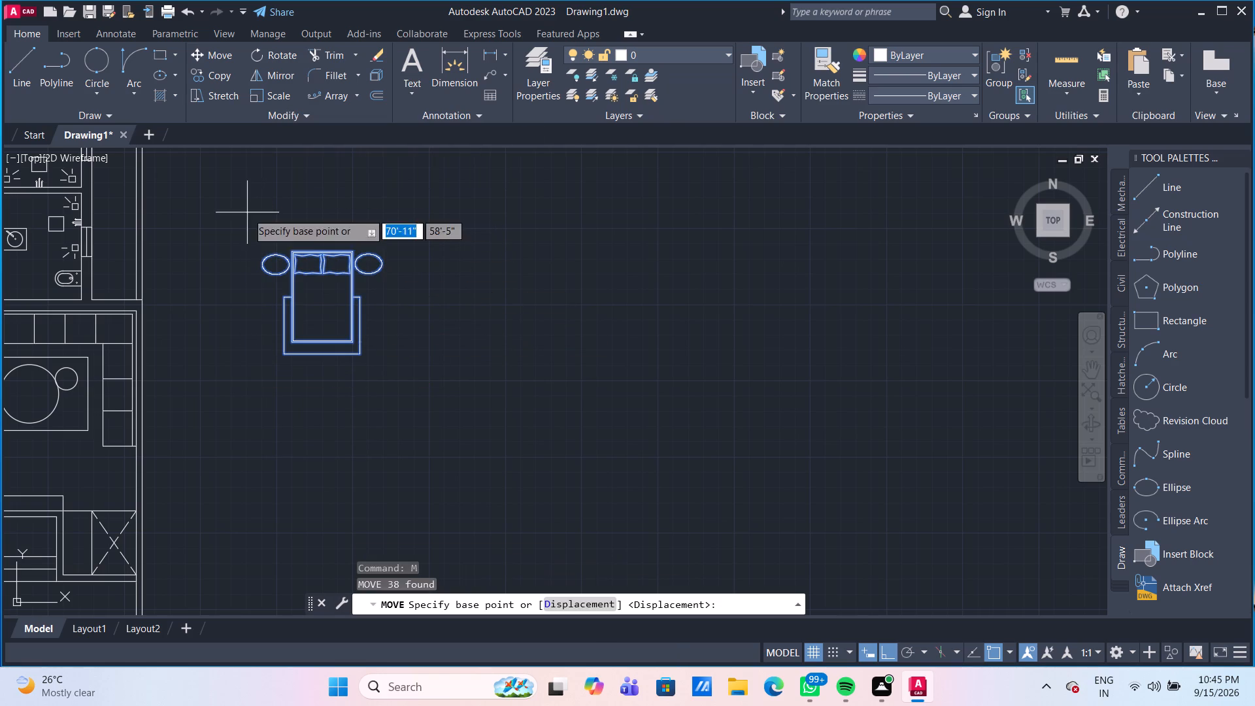
pyautogui.click(275, 257)
pyautogui.click(472, 251)
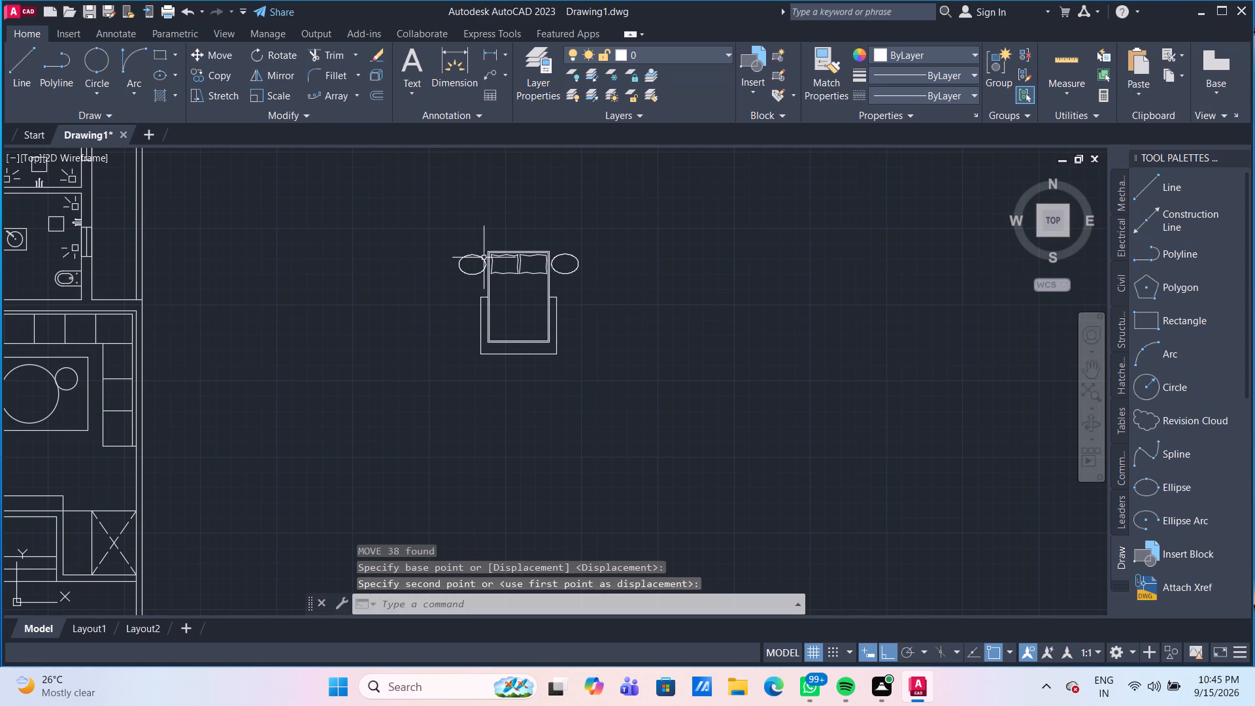
# Mirror the grouped bed set about the horizontal bottom line of its surrounding outline, keeping the source objects.
pyautogui.click(626, 388)
pyautogui.click(452, 208)
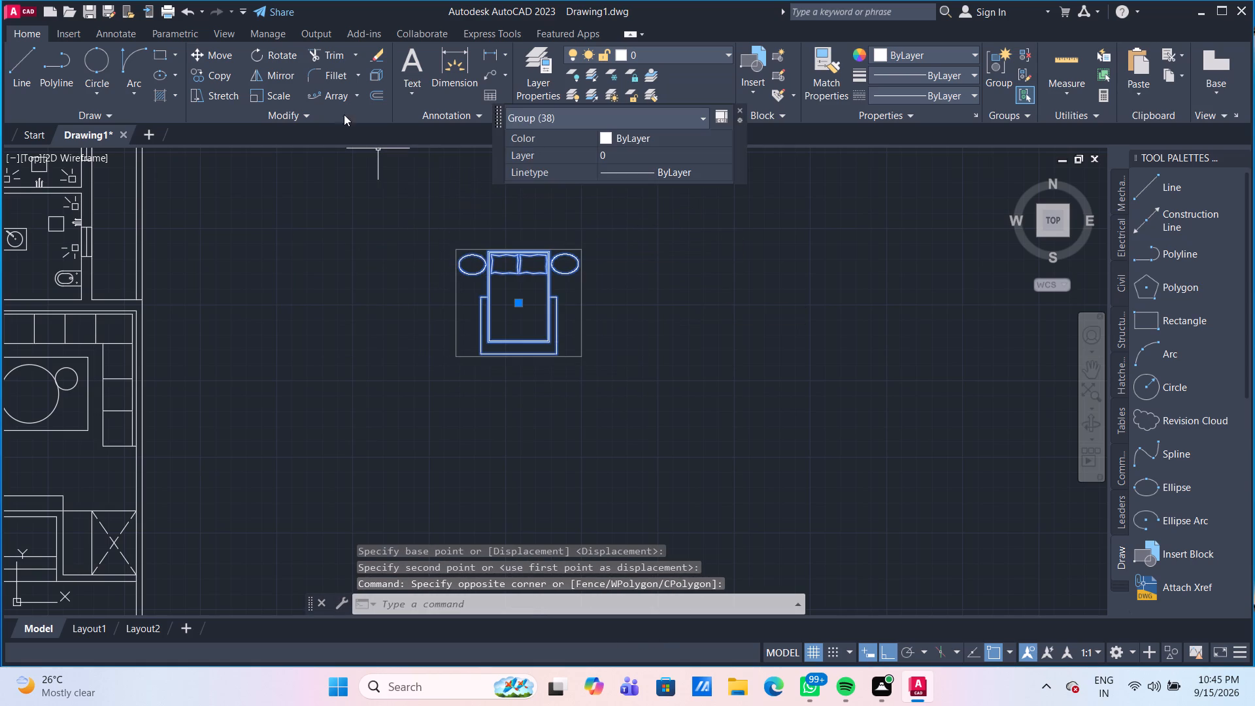
pyautogui.click(280, 71)
pyautogui.moveTo(479, 348); pyautogui.dragTo(480, 355)
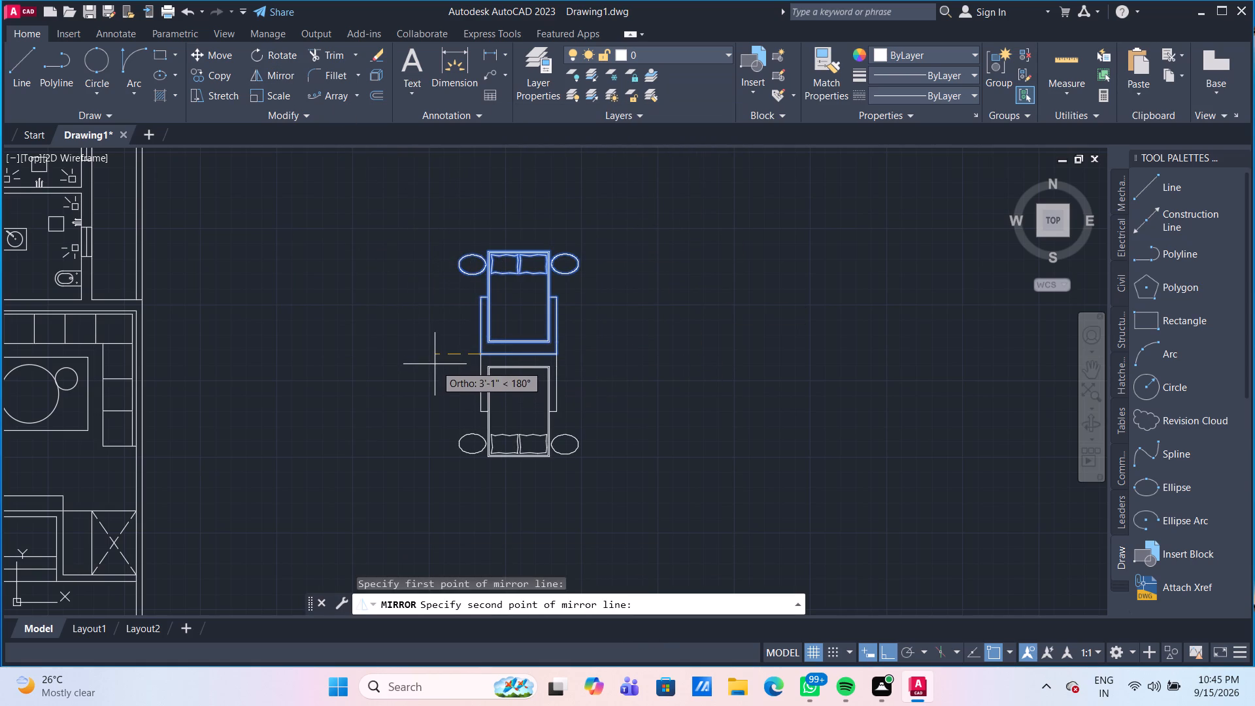
pyautogui.scroll(1, 435, 364)
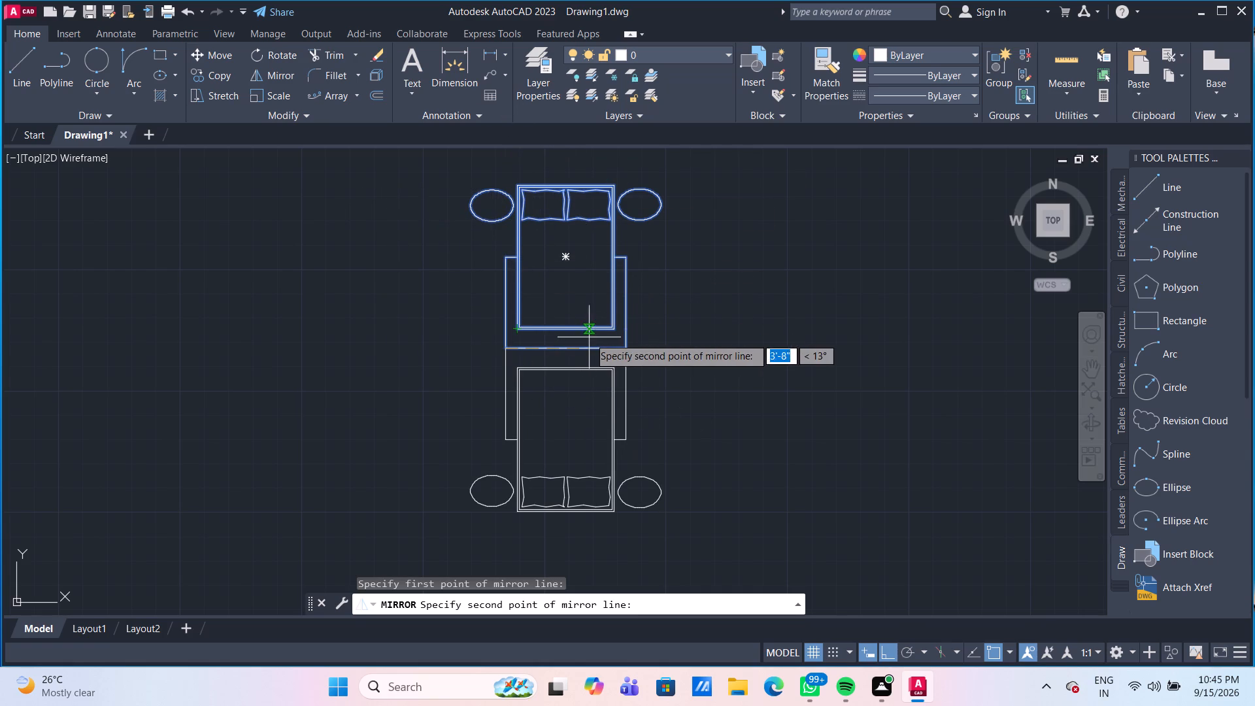
pyautogui.click(580, 369)
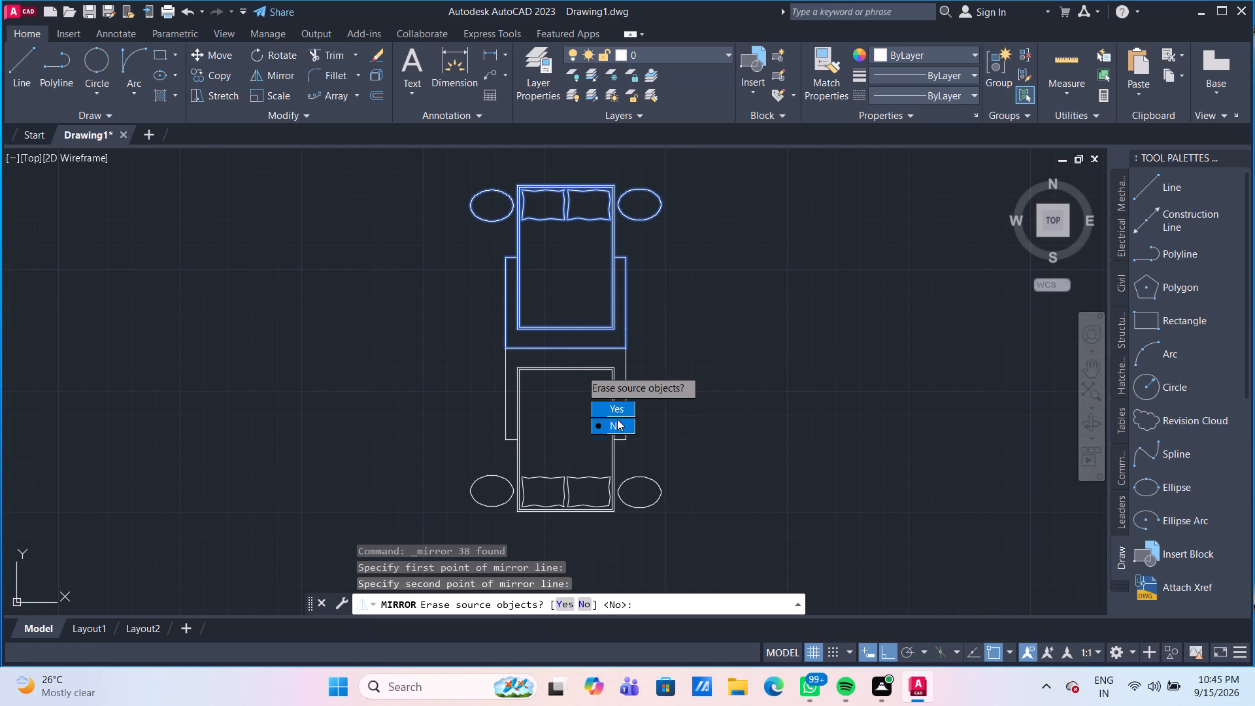
pyautogui.moveTo(617, 422); pyautogui.dragTo(580, 369)
# Move the mirrored bed set horizontally to the left so it stands clear of the original.
pyautogui.moveTo(737, 467); pyautogui.dragTo(722, 463)
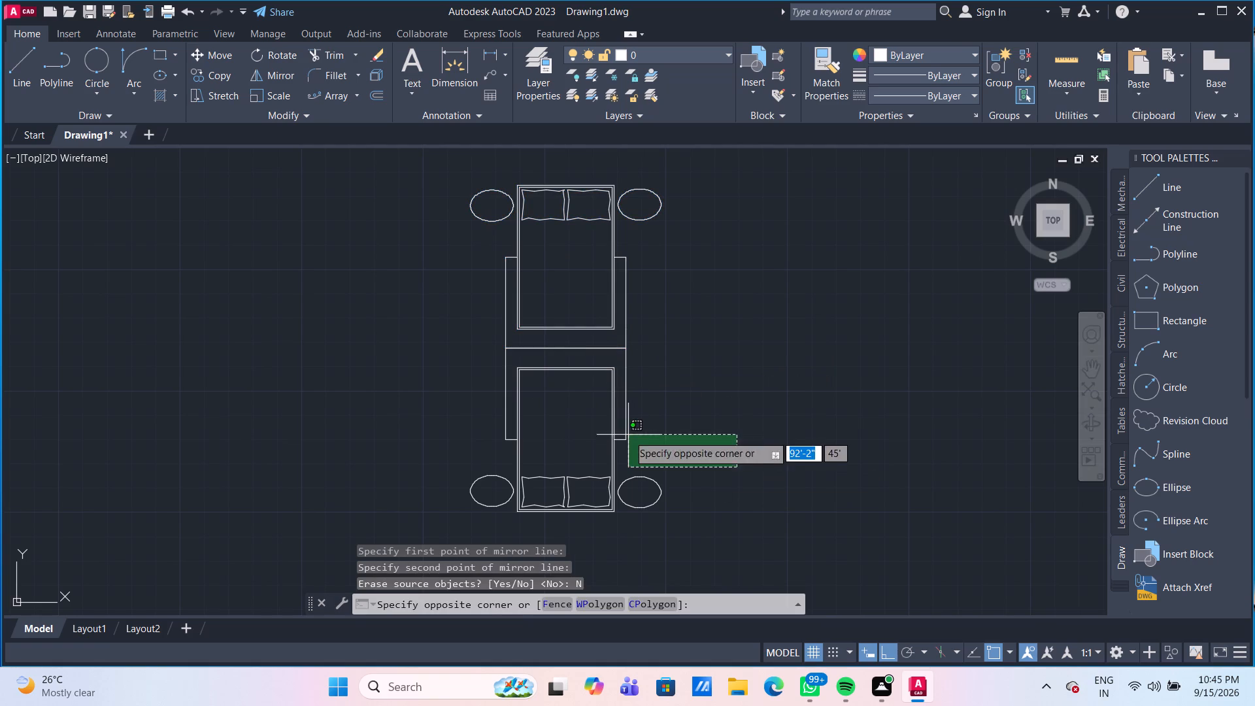
pyautogui.click(589, 418)
pyautogui.press('m')
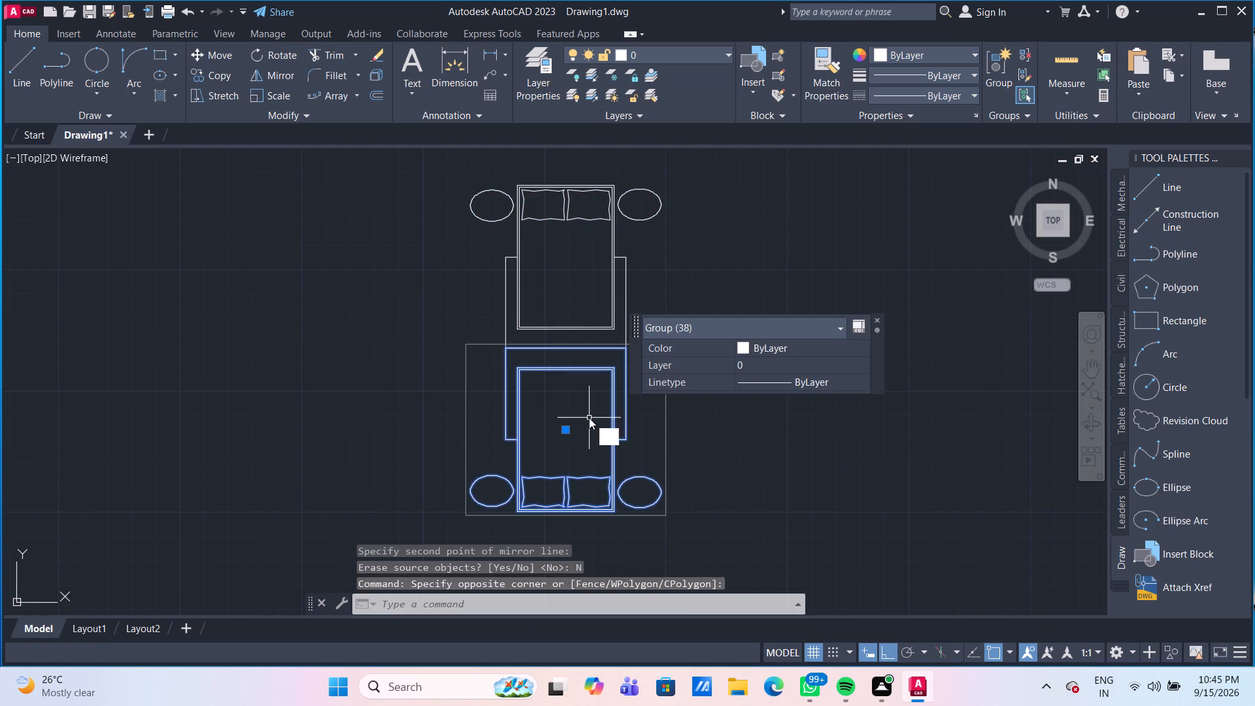
pyautogui.press('Return')
pyautogui.click(589, 418)
pyautogui.click(407, 389)
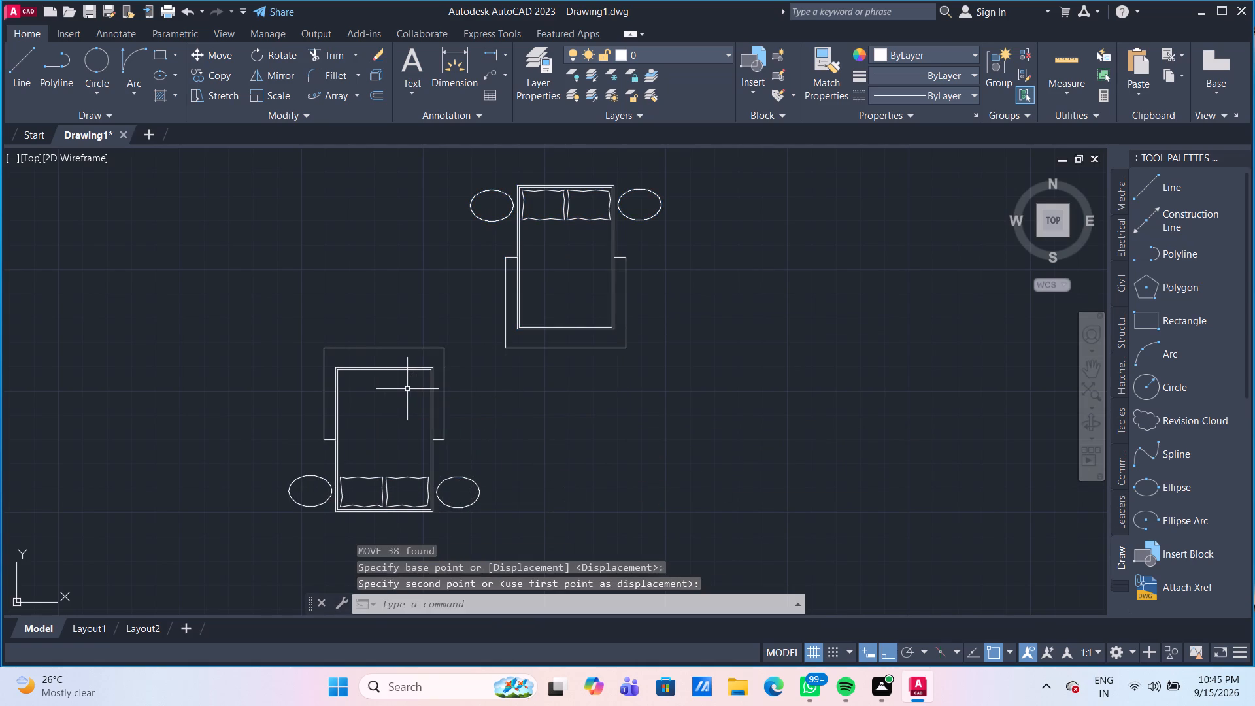
# Rotate the mirrored bed set 270° about its outline's upper right corner so the pillows are on the left.
pyautogui.scroll(-2, 454, 395)
pyautogui.moveTo(481, 450); pyautogui.dragTo(477, 443)
pyautogui.click(384, 403)
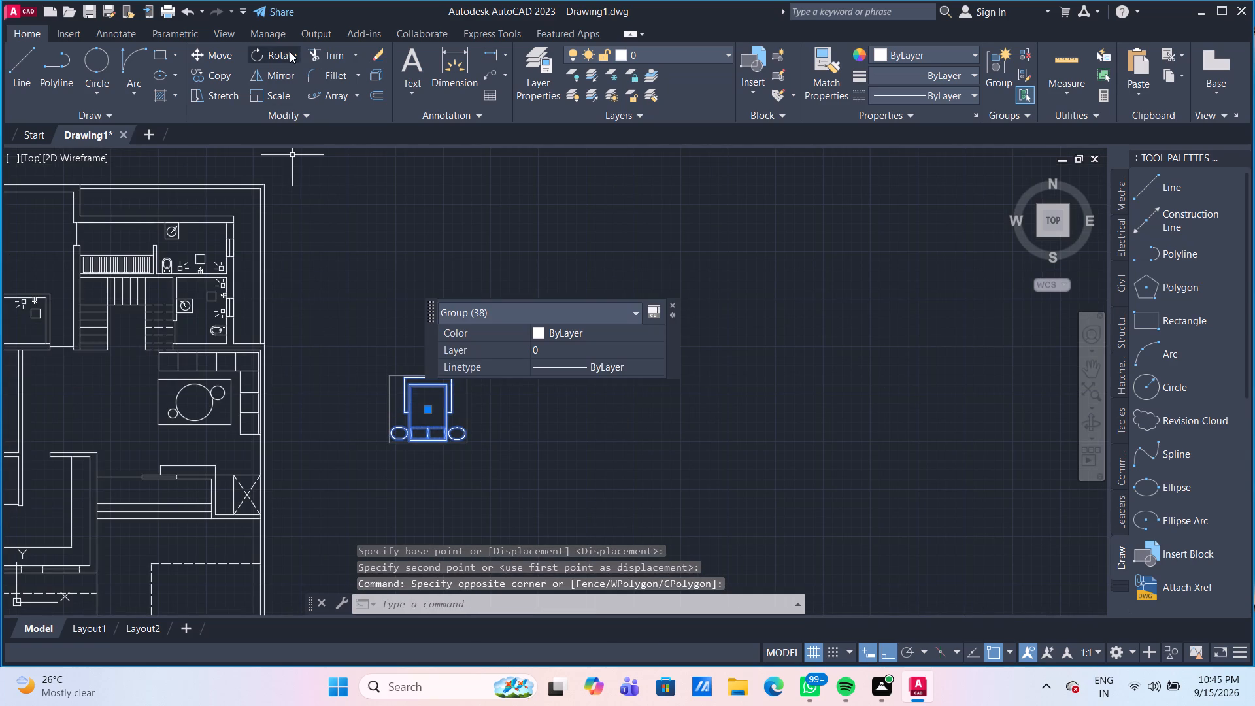
pyautogui.click(290, 52)
pyautogui.moveTo(454, 374); pyautogui.dragTo(455, 374)
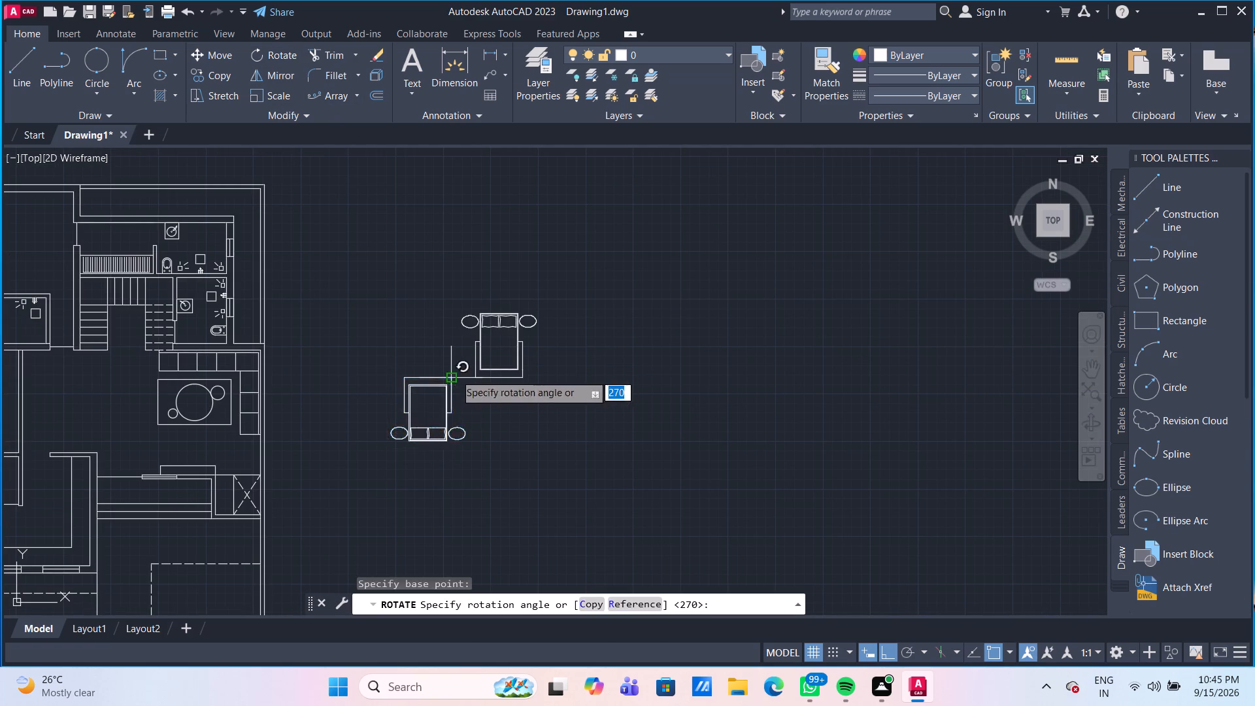
pyautogui.moveTo(455, 374); pyautogui.dragTo(460, 380)
pyautogui.click(473, 414)
# Move the upright bed set, with Ortho off, into the plan's top-left bedroom, with its headboard near the upper wall.
pyautogui.moveTo(451, 379); pyautogui.dragTo(470, 399, button='middle')
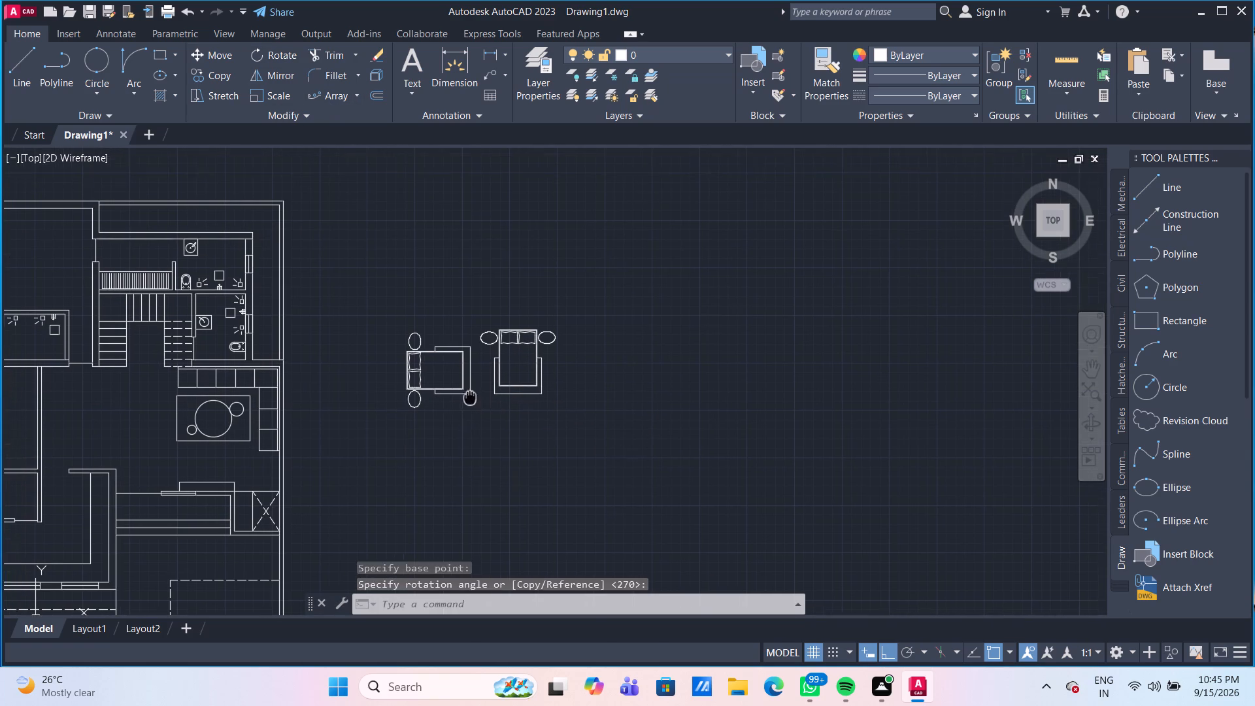
pyautogui.moveTo(470, 399); pyautogui.dragTo(469, 402, button='middle')
pyautogui.moveTo(558, 433); pyautogui.dragTo(539, 383)
pyautogui.click(515, 299)
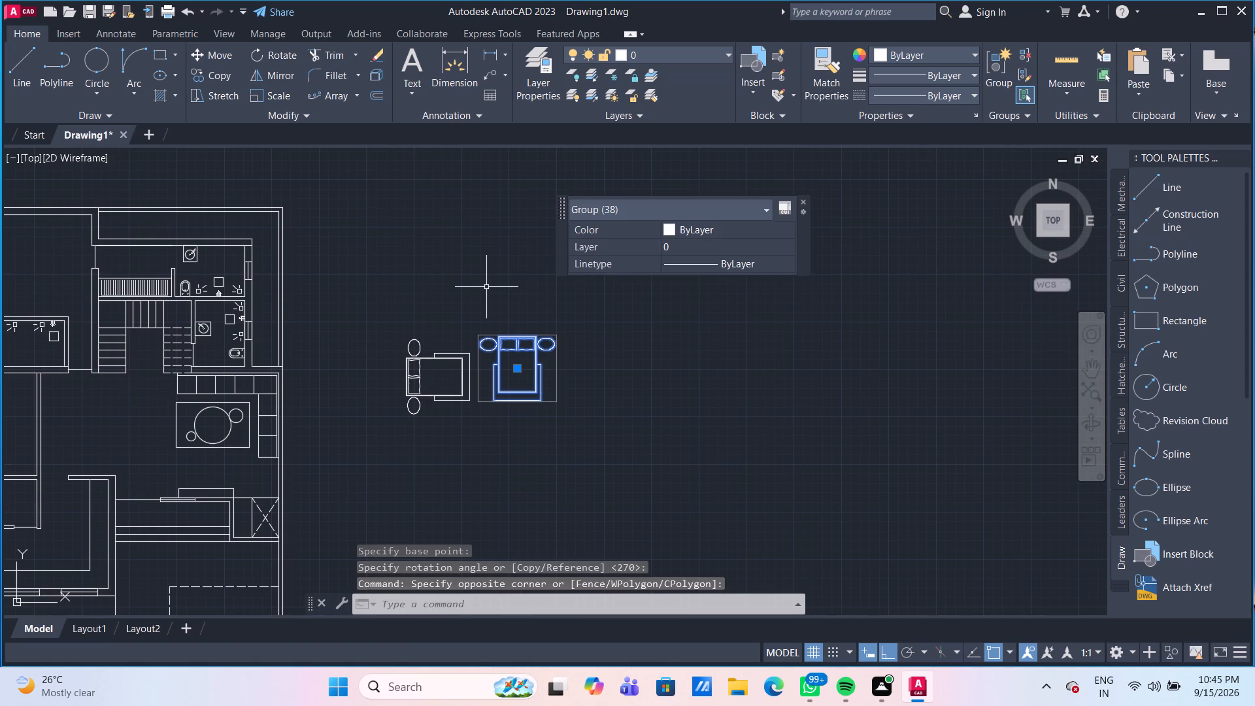
pyautogui.press('m')
pyautogui.press('Return')
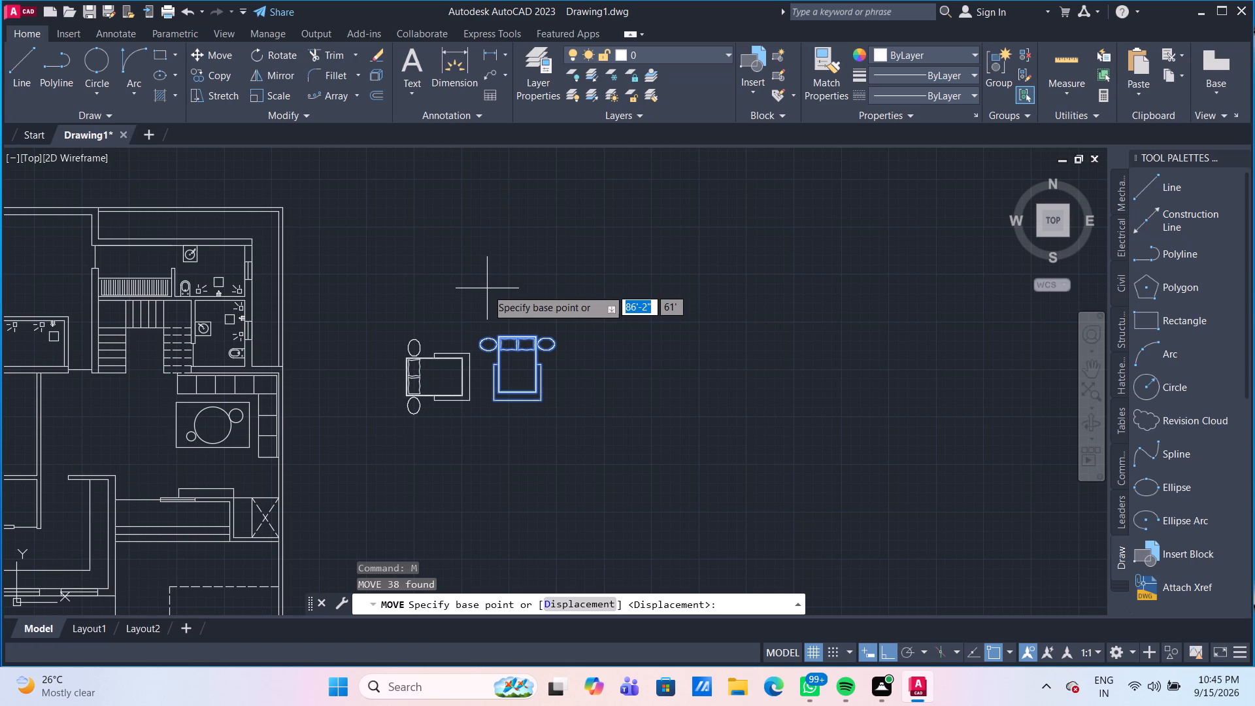
pyautogui.scroll(2, 489, 296)
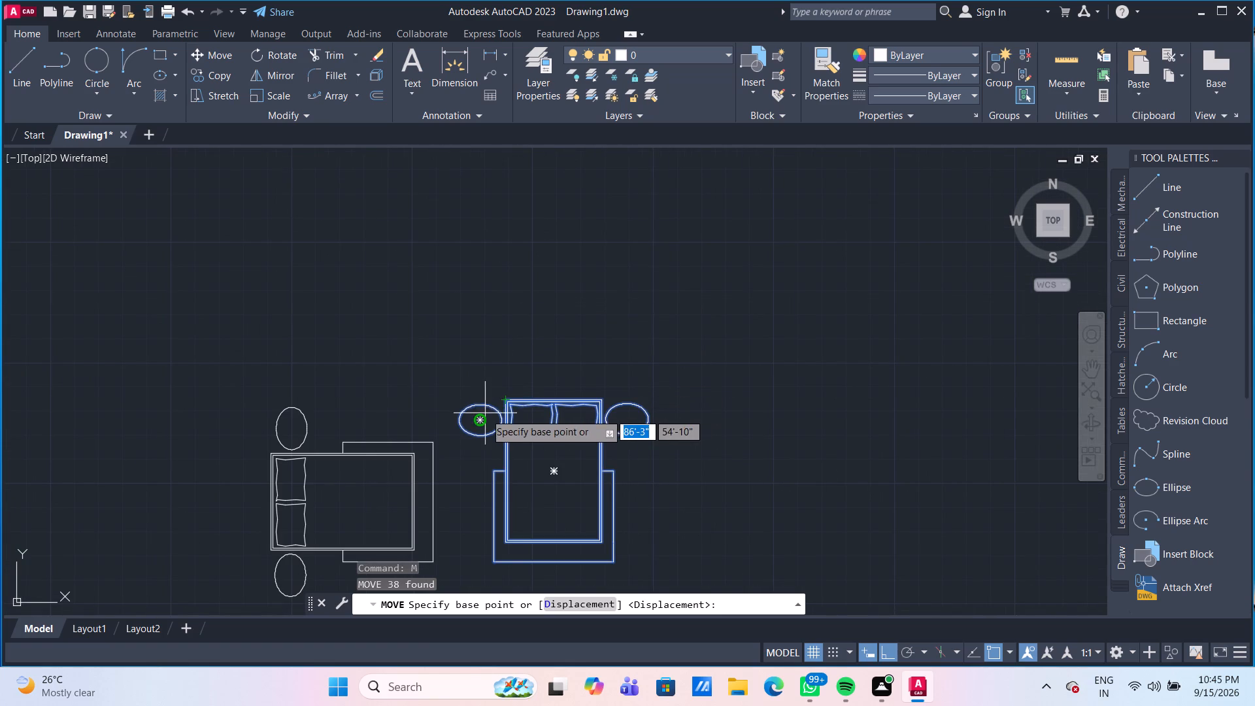
pyautogui.click(462, 421)
pyautogui.scroll(-1, 319, 336)
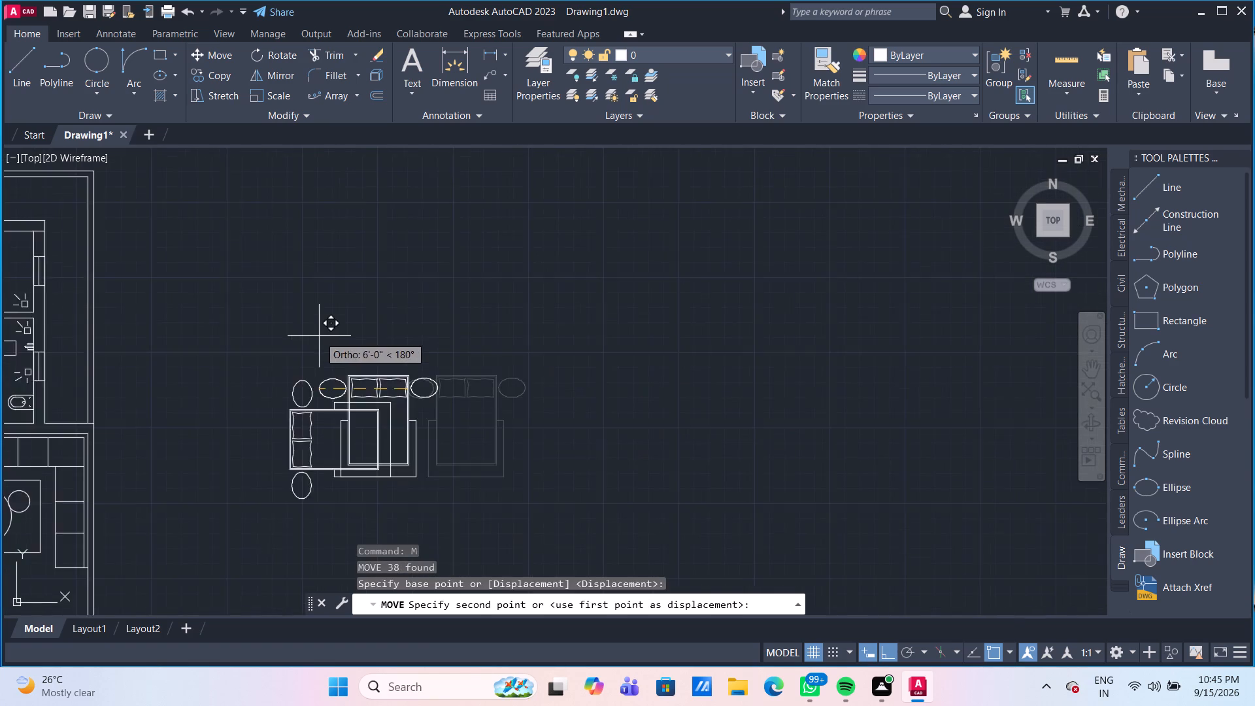
pyautogui.scroll(-1, 319, 336)
pyautogui.moveTo(313, 335); pyautogui.dragTo(629, 299, button='middle')
pyautogui.click(886, 658)
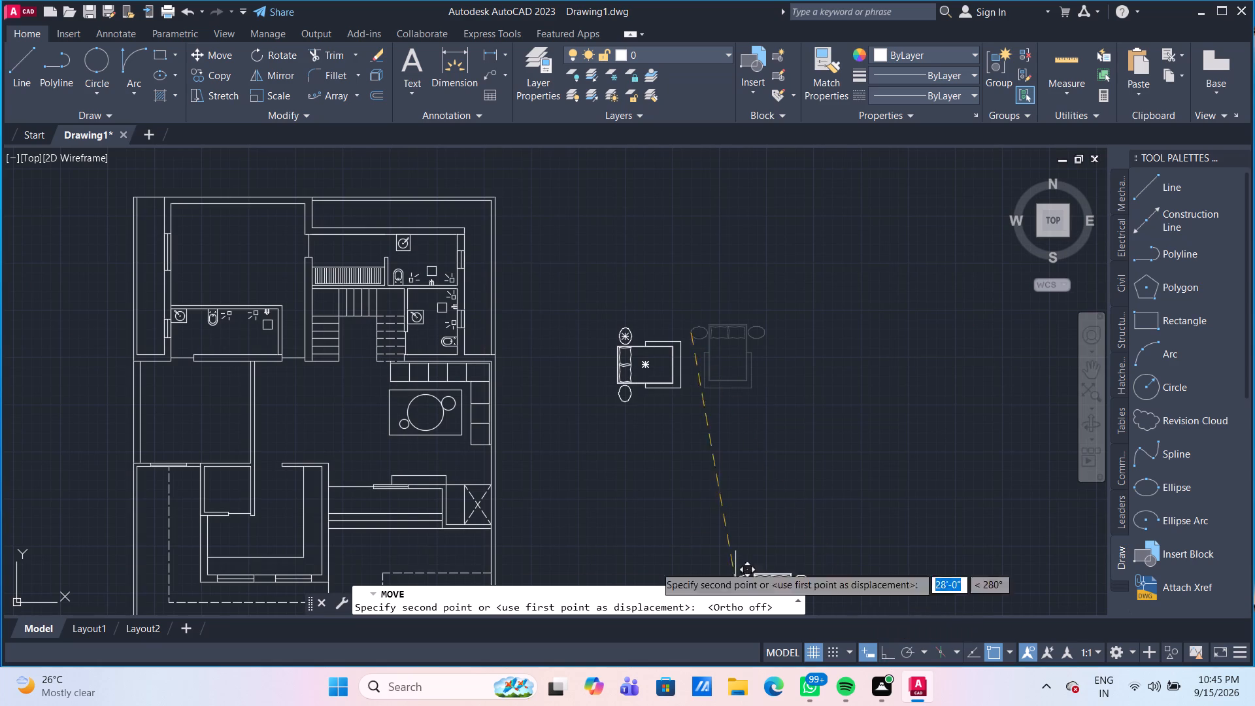
pyautogui.scroll(1, 211, 235)
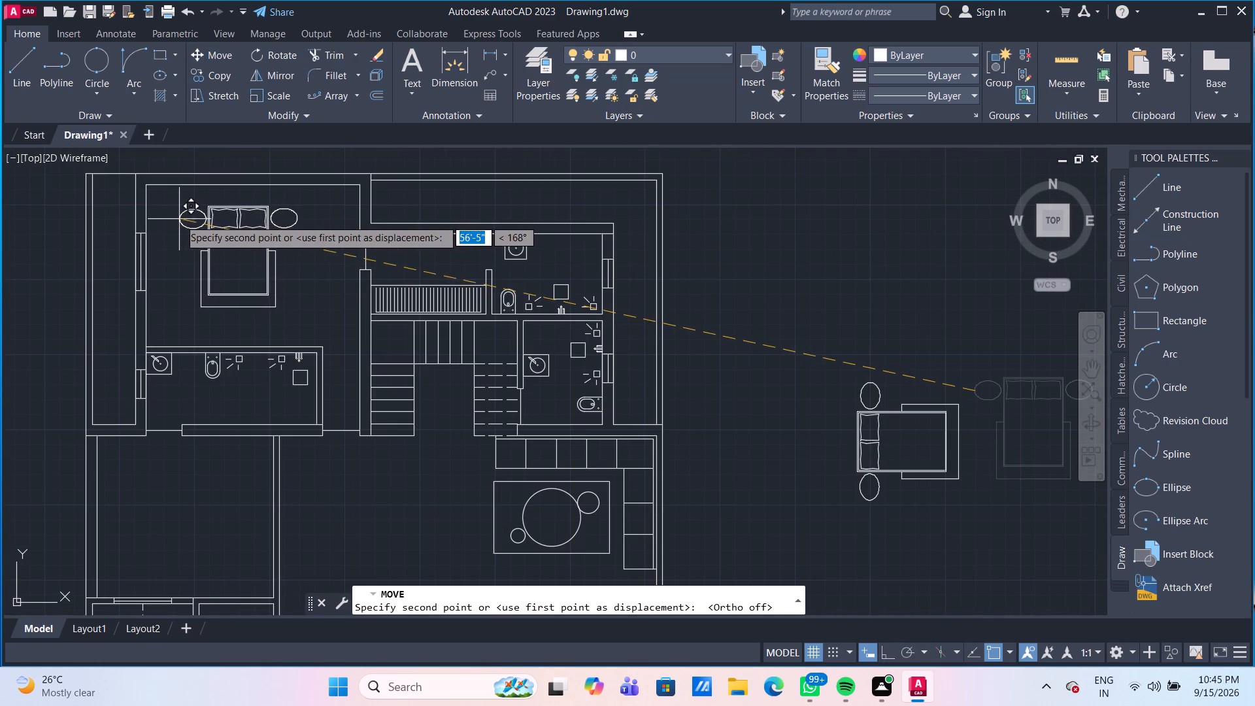
pyautogui.scroll(1, 179, 219)
pyautogui.moveTo(179, 219); pyautogui.dragTo(198, 277, button='middle')
pyautogui.scroll(1, 179, 219)
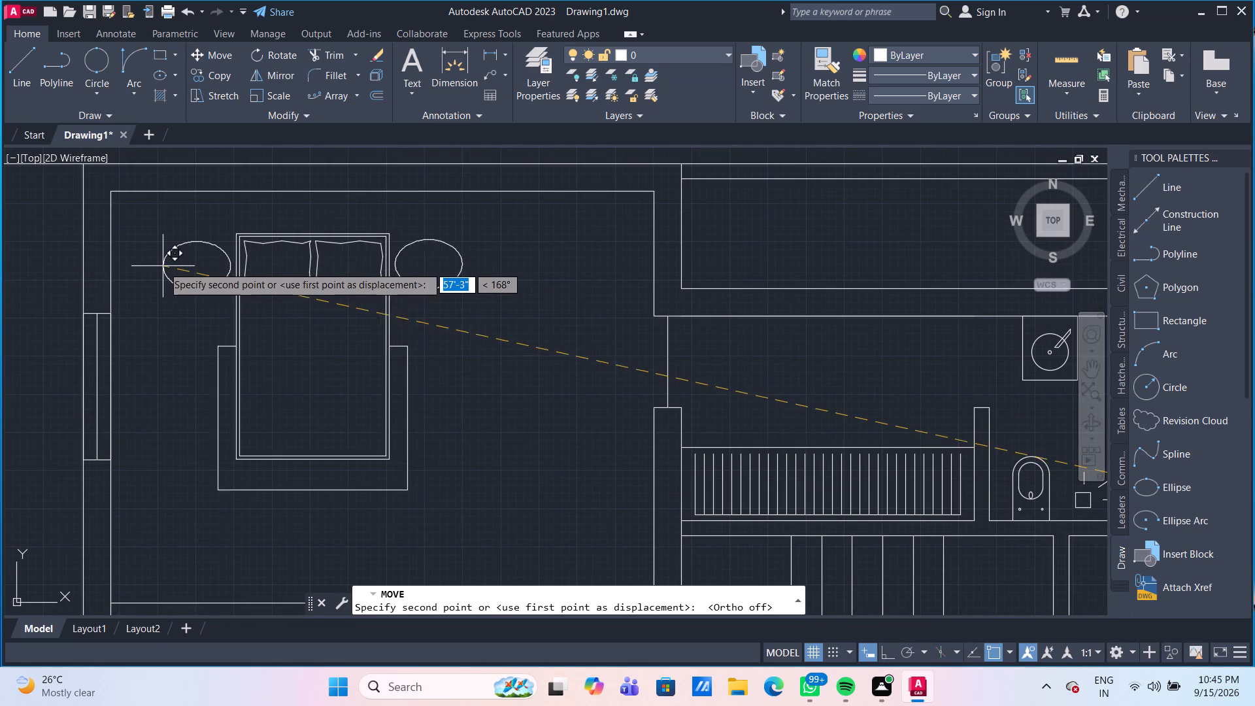
pyautogui.scroll(1, 153, 260)
pyautogui.moveTo(146, 260); pyautogui.dragTo(154, 306, button='middle')
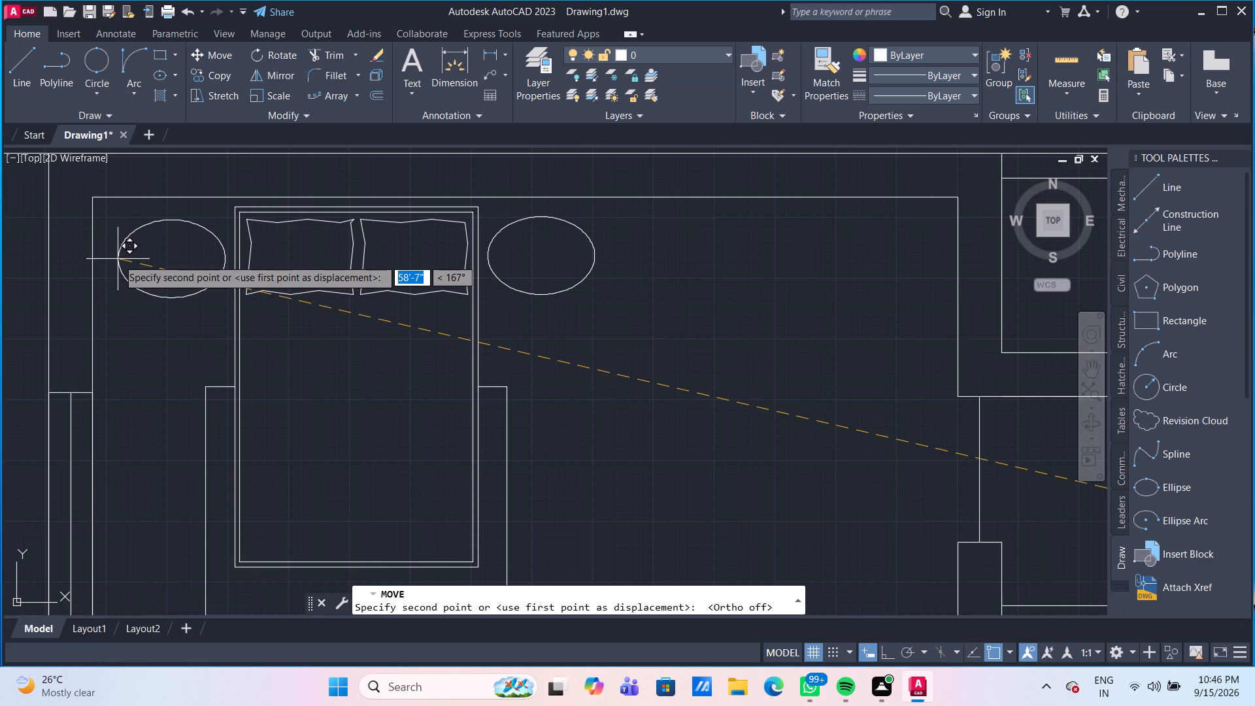
pyautogui.click(118, 259)
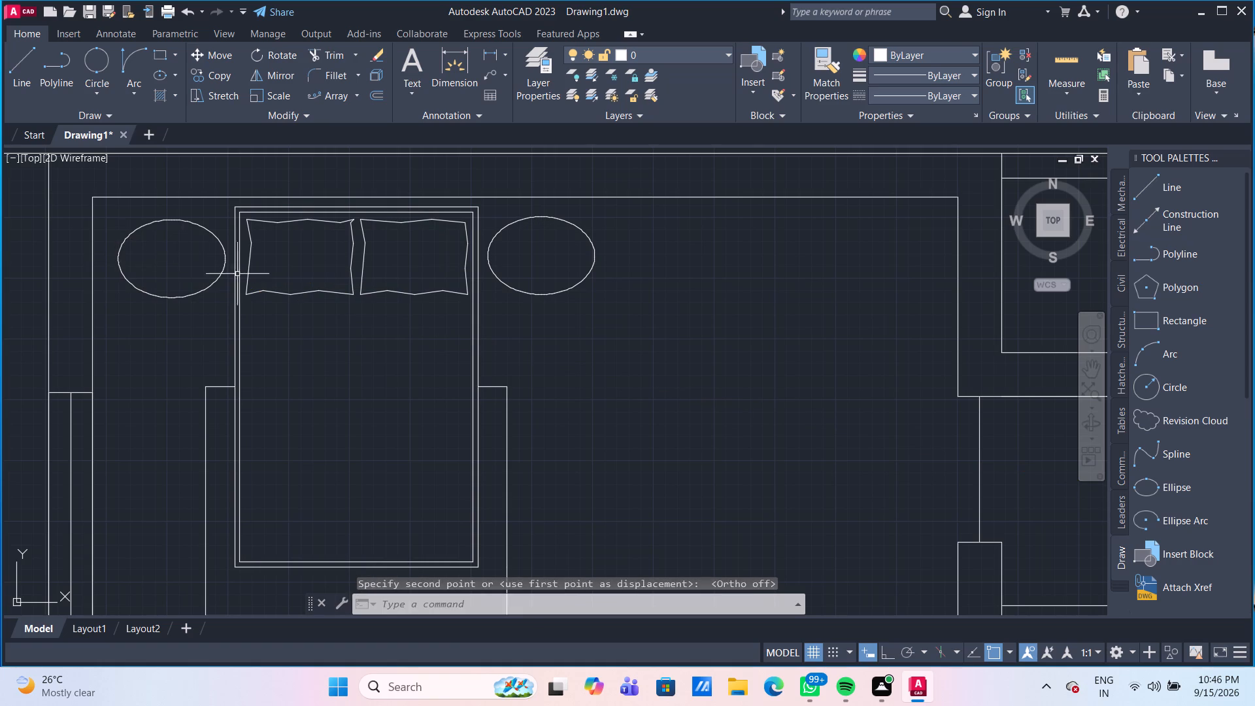
# Move the remaining grouped bed set into the bedroom directly below the top-left one, with its headboard near the left wall.
pyautogui.scroll(-2, 343, 363)
pyautogui.moveTo(444, 414); pyautogui.dragTo(329, 282, button='middle')
pyautogui.scroll(-2, 329, 282)
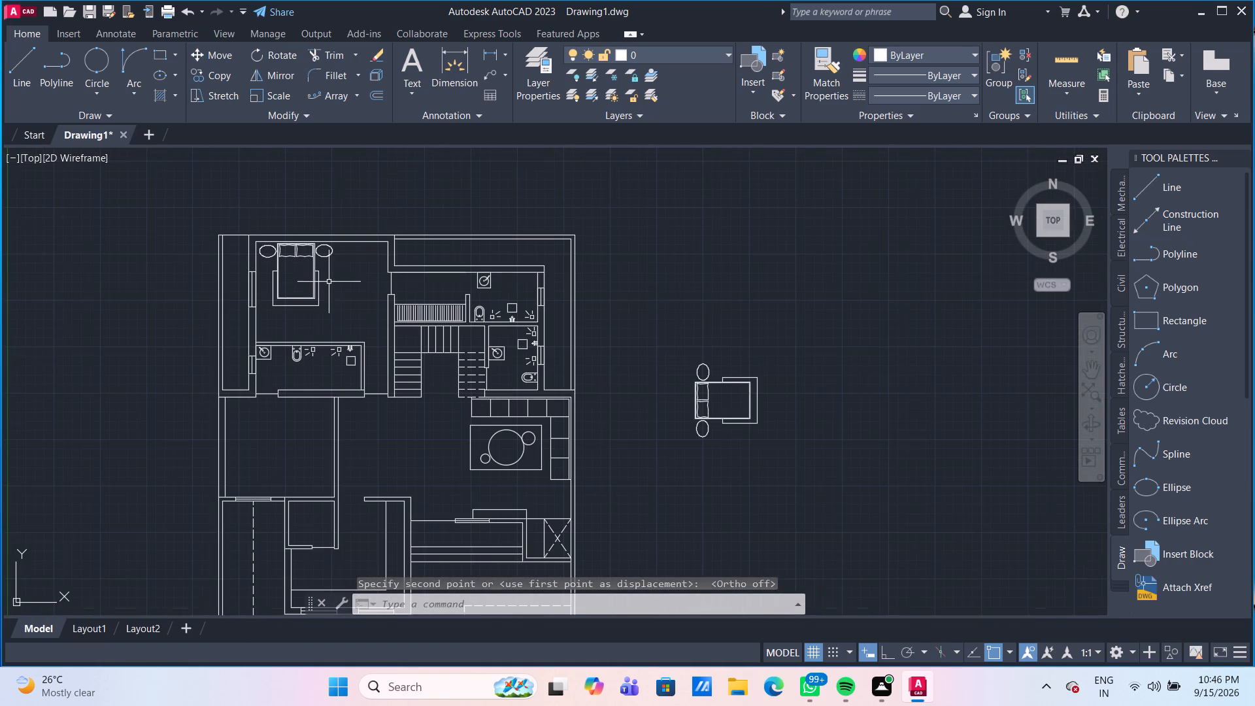
pyautogui.moveTo(339, 311); pyautogui.dragTo(286, 246, button='middle')
pyautogui.scroll(-1, 291, 270)
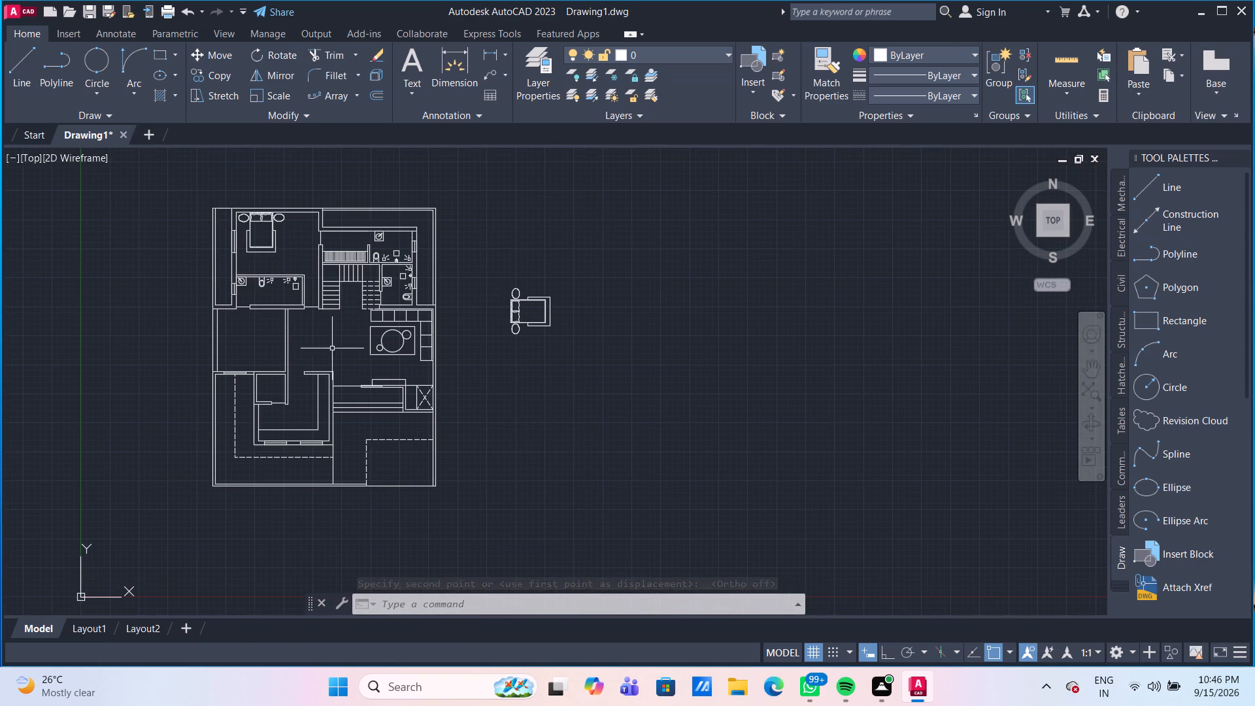
pyautogui.scroll(1, 512, 375)
pyautogui.moveTo(597, 355); pyautogui.dragTo(587, 337)
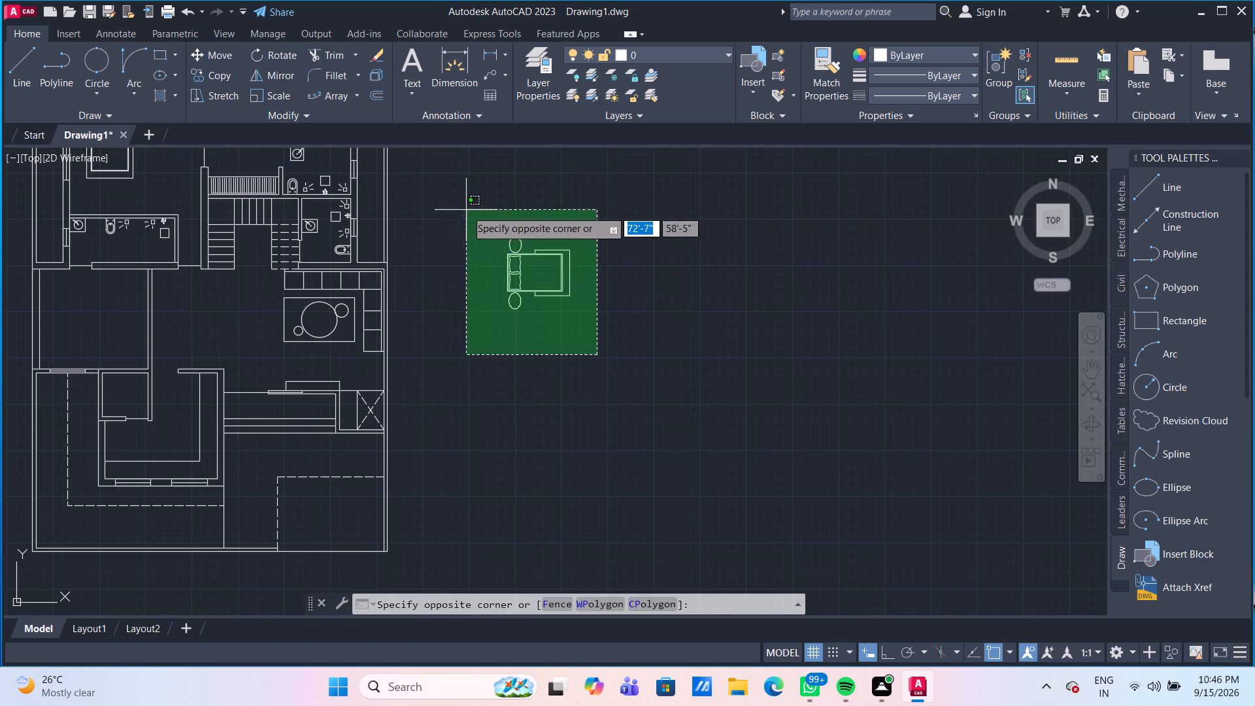
pyautogui.click(466, 210)
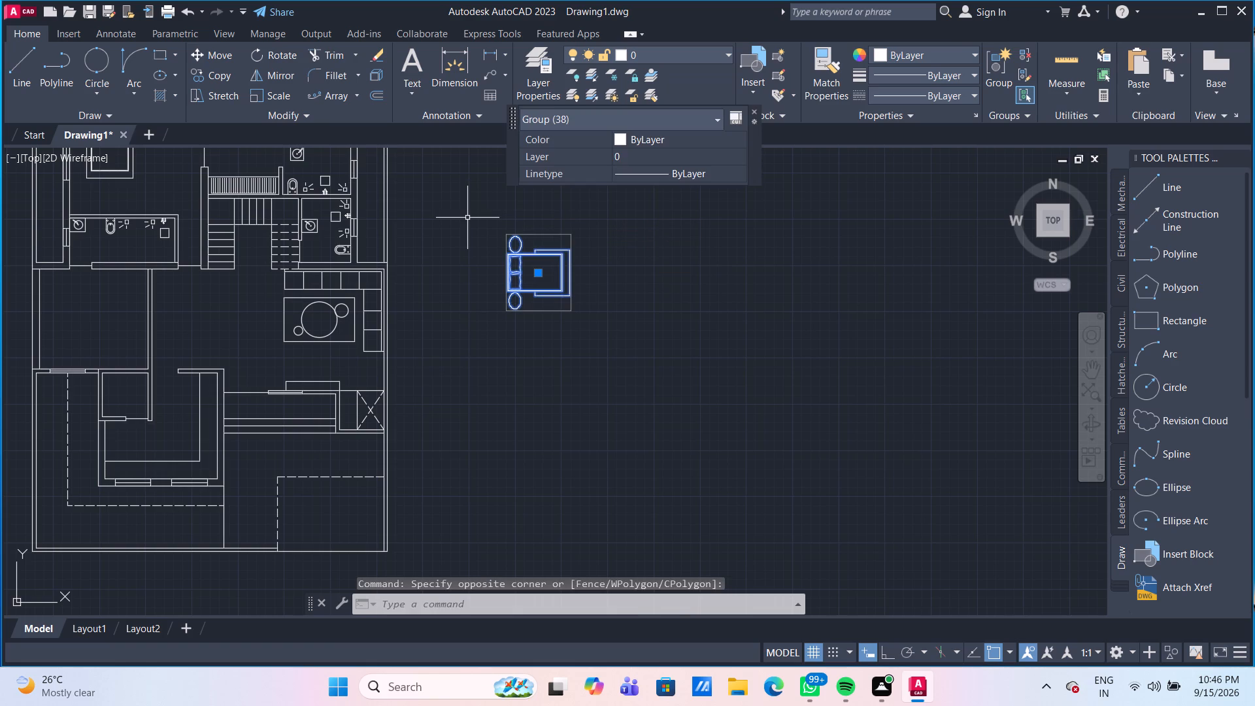
pyautogui.press('m')
pyautogui.press('Return')
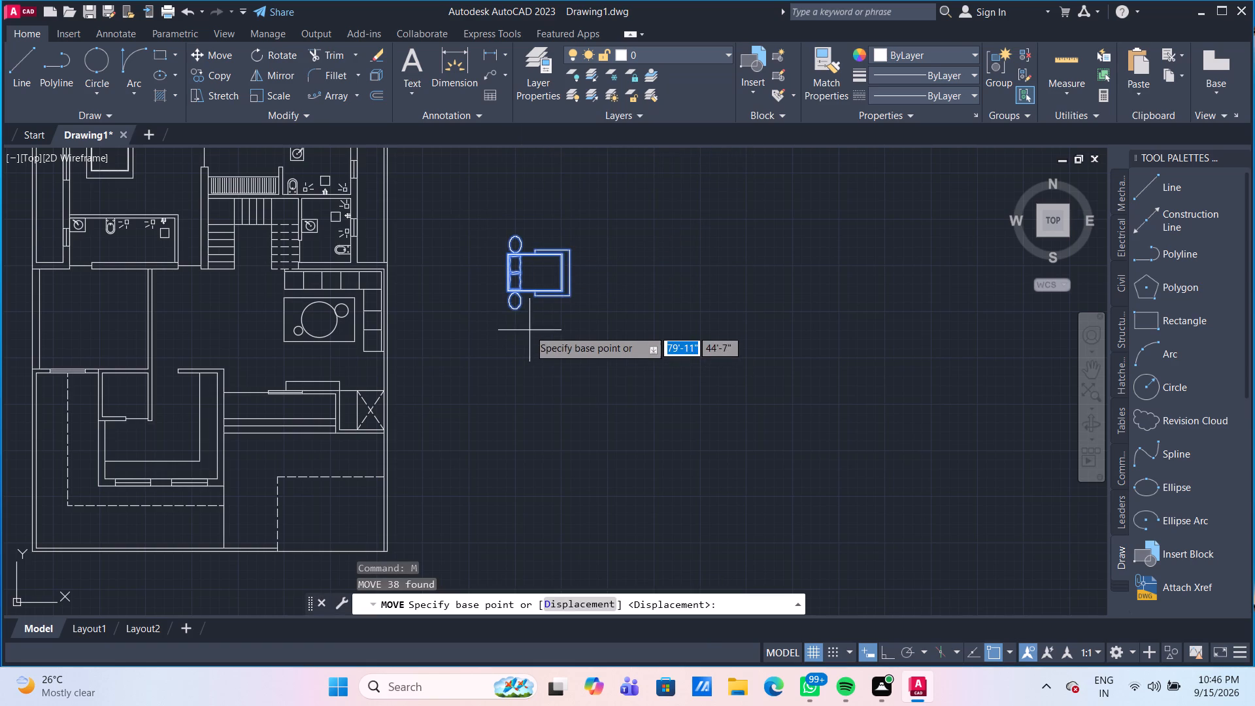
pyautogui.click(514, 236)
pyautogui.scroll(1, 63, 303)
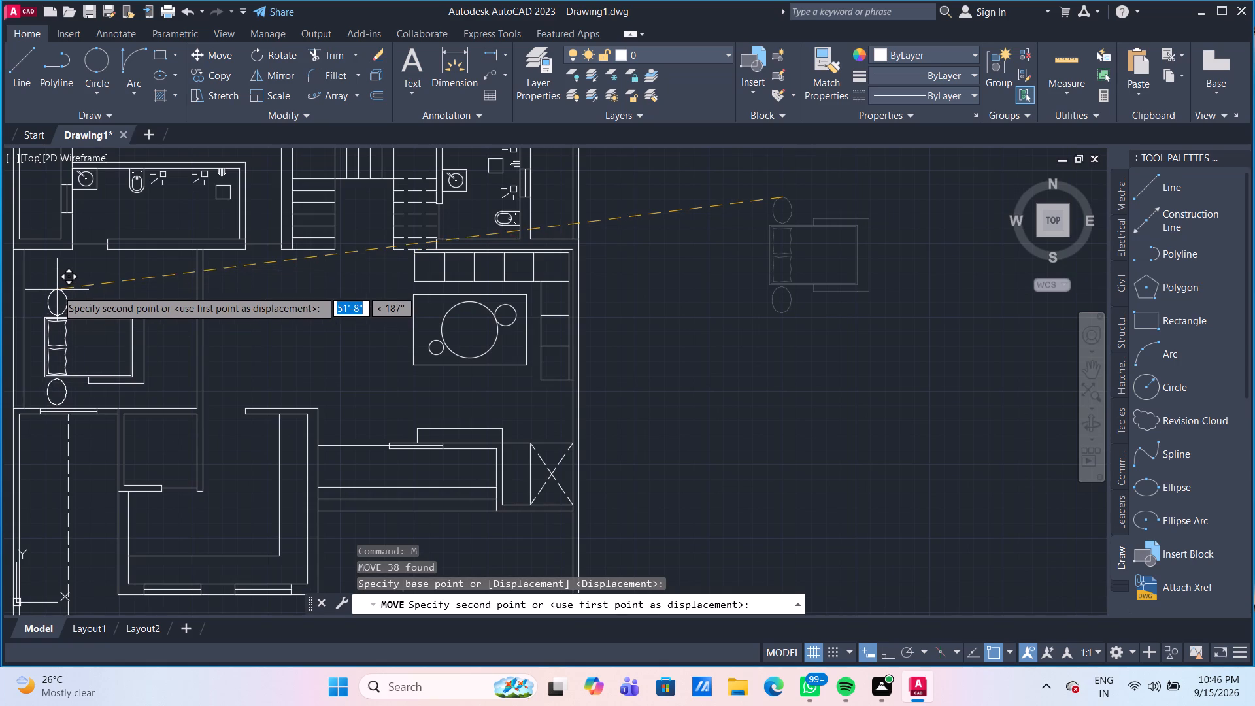
pyautogui.scroll(2, 57, 290)
pyautogui.moveTo(57, 279); pyautogui.dragTo(211, 251, button='middle')
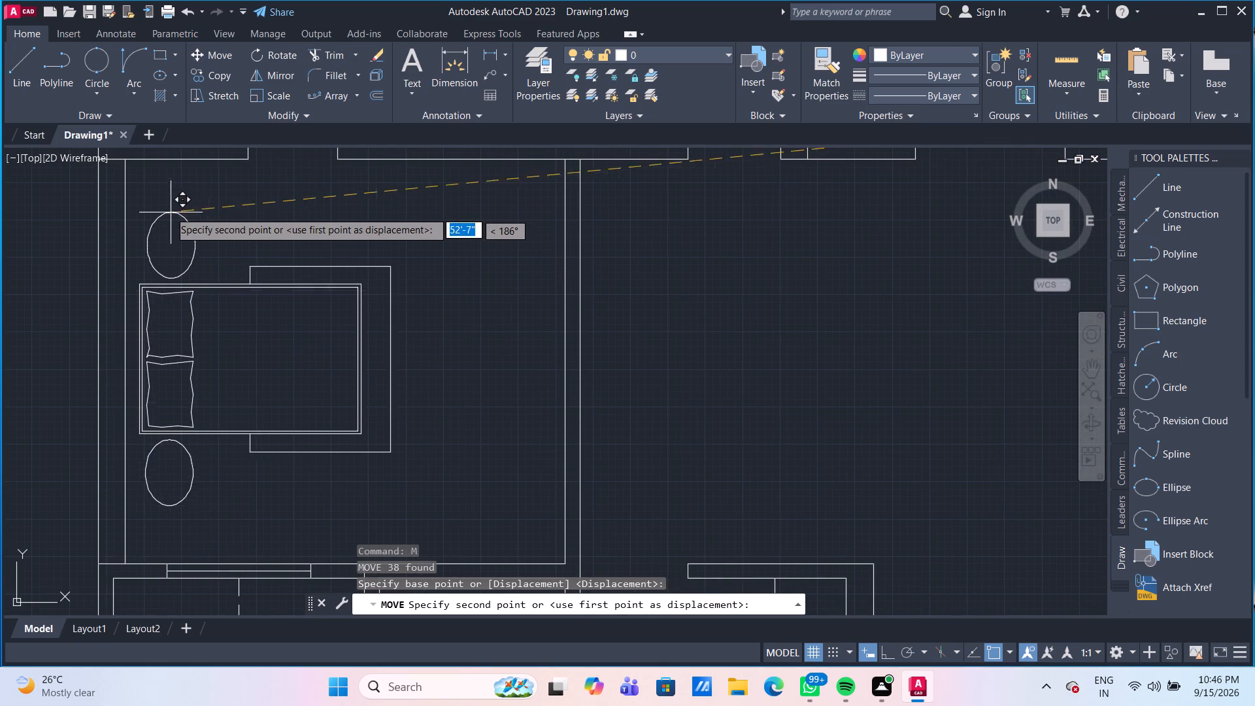
pyautogui.moveTo(167, 204); pyautogui.dragTo(163, 232, button='middle')
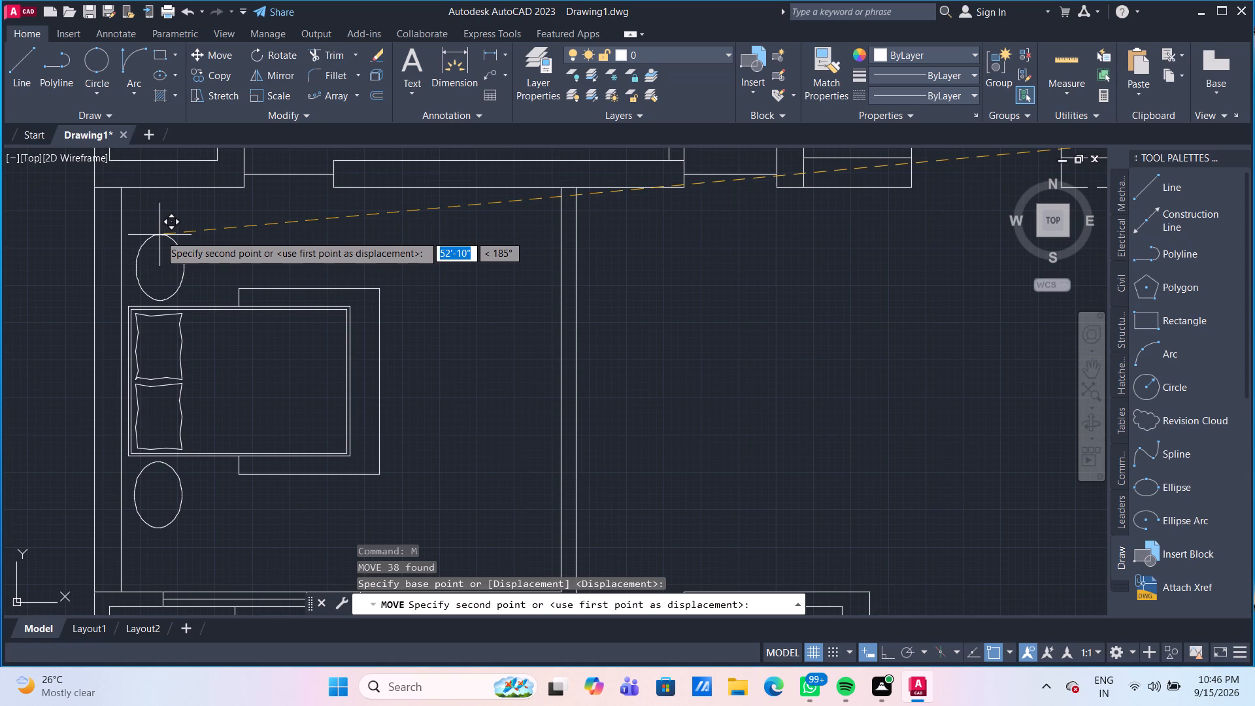
pyautogui.click(161, 235)
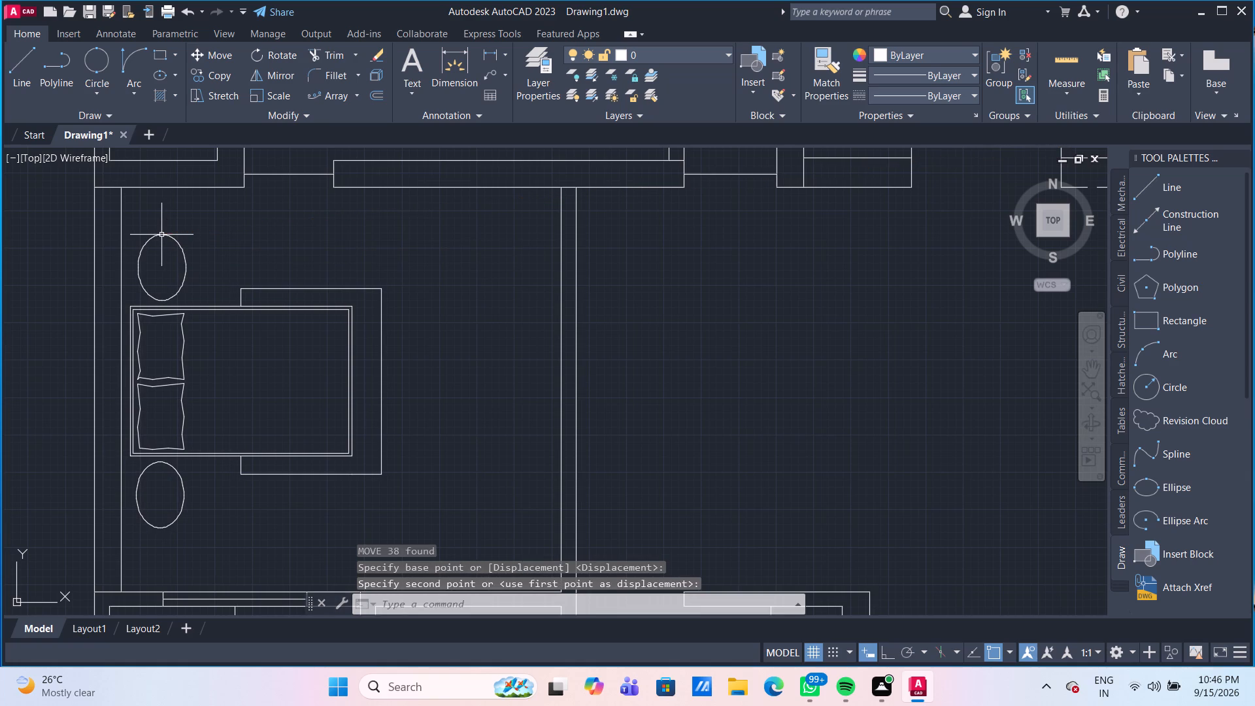
pyautogui.press('Escape')
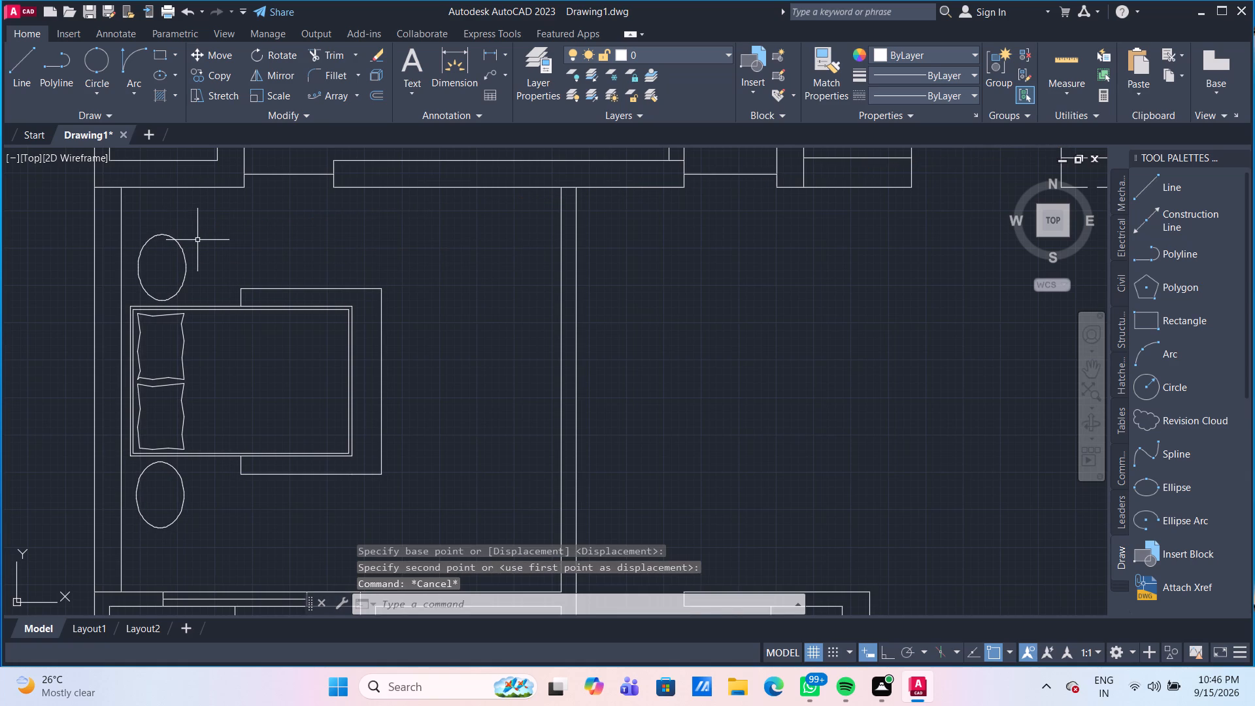
# With Ortho on, draw vertical guide lines from the bed's headboard corners, about 2'-9" upward and about 2'-6" downward, past the oval side tables.
pyautogui.click(25, 65)
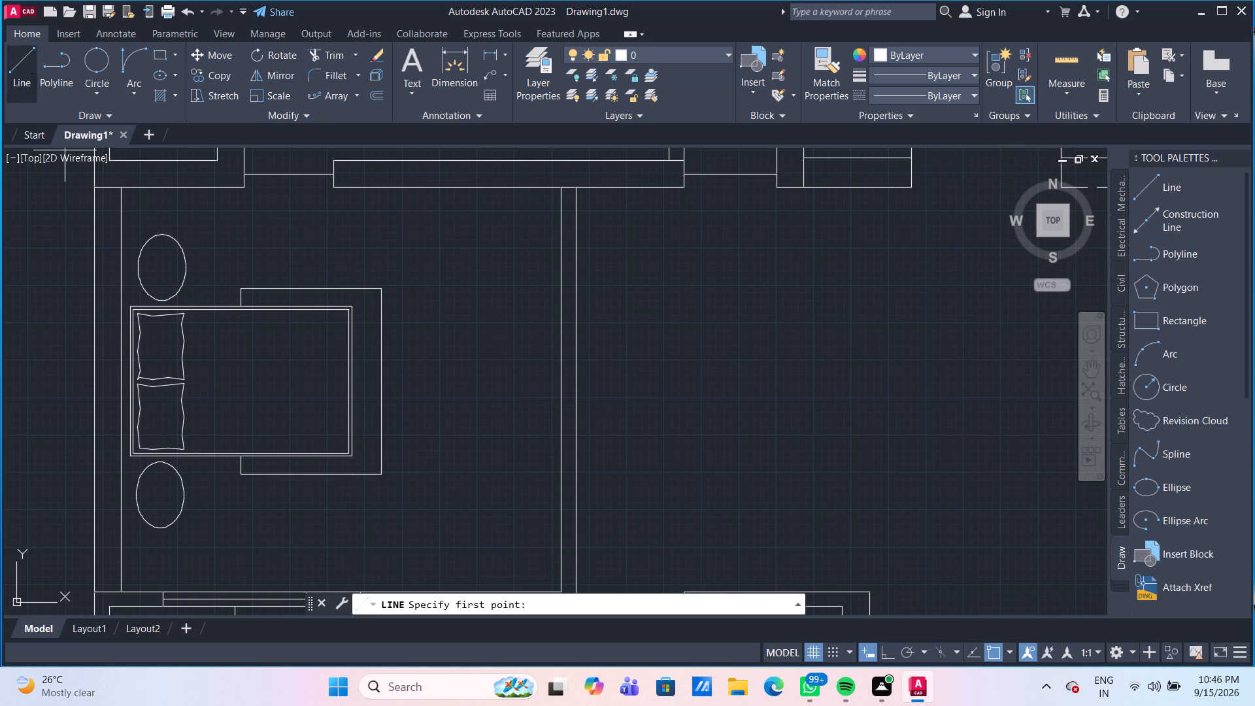
pyautogui.click(131, 303)
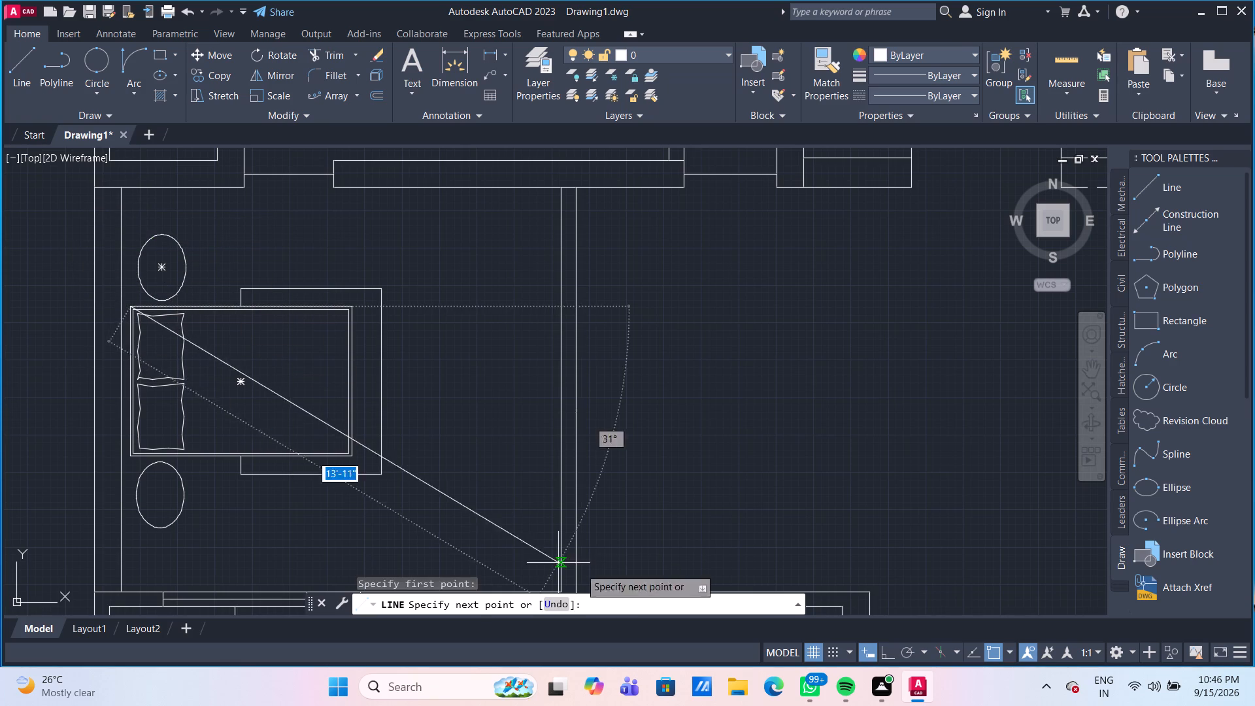
pyautogui.moveTo(885, 651); pyautogui.dragTo(879, 645)
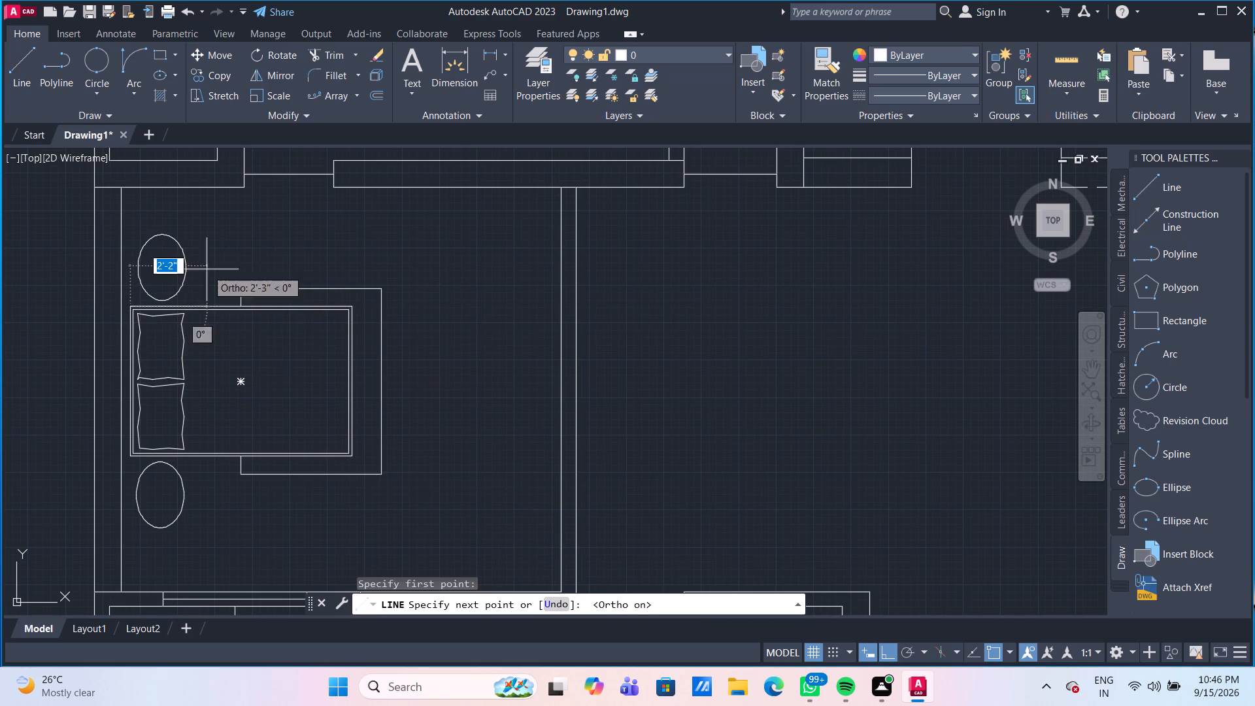
pyautogui.click(141, 209)
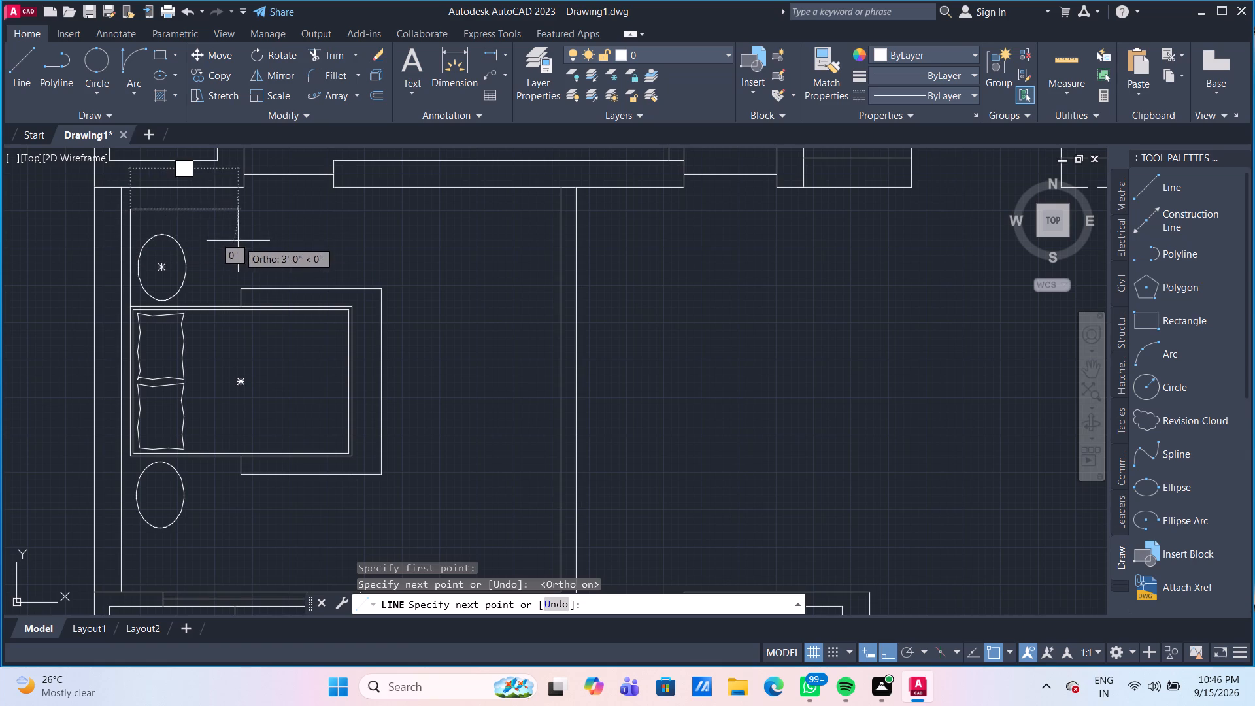
pyautogui.press('Escape')
pyautogui.click(20, 64)
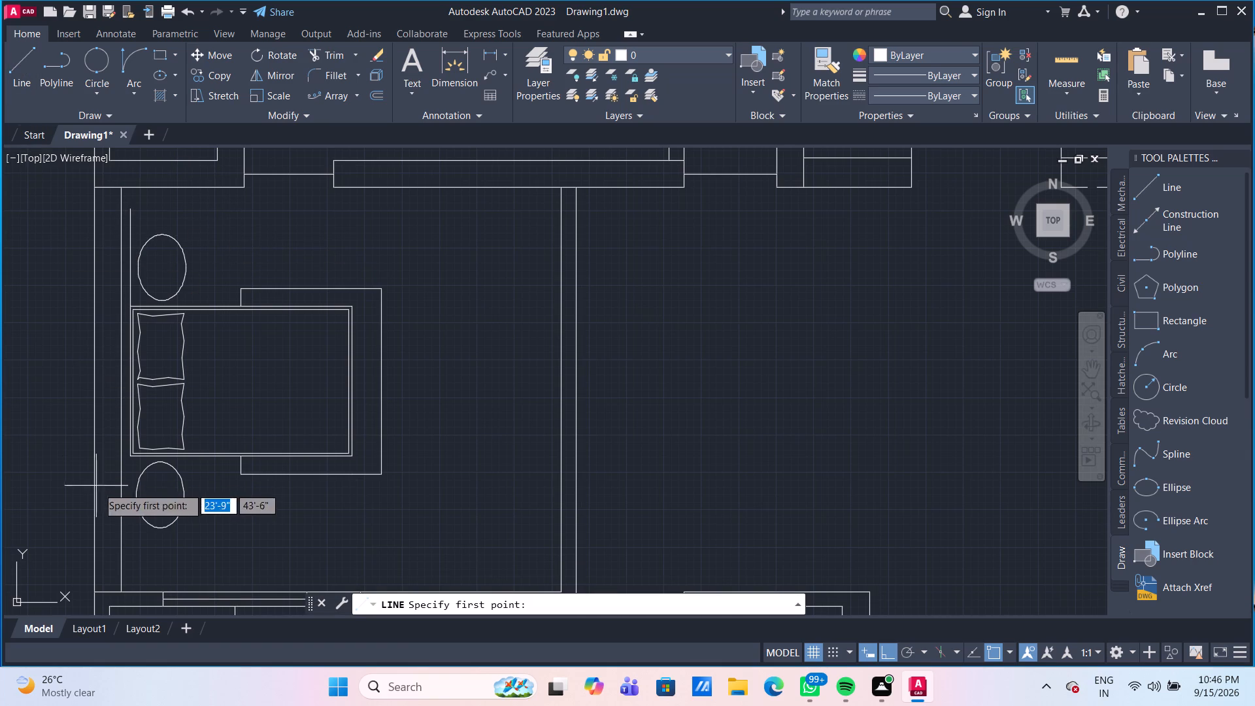
pyautogui.moveTo(127, 459); pyautogui.dragTo(129, 465)
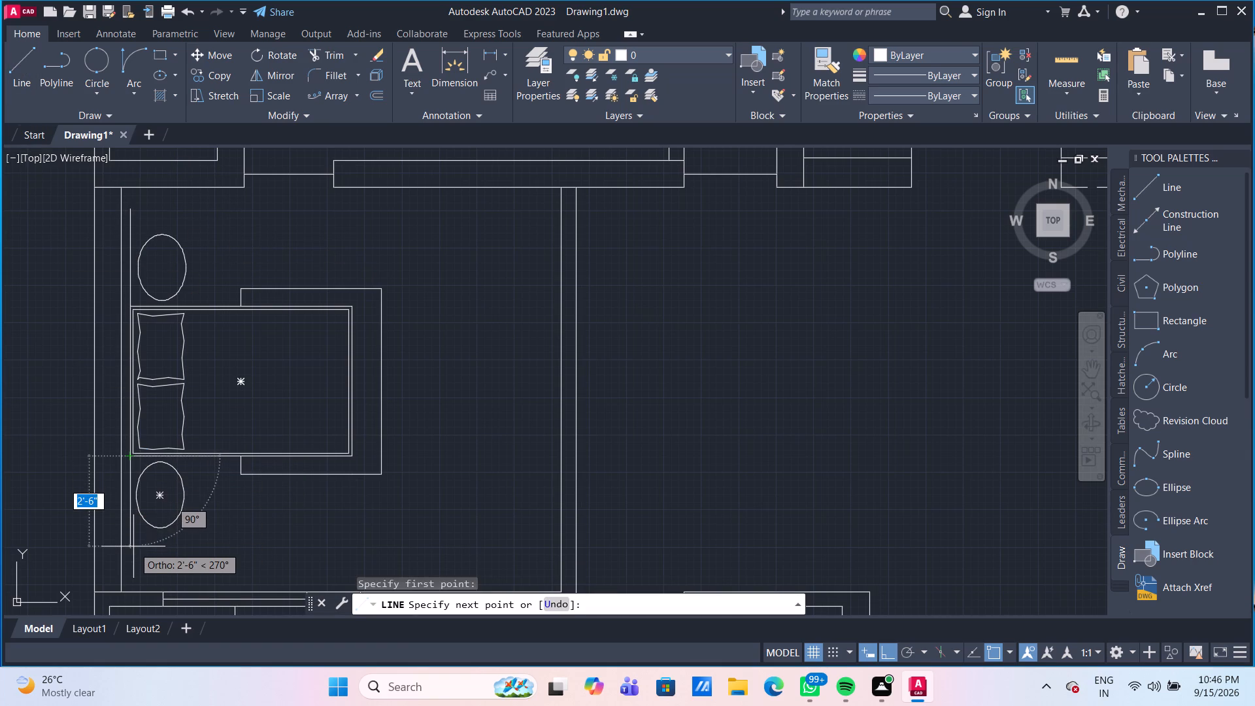
pyautogui.click(133, 546)
pyautogui.press('Escape')
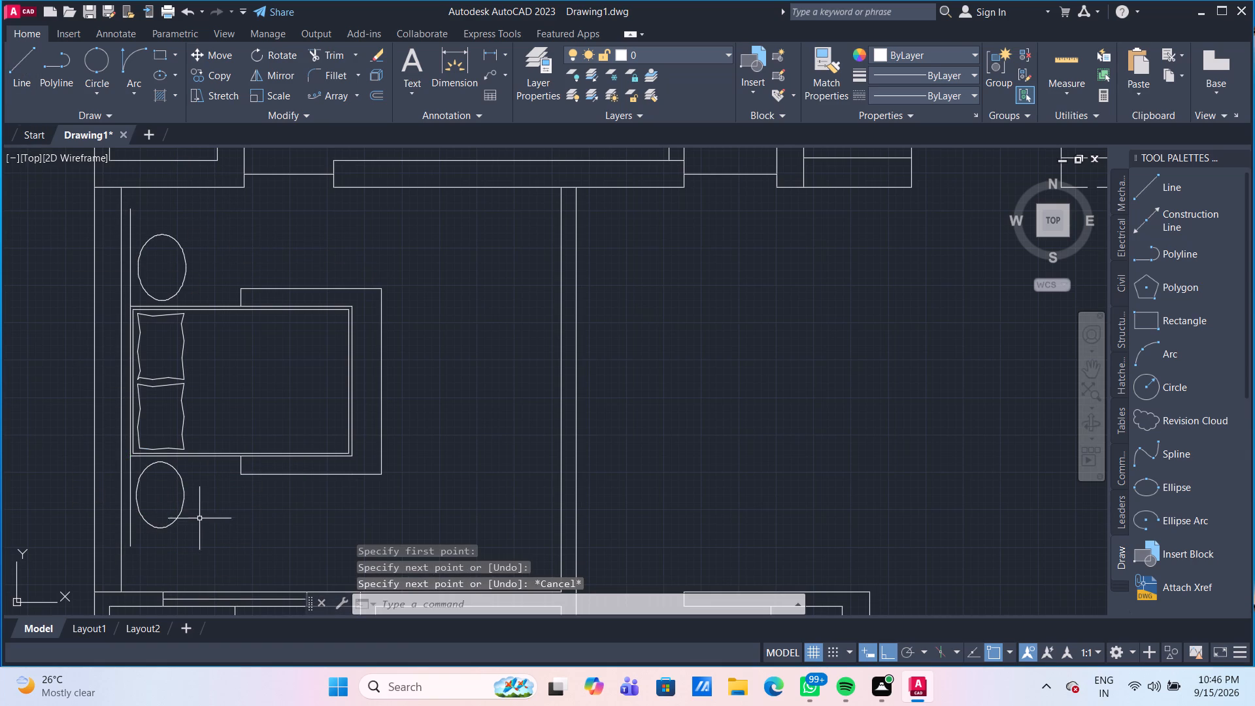
# Ungroup the bed set in this bedroom.
pyautogui.click(216, 307)
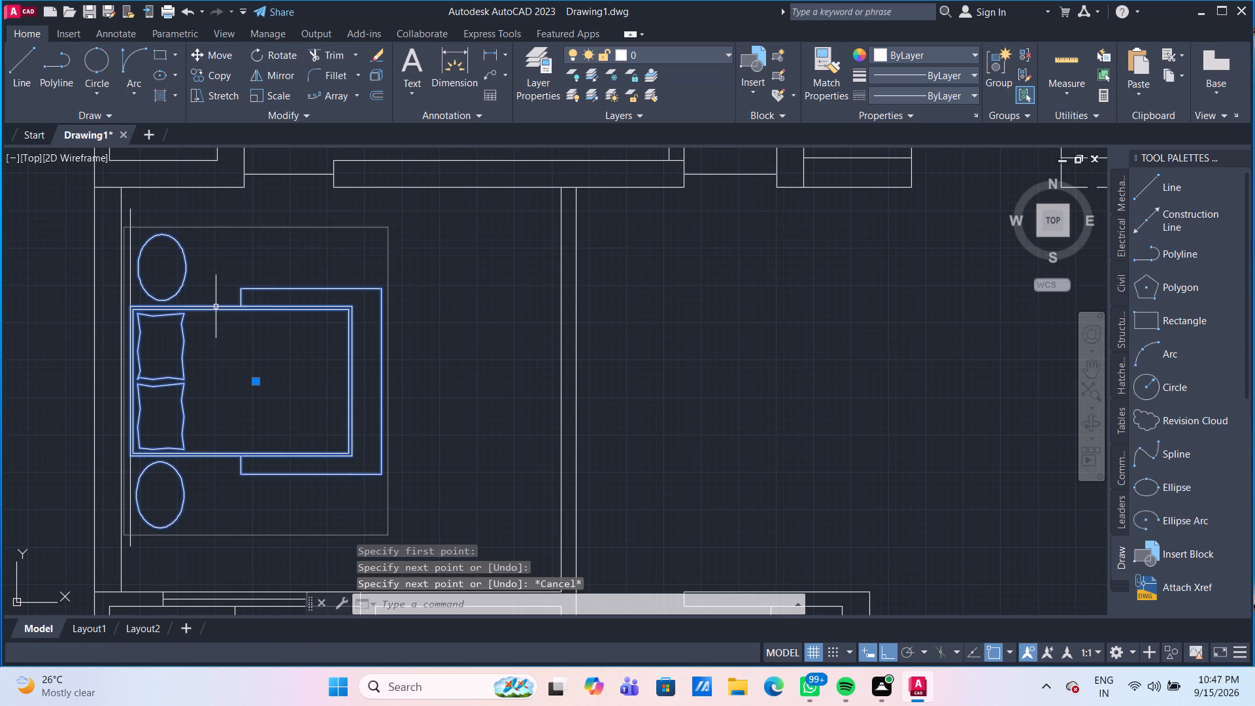
pyautogui.click(1025, 50)
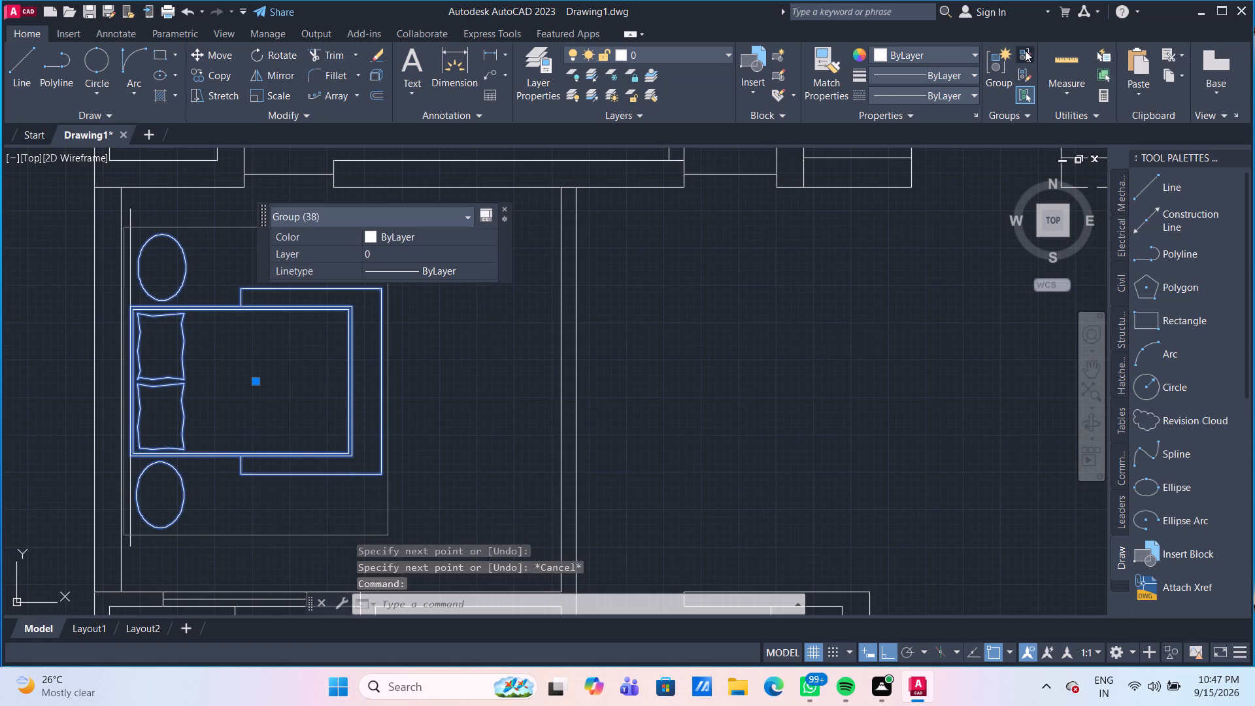
# Move both oval side tables about 3" horizontally toward the wall so their edges meet the headboard guide line.
pyautogui.click(186, 265)
pyautogui.click(183, 500)
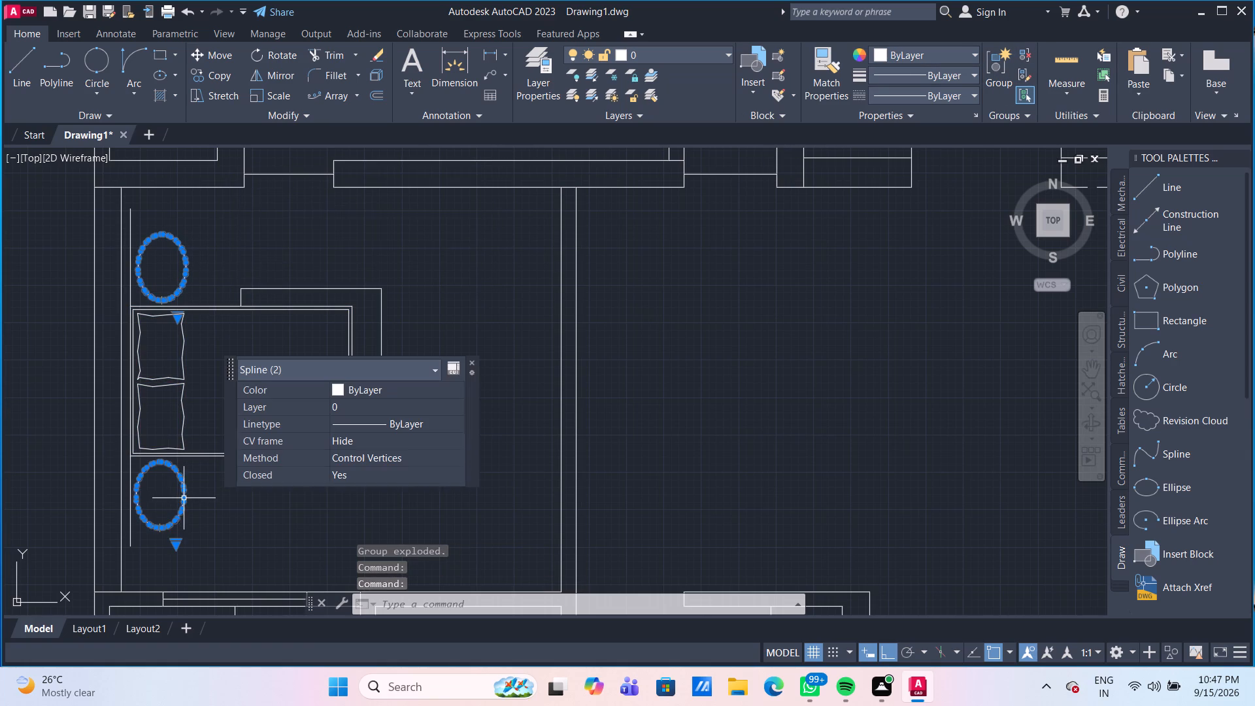
pyautogui.press('m')
pyautogui.press('Return')
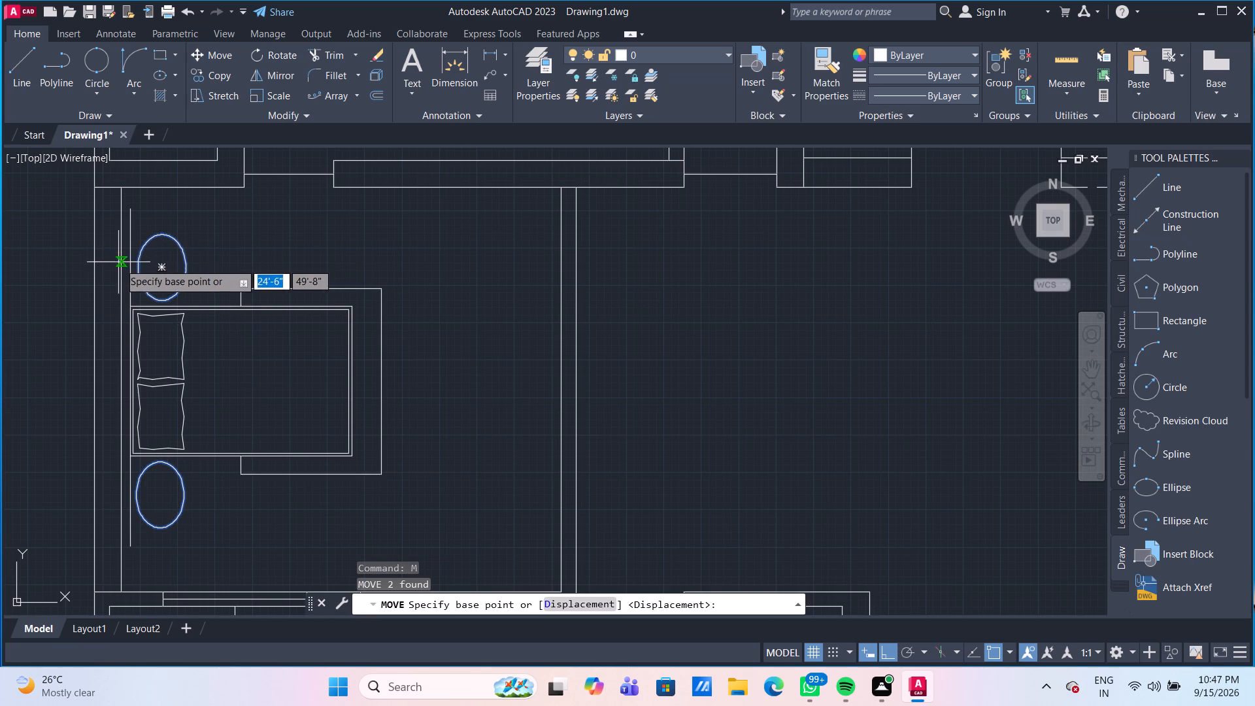
pyautogui.scroll(3, 124, 267)
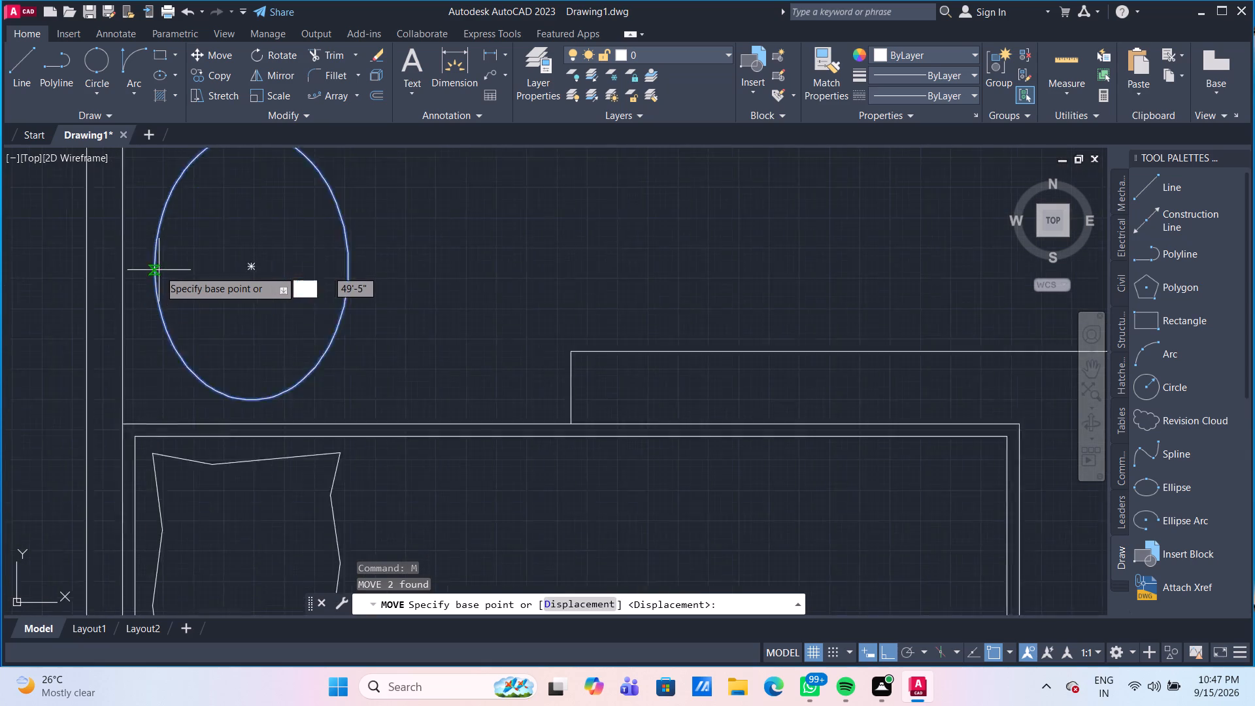
pyautogui.scroll(1, 159, 270)
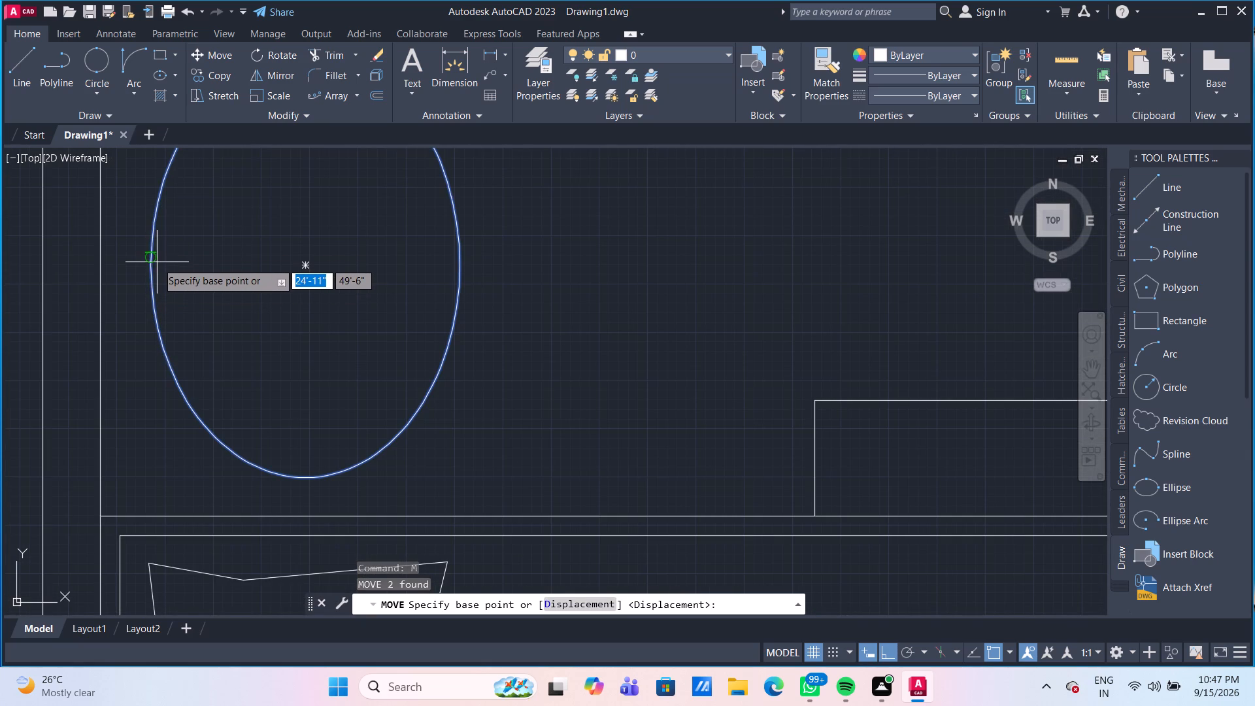
pyautogui.click(150, 258)
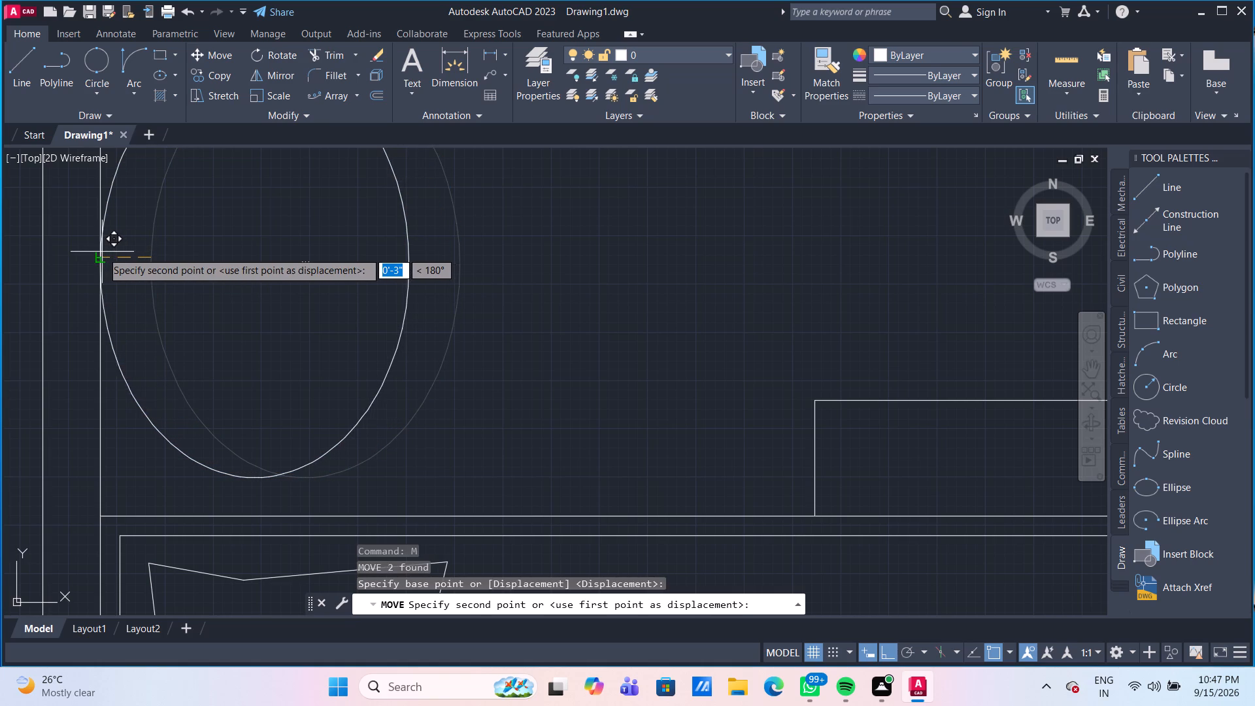
pyautogui.click(99, 252)
# Delete the two vertical guide lines beside the oval side tables.
pyautogui.scroll(-3, 179, 281)
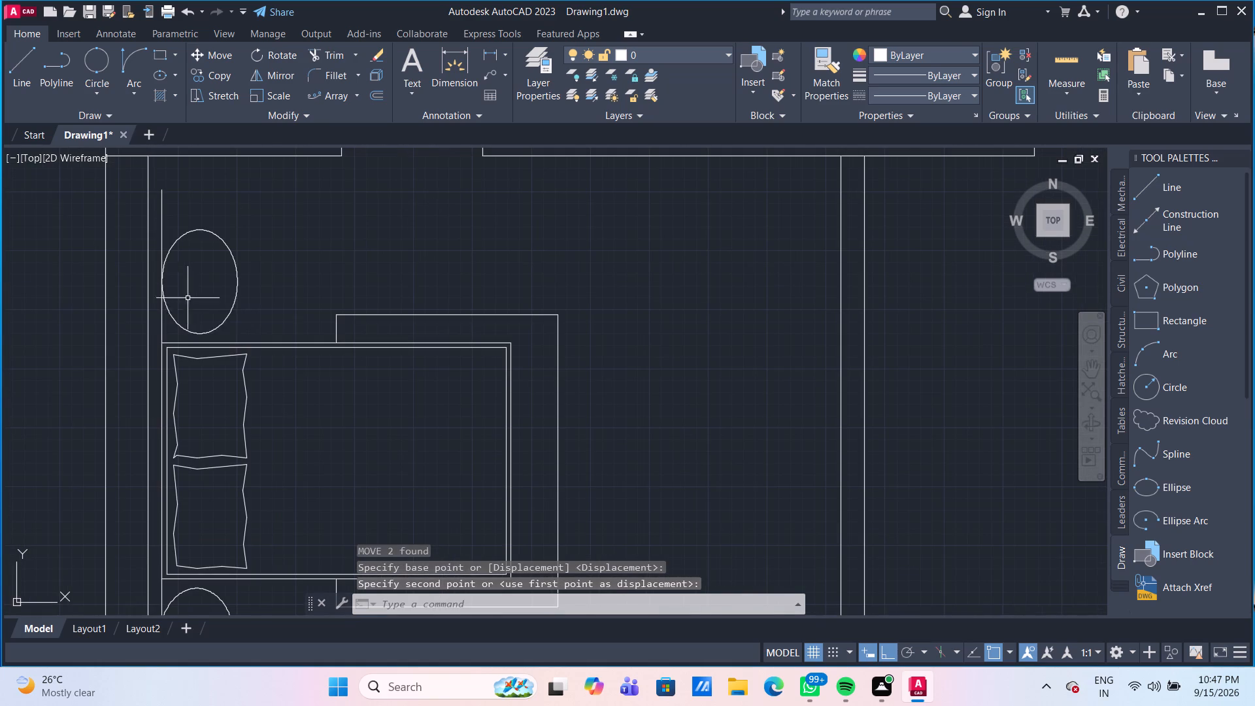
pyautogui.moveTo(269, 317); pyautogui.dragTo(244, 435, button='middle')
pyautogui.scroll(-1, 244, 435)
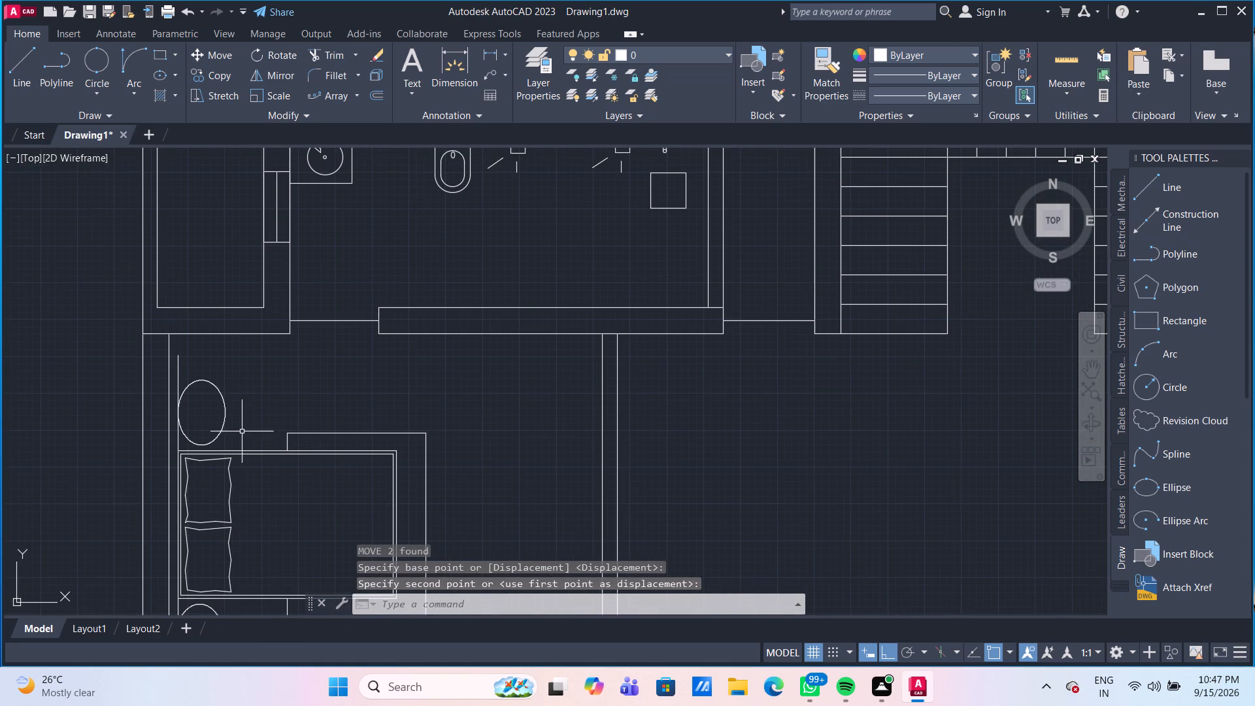
pyautogui.moveTo(234, 413); pyautogui.dragTo(230, 330, button='middle')
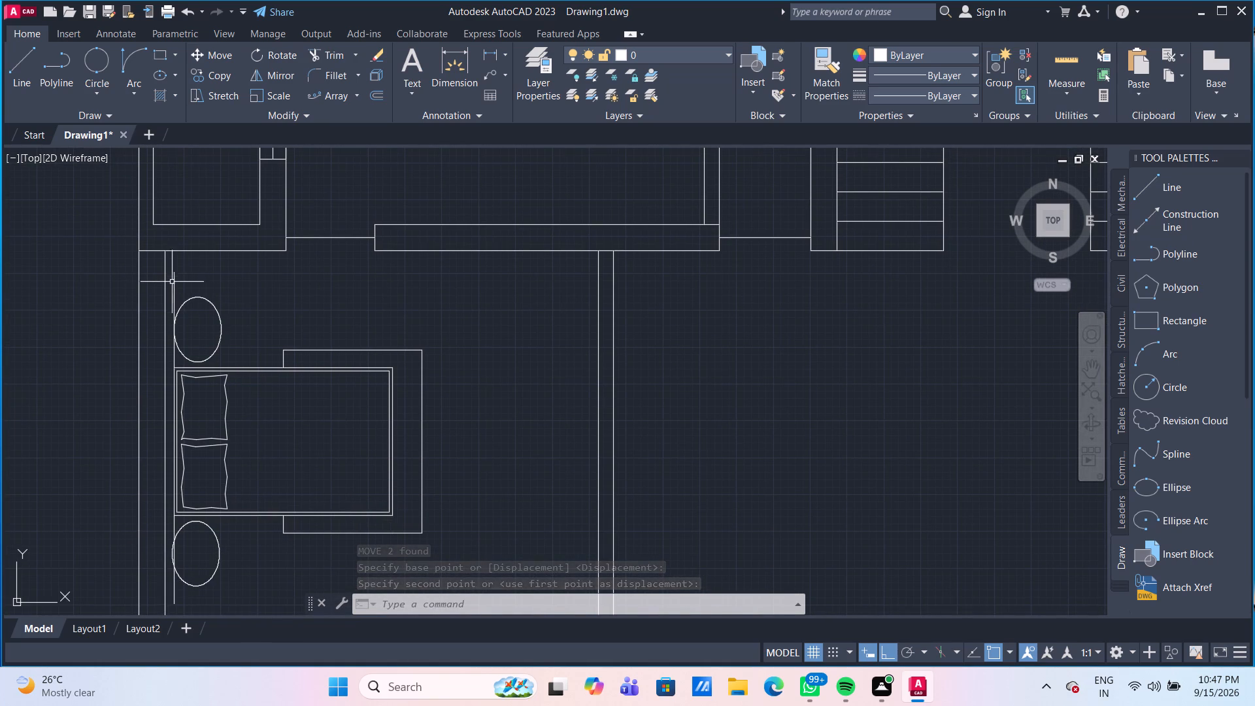
pyautogui.click(176, 284)
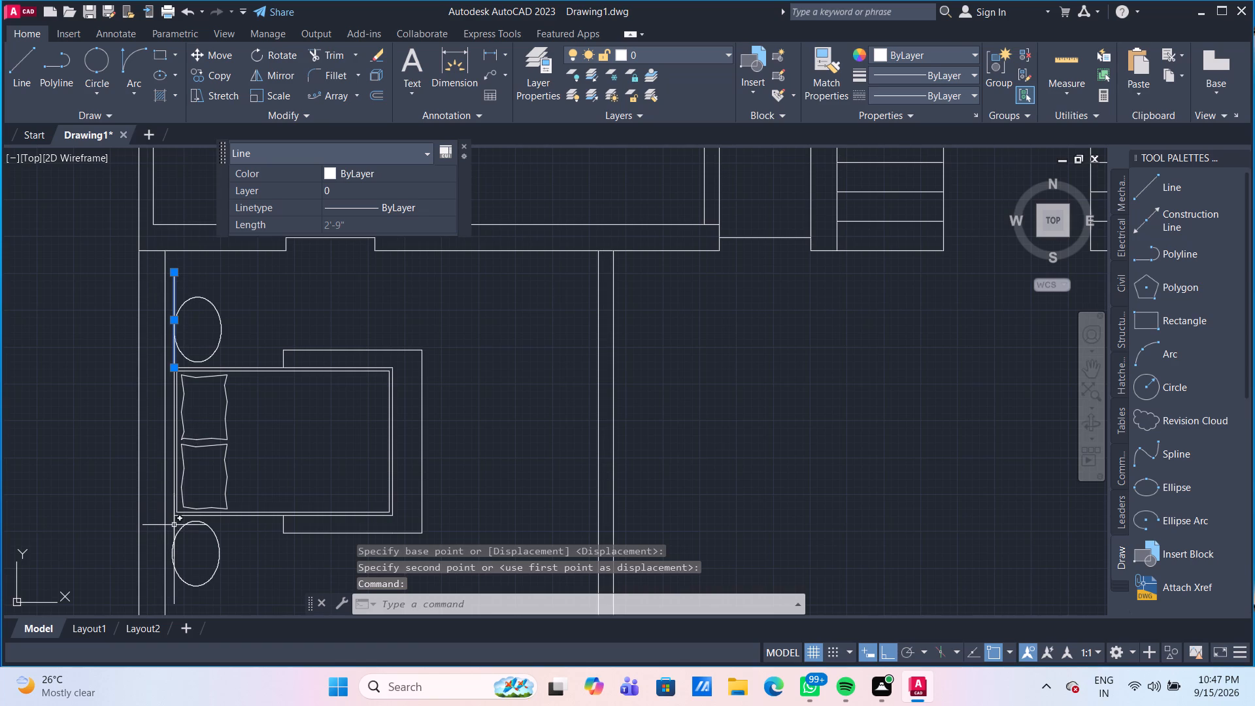
pyautogui.click(174, 525)
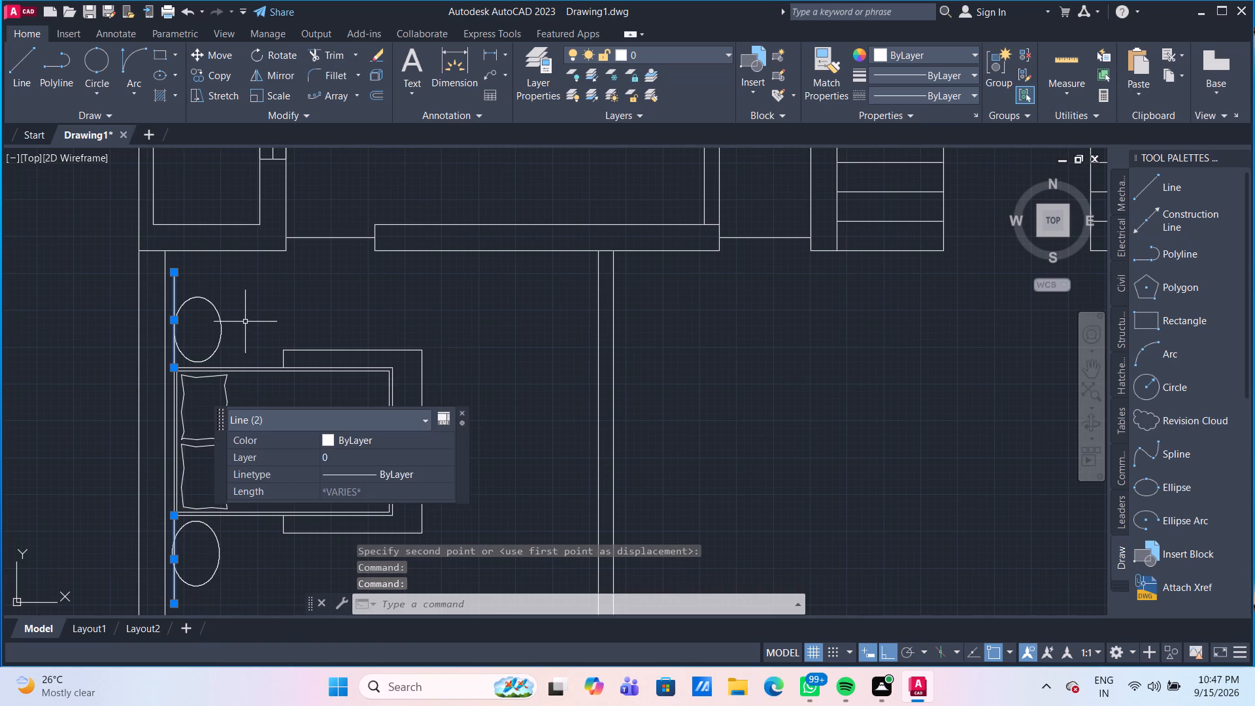
pyautogui.press('Delete')
# In the upper bedroom, draw horizontal guide lines outward from both headboard corners of the bed, past the oval side tables.
pyautogui.moveTo(363, 312); pyautogui.dragTo(371, 412, button='middle')
pyautogui.scroll(-1, 363, 312)
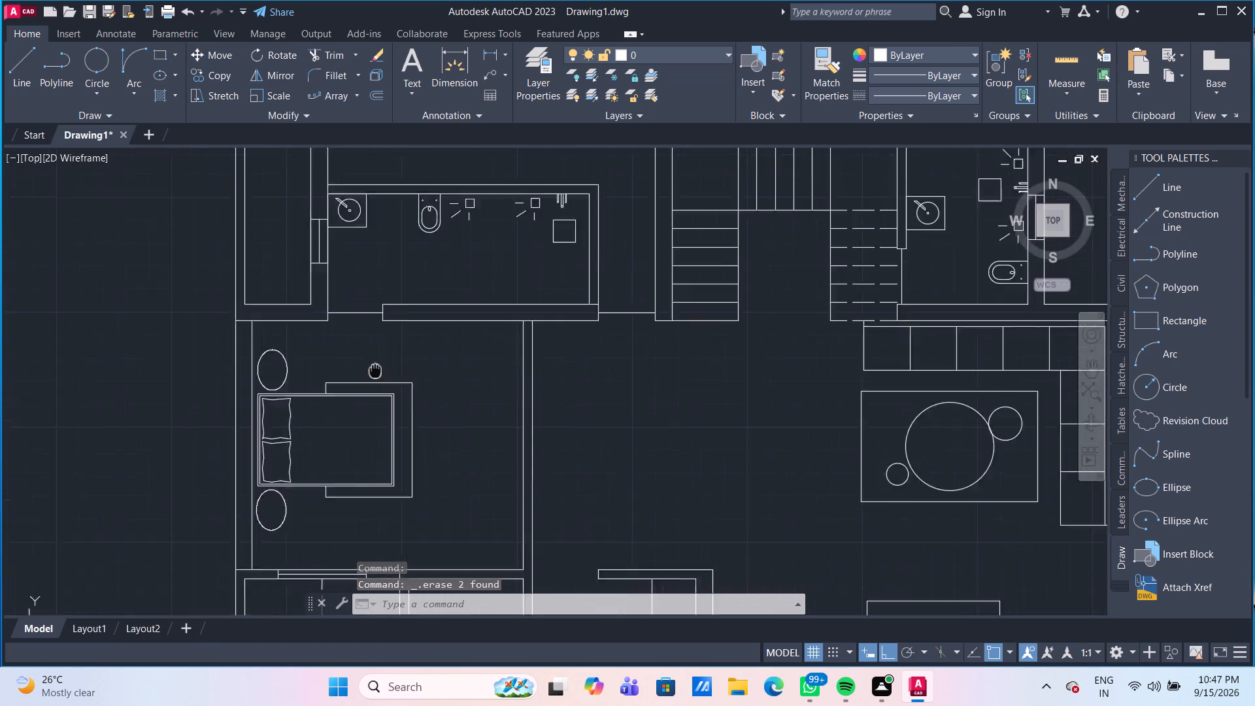
pyautogui.moveTo(371, 412); pyautogui.dragTo(339, 580, button='middle')
pyautogui.moveTo(481, 251); pyautogui.dragTo(439, 539, button='middle')
pyautogui.scroll(1, 322, 499)
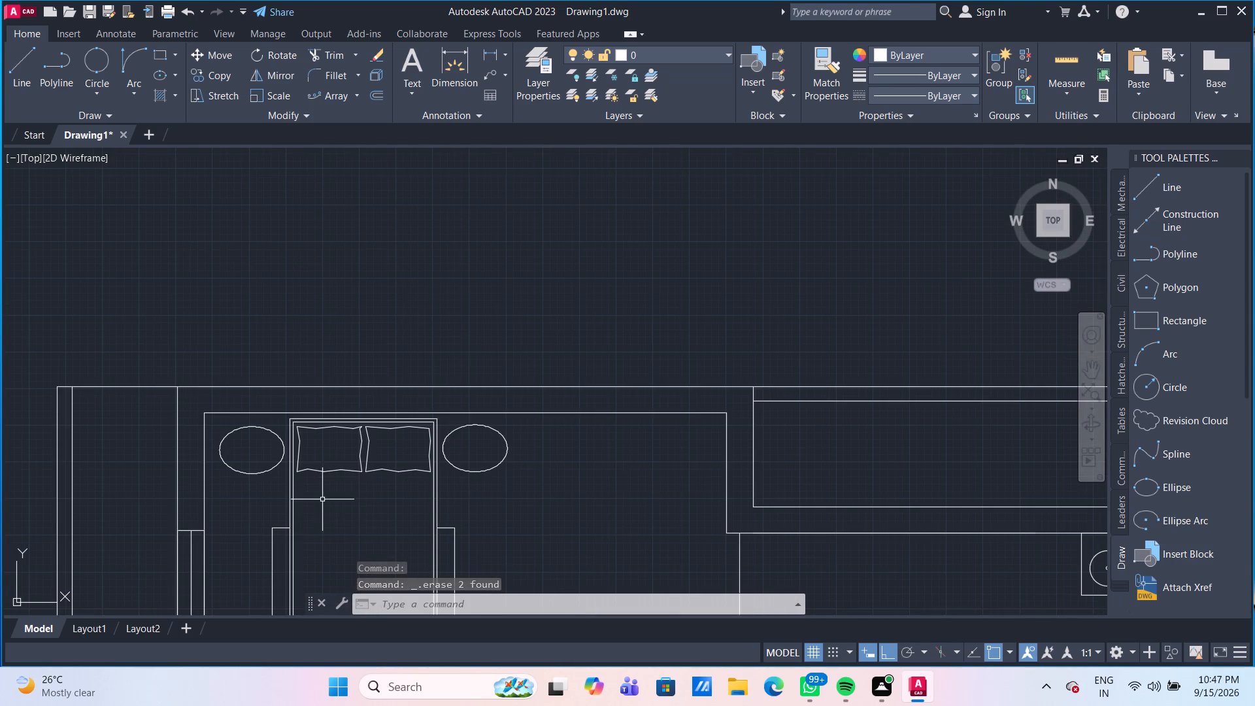
pyautogui.scroll(2, 347, 523)
pyautogui.moveTo(347, 523); pyautogui.dragTo(350, 565, button='middle')
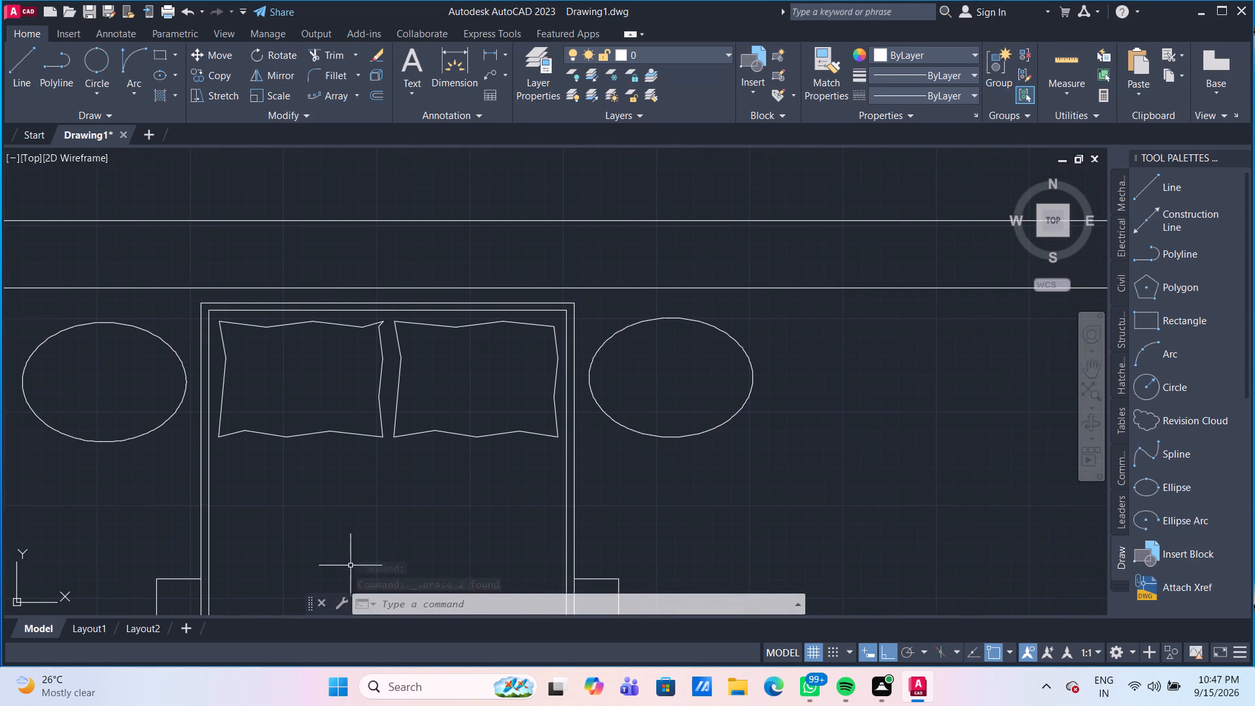
pyautogui.moveTo(320, 417); pyautogui.dragTo(380, 437, button='middle')
pyautogui.click(23, 65)
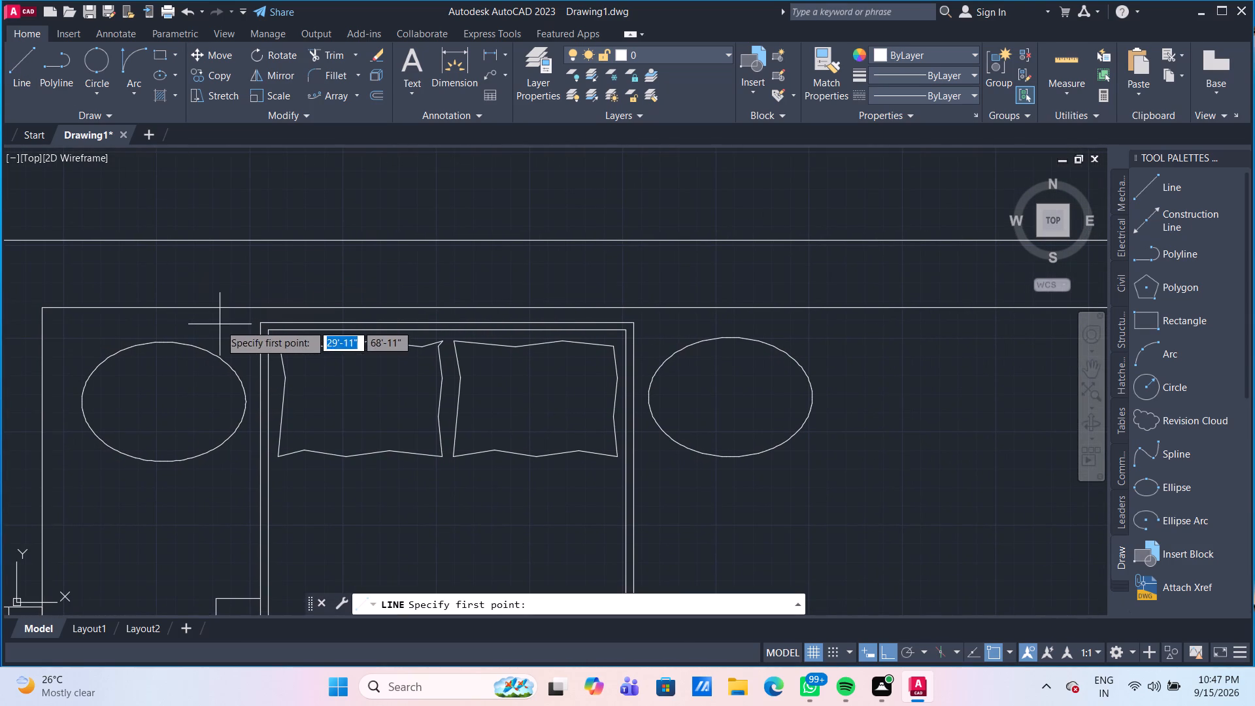
pyautogui.click(257, 324)
pyautogui.click(86, 320)
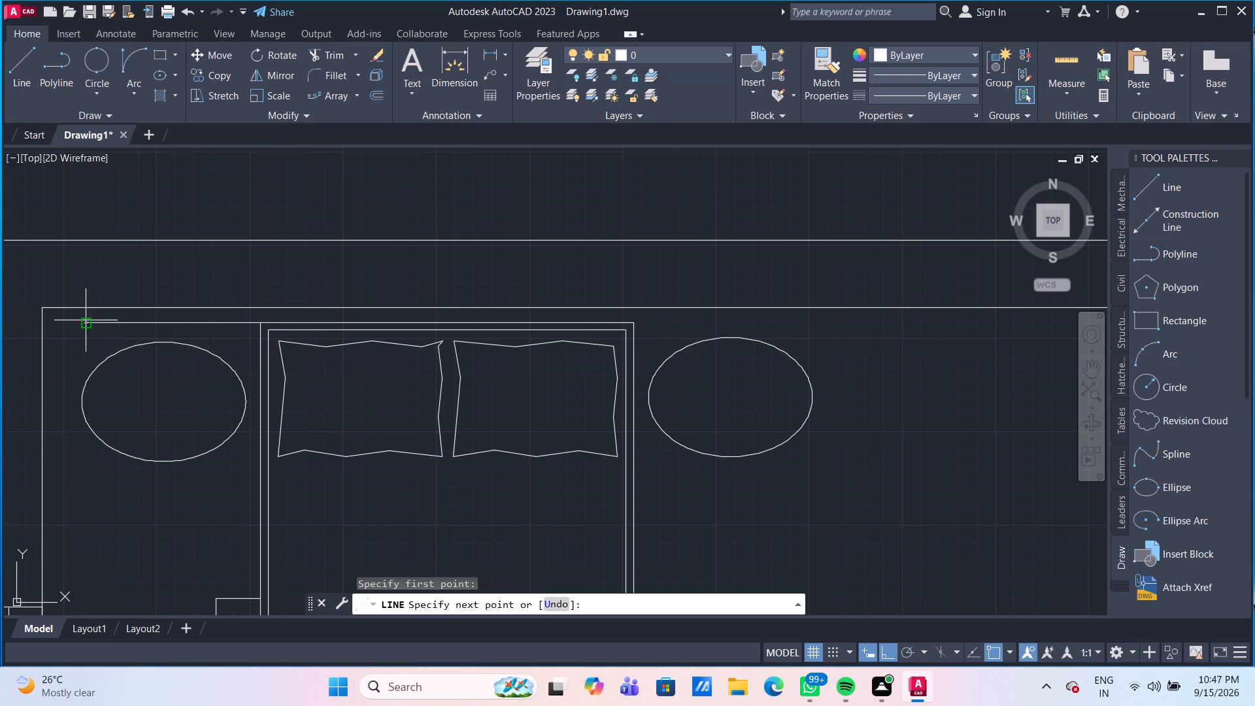
pyautogui.press('Escape')
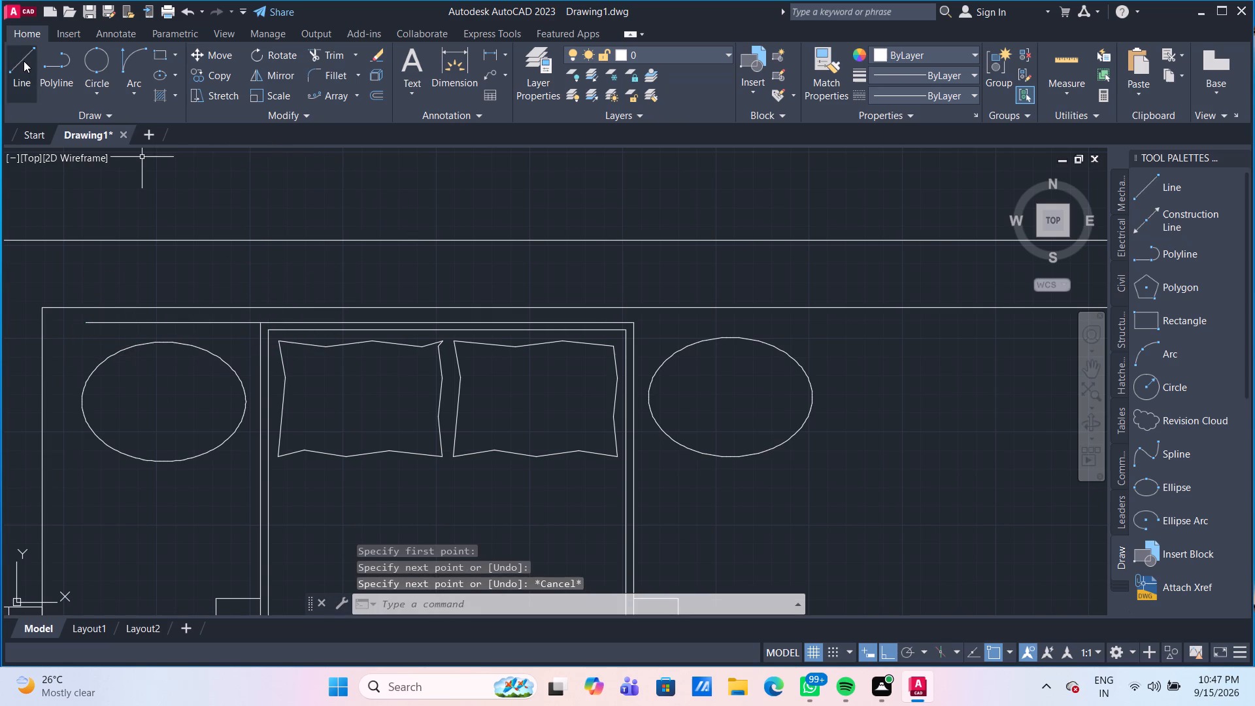
pyautogui.click(24, 61)
pyautogui.moveTo(633, 324); pyautogui.dragTo(657, 327)
pyautogui.click(829, 328)
pyautogui.press('Escape')
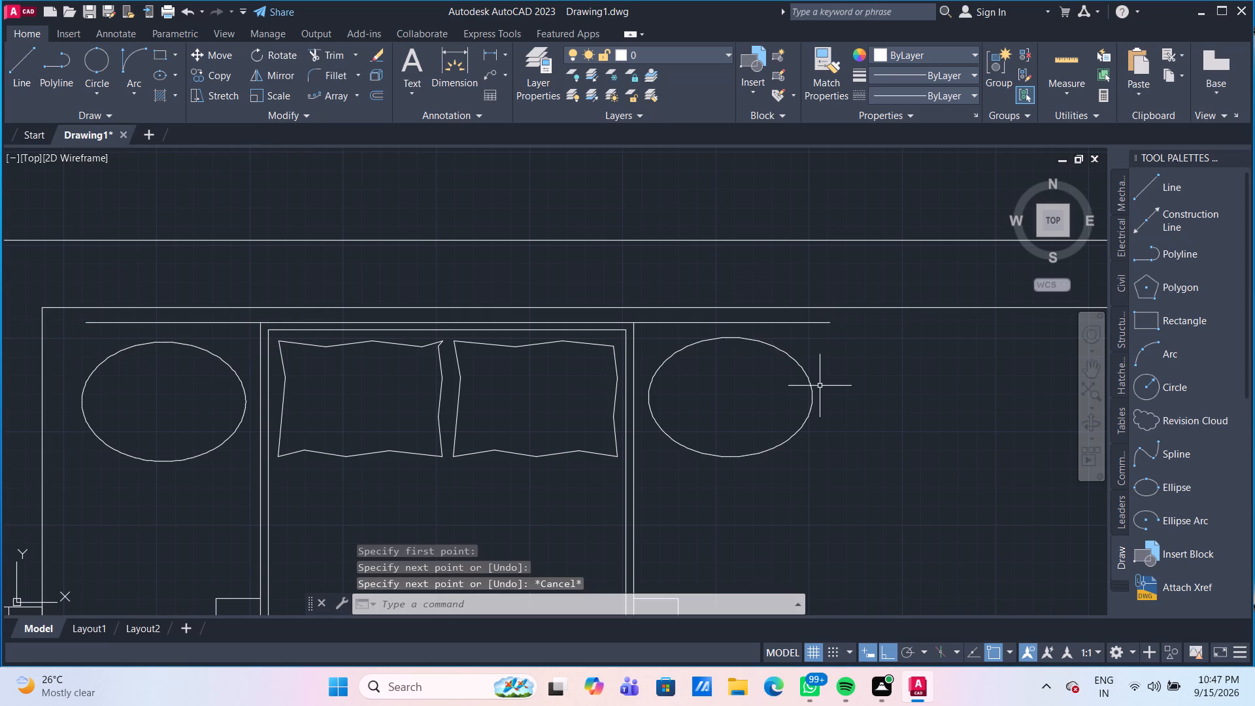
# Ungroup the upper bedroom's bed set.
pyautogui.click(810, 390)
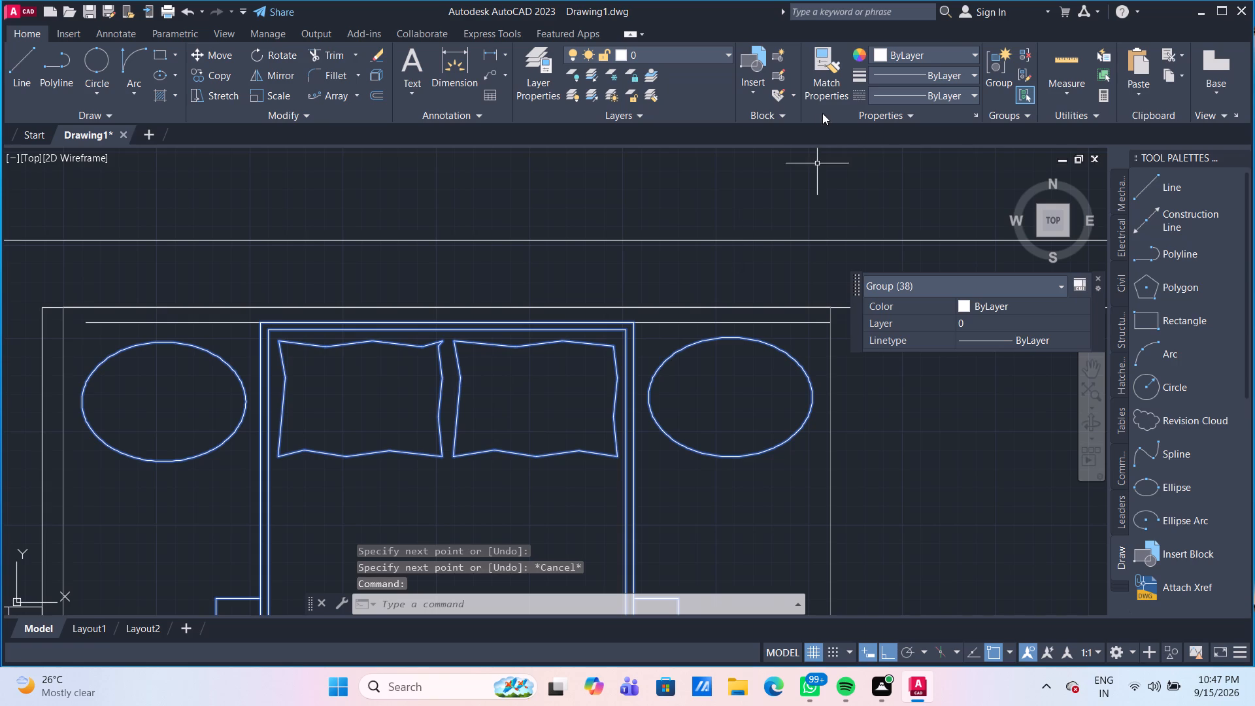
pyautogui.click(1029, 57)
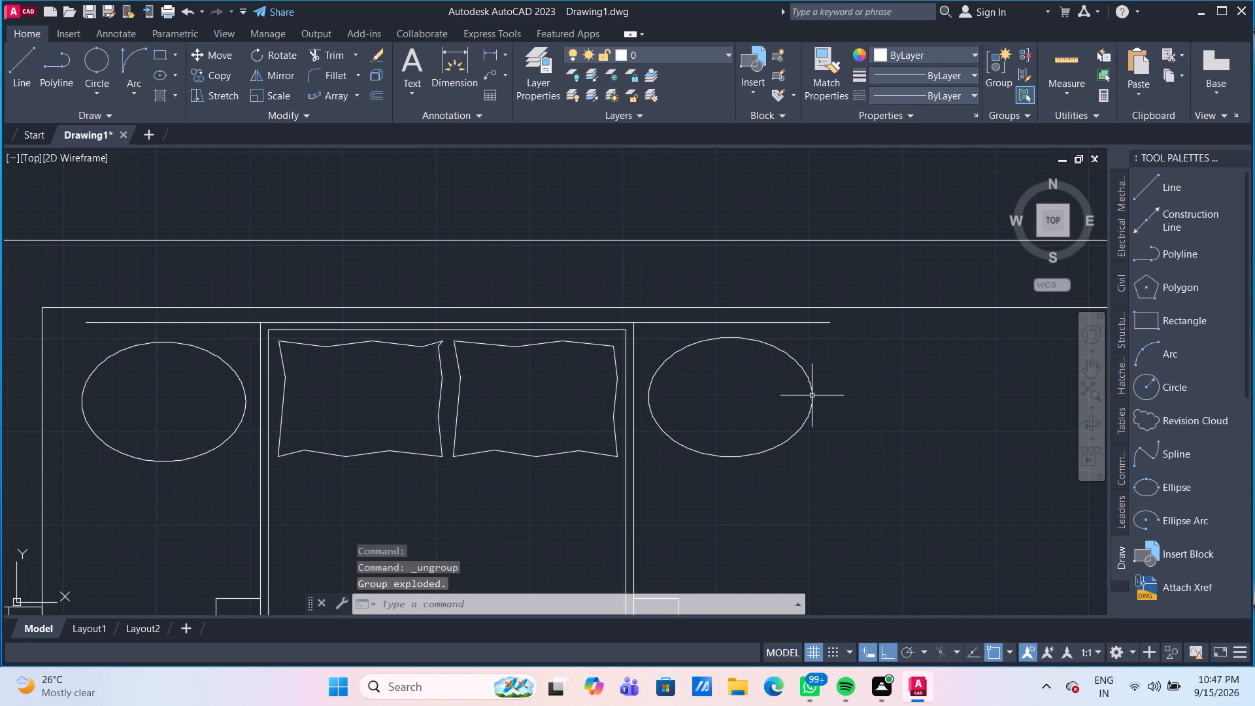
# Move both oval side tables about 2" straight up toward the wall, bringing the east table's top edge to the headboard guide line.
pyautogui.click(810, 395)
pyautogui.click(243, 387)
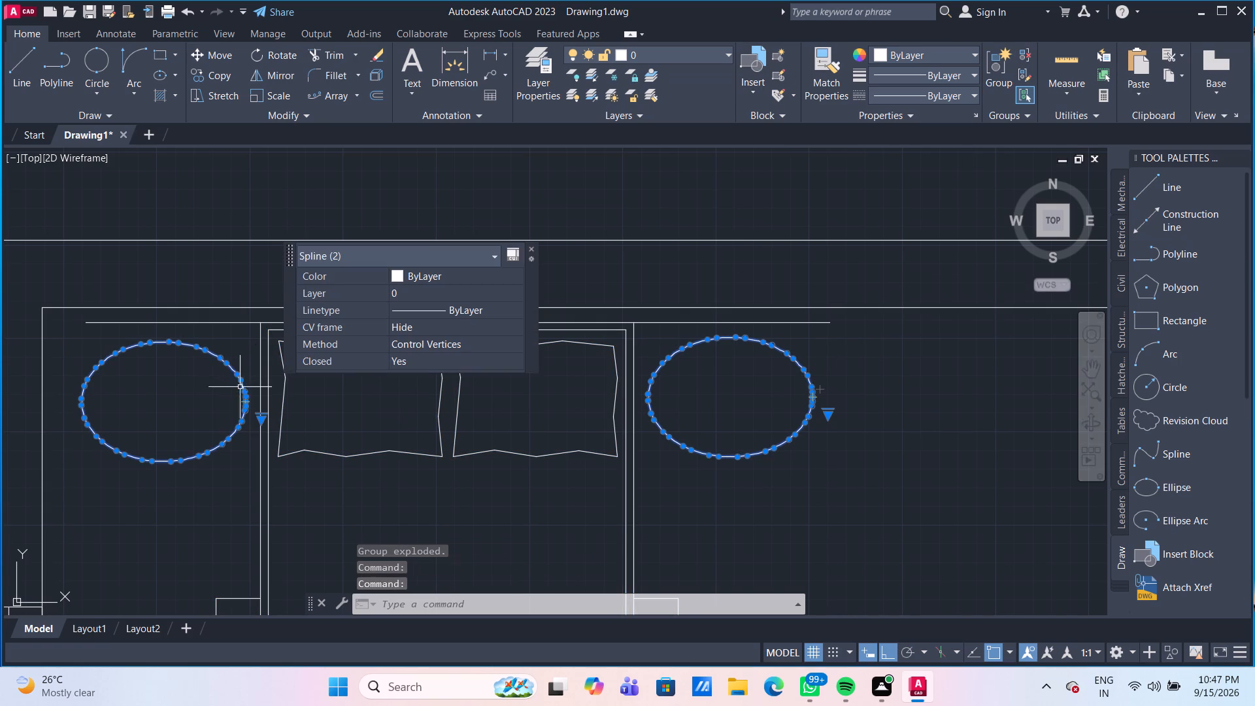
pyautogui.press('m')
pyautogui.press('Return')
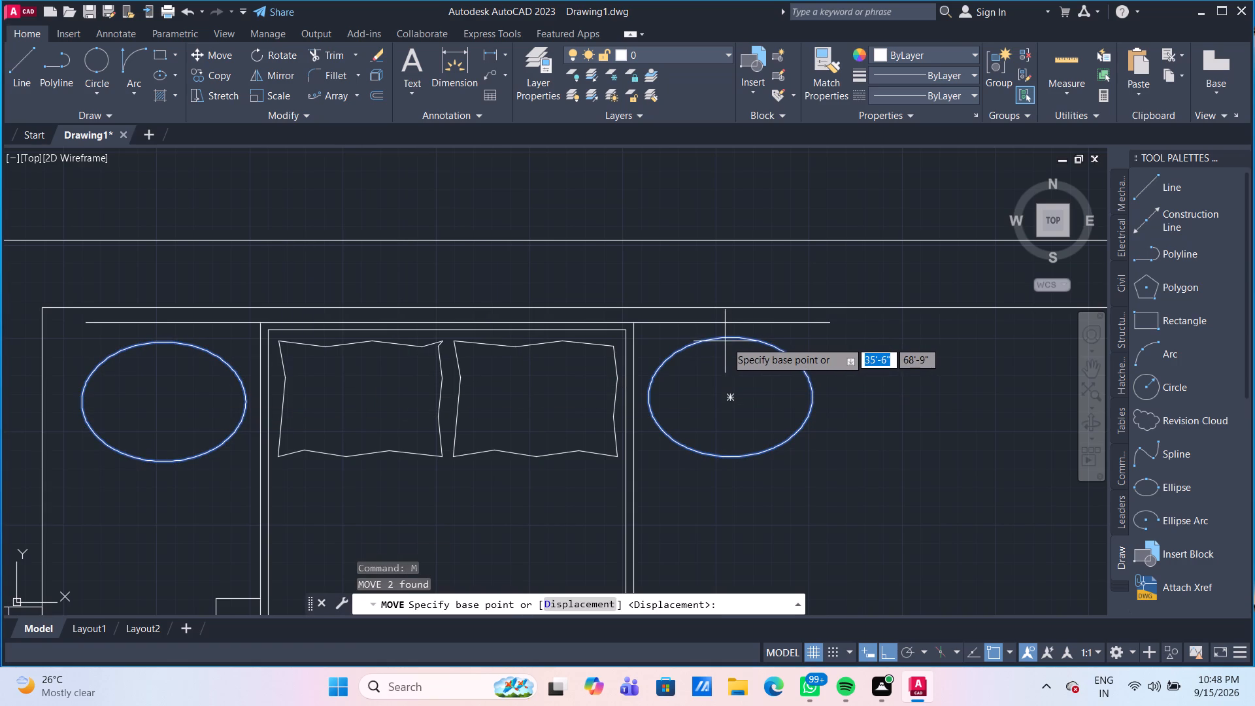
pyautogui.click(733, 338)
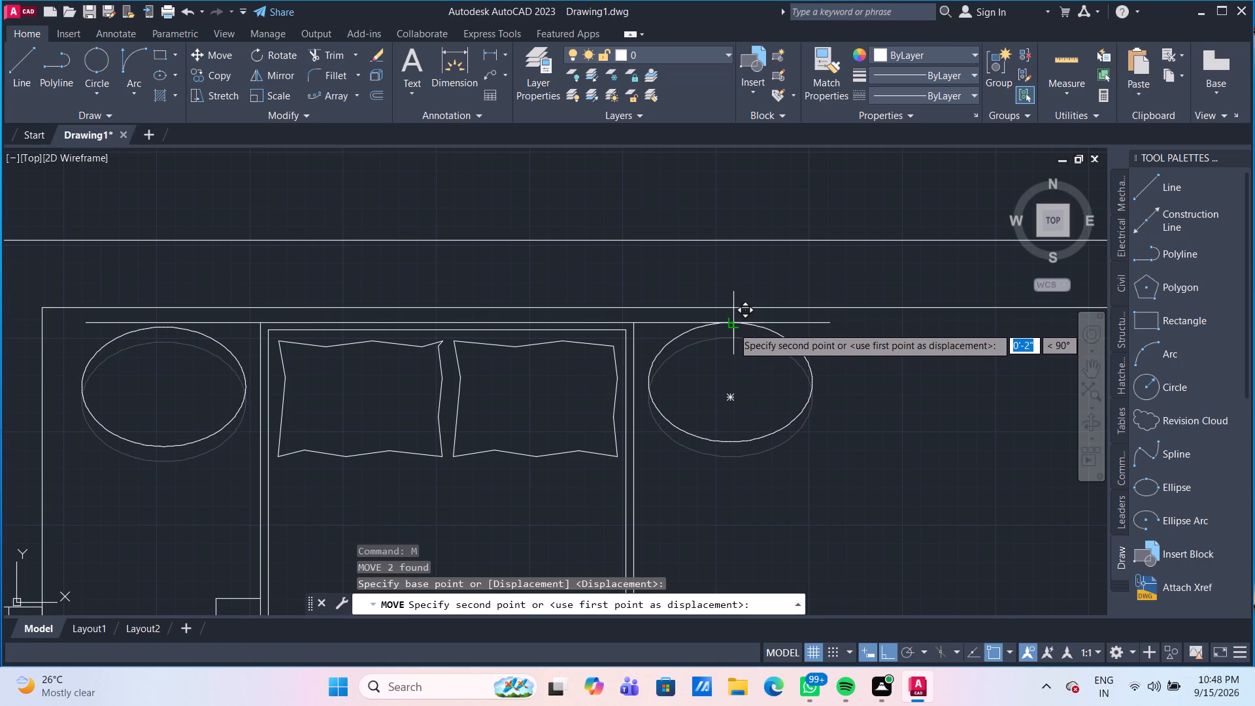
pyautogui.click(733, 326)
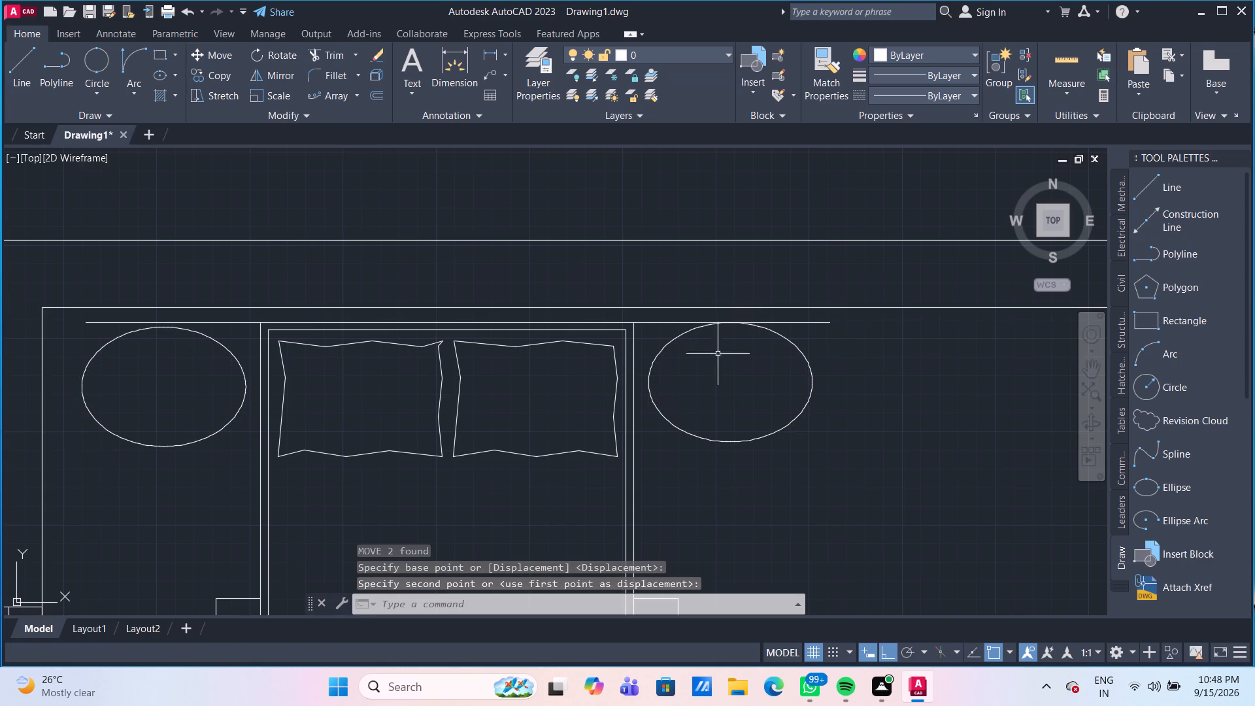
# Move the west oval side table slightly up so its top edge meets the headboard guide line.
pyautogui.scroll(1, 196, 350)
pyautogui.moveTo(207, 367); pyautogui.dragTo(226, 392, button='middle')
pyautogui.click(156, 338)
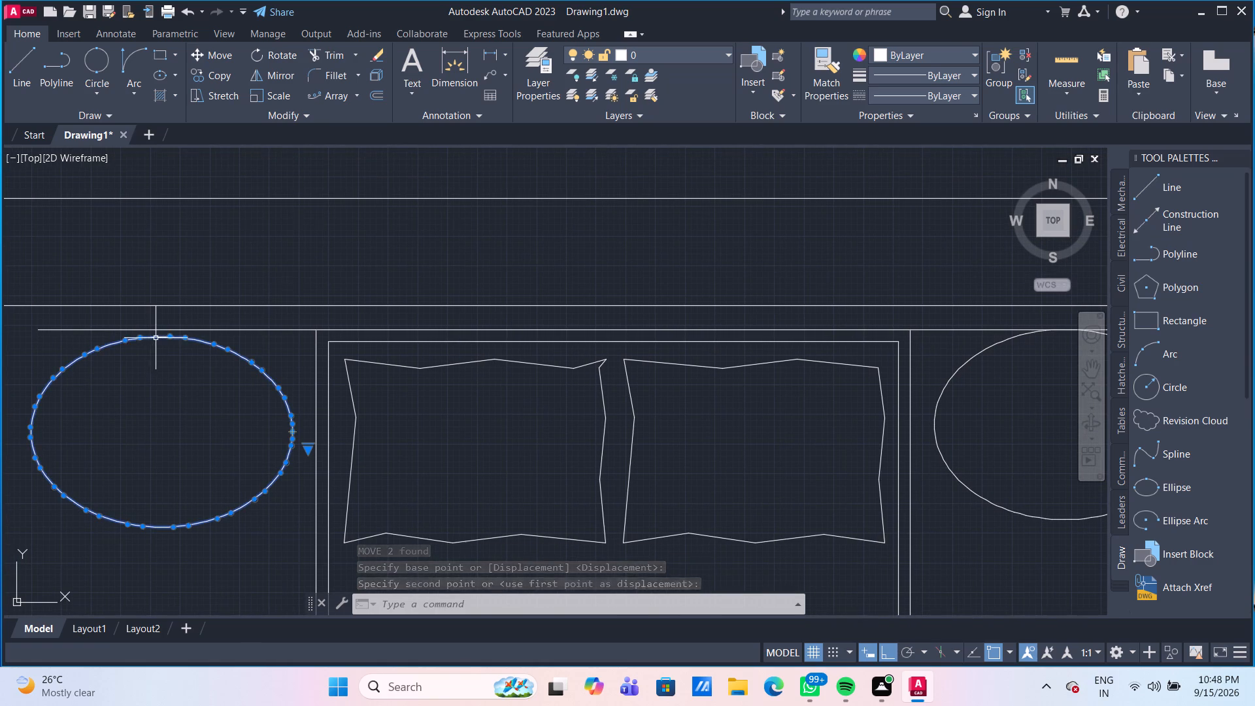
pyautogui.press('m')
pyautogui.press('Return')
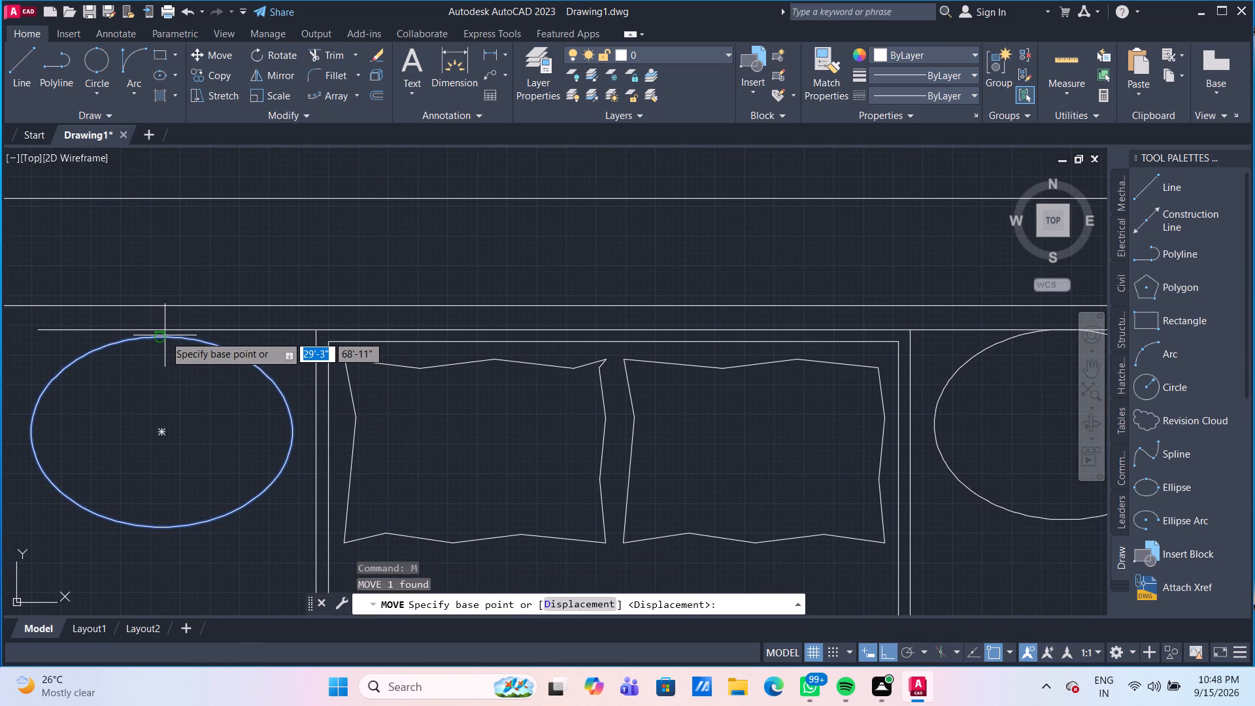
pyautogui.scroll(2, 165, 335)
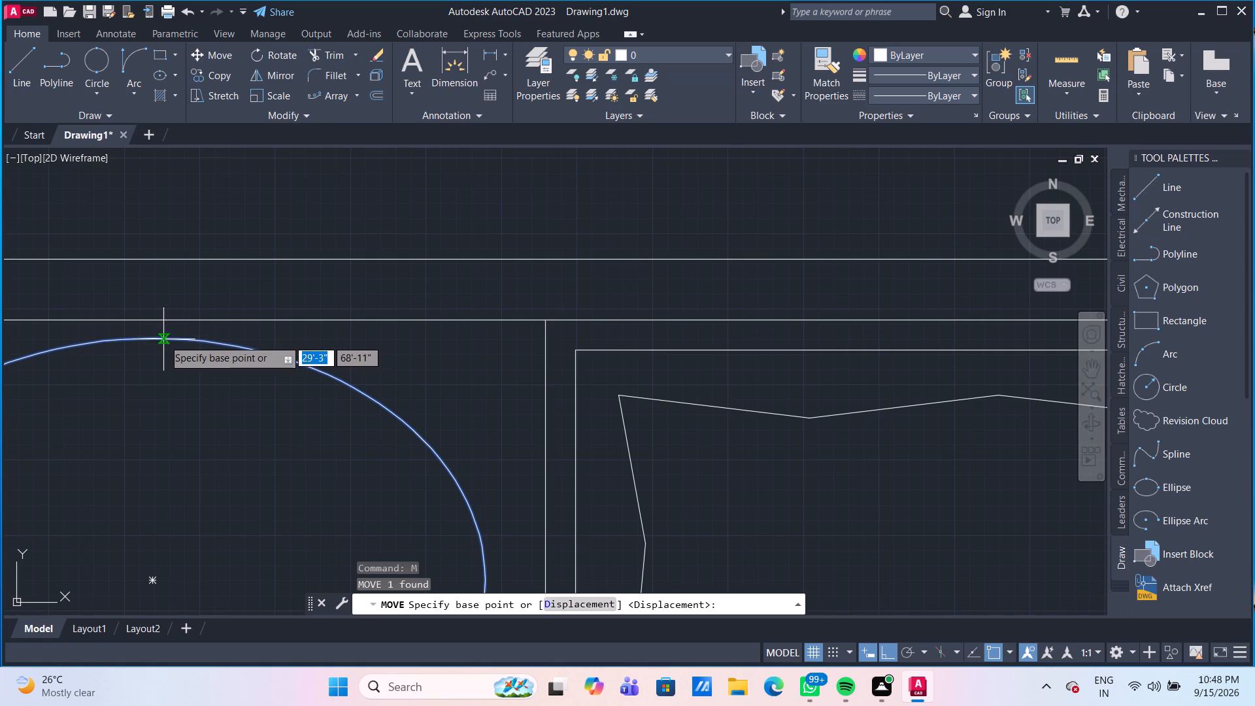
pyautogui.click(163, 339)
pyautogui.click(163, 324)
# Delete the two horizontal guide lines above the oval side tables.
pyautogui.scroll(-1, 175, 366)
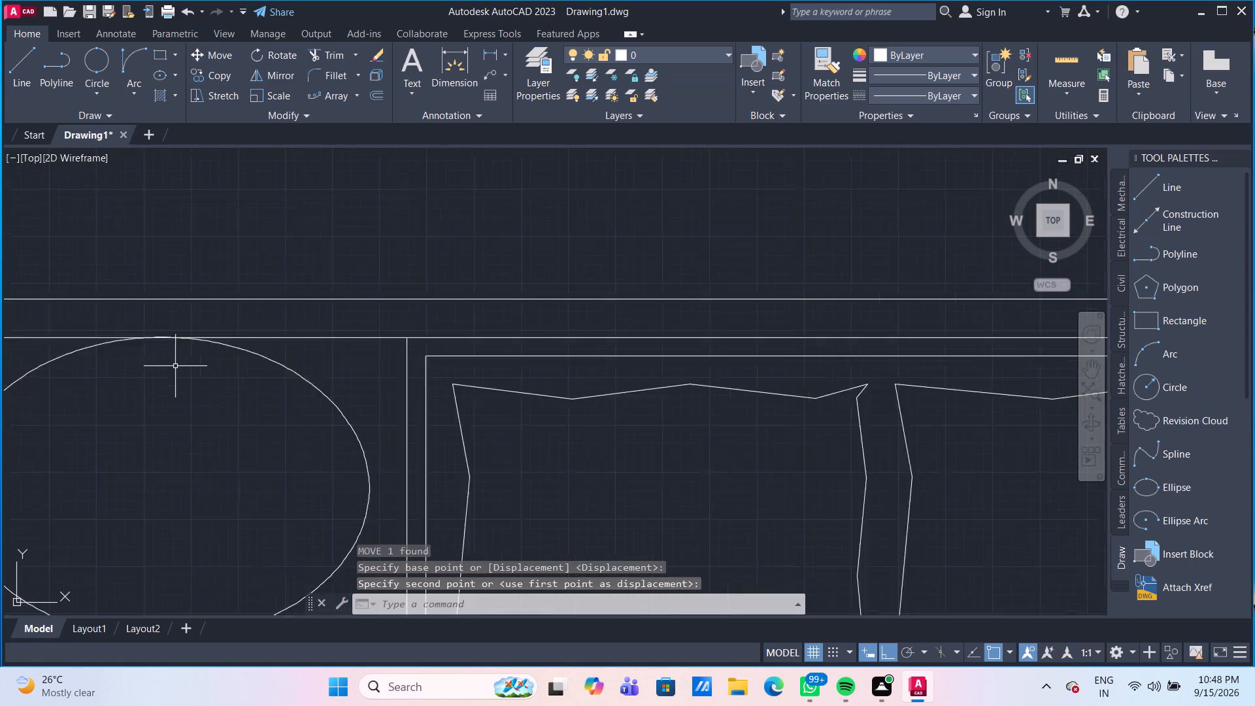
pyautogui.scroll(-1, 175, 366)
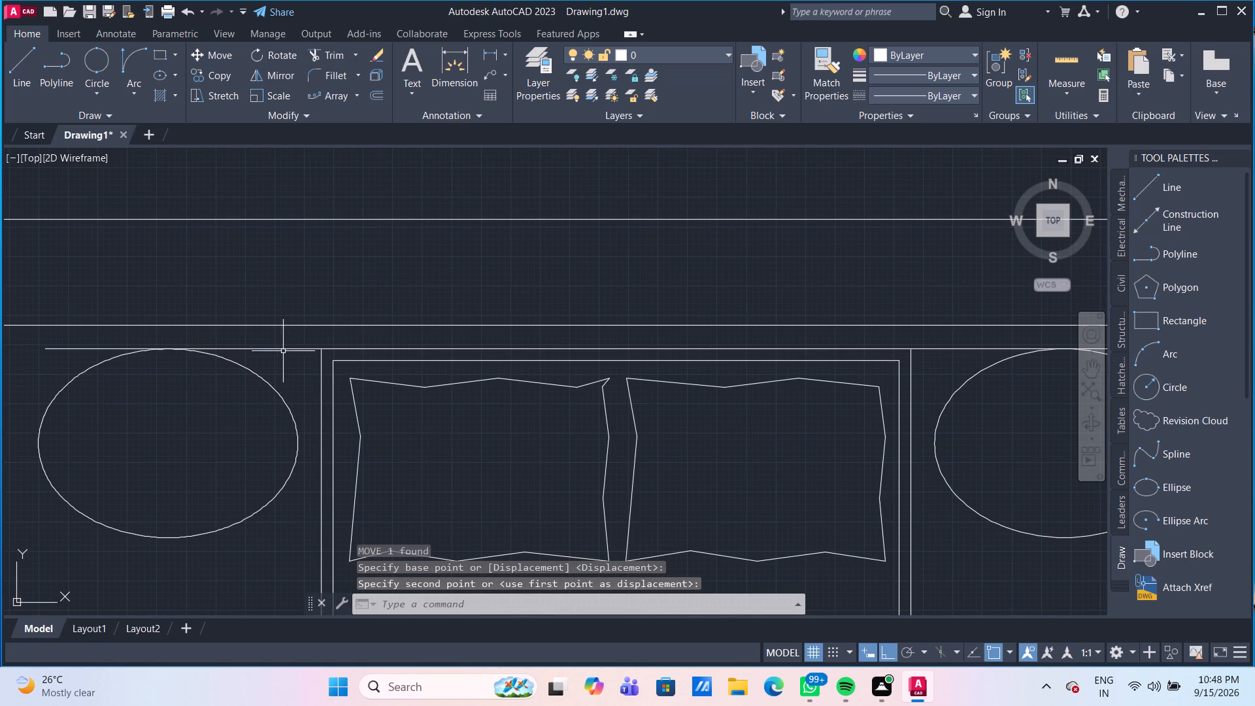
pyautogui.click(282, 348)
pyautogui.scroll(-1, 581, 388)
pyautogui.click(819, 363)
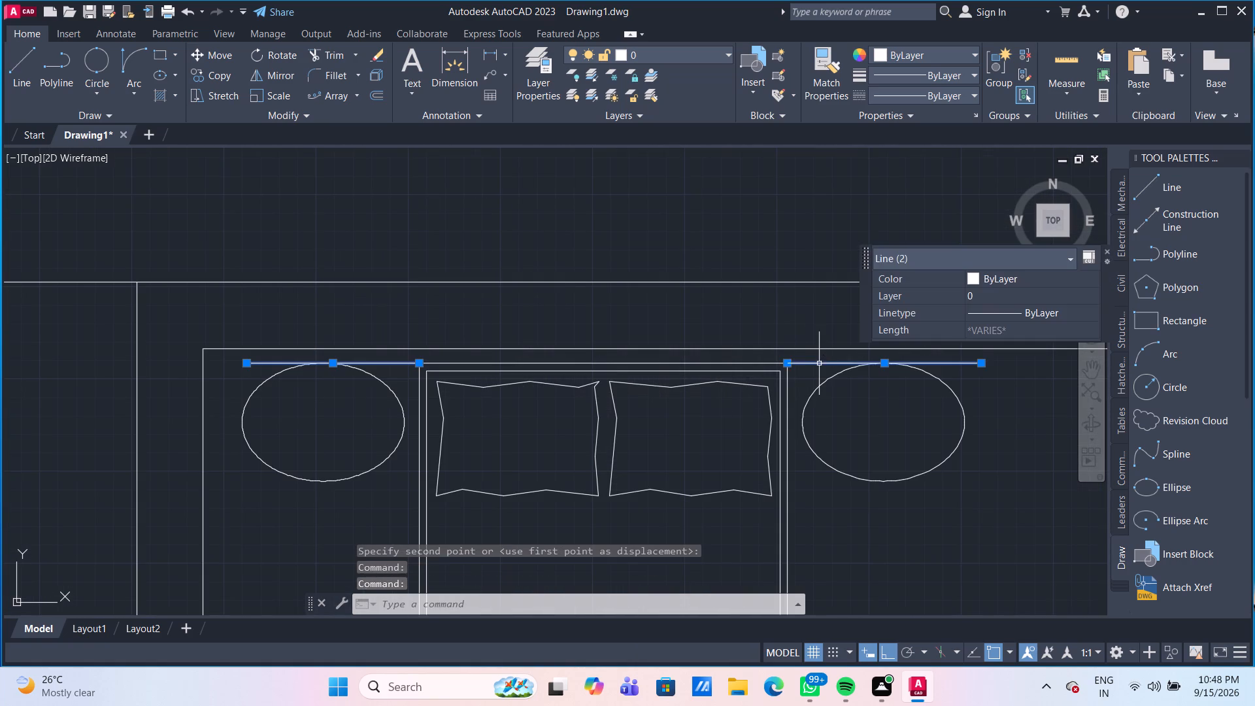
pyautogui.press('Delete')
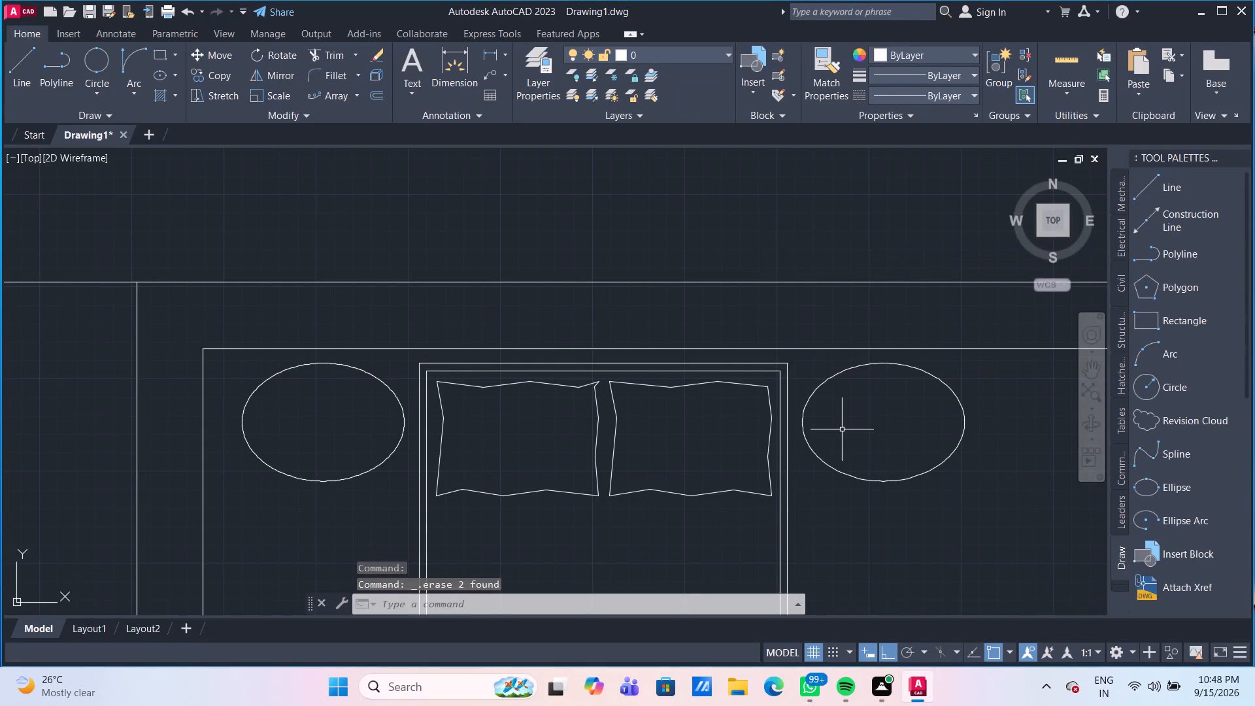
# Group the upper bedroom's bed, pillows, rug outline and both oval side tables into one set.
pyautogui.scroll(-2, 842, 429)
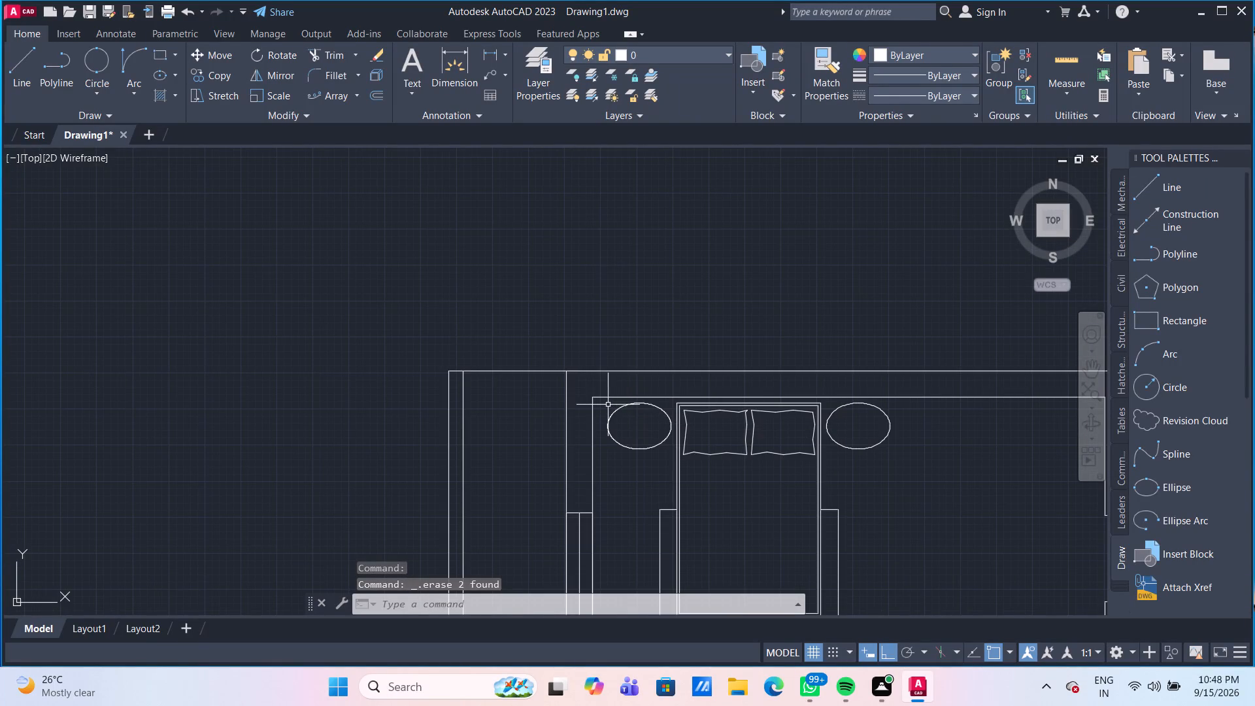
pyautogui.moveTo(608, 404); pyautogui.dragTo(615, 411)
pyautogui.moveTo(892, 502); pyautogui.dragTo(849, 403, button='middle')
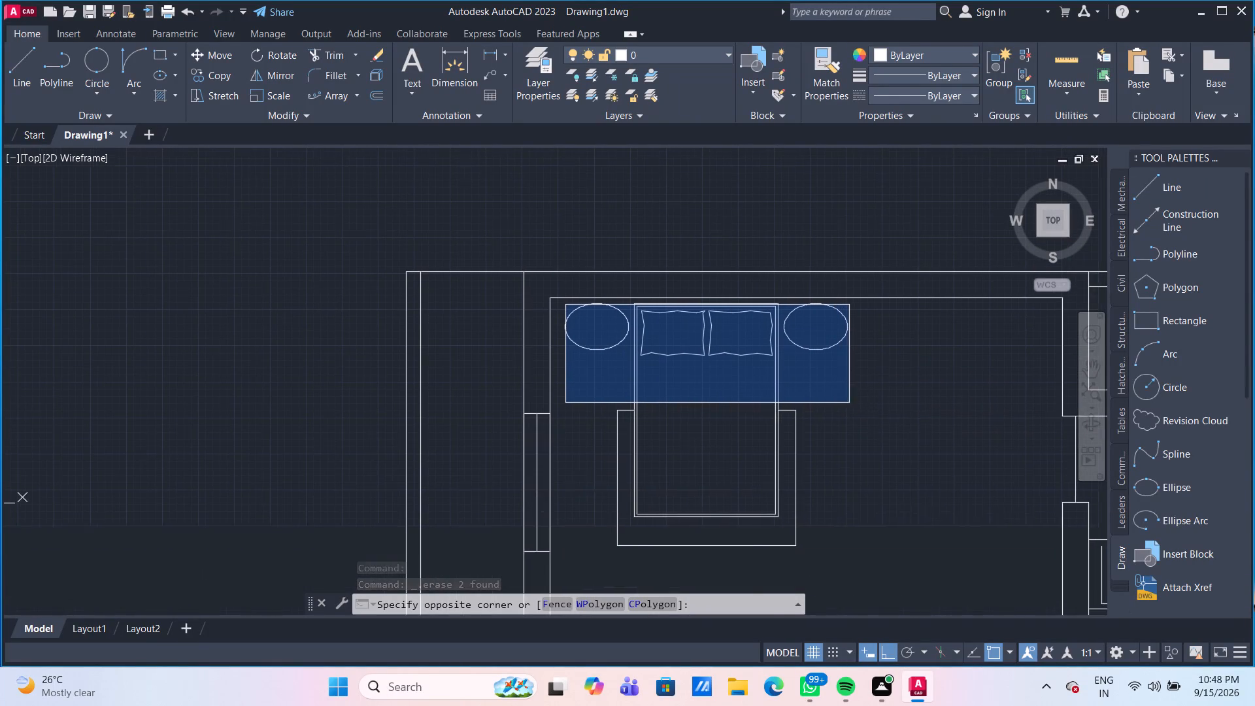
pyautogui.click(856, 558)
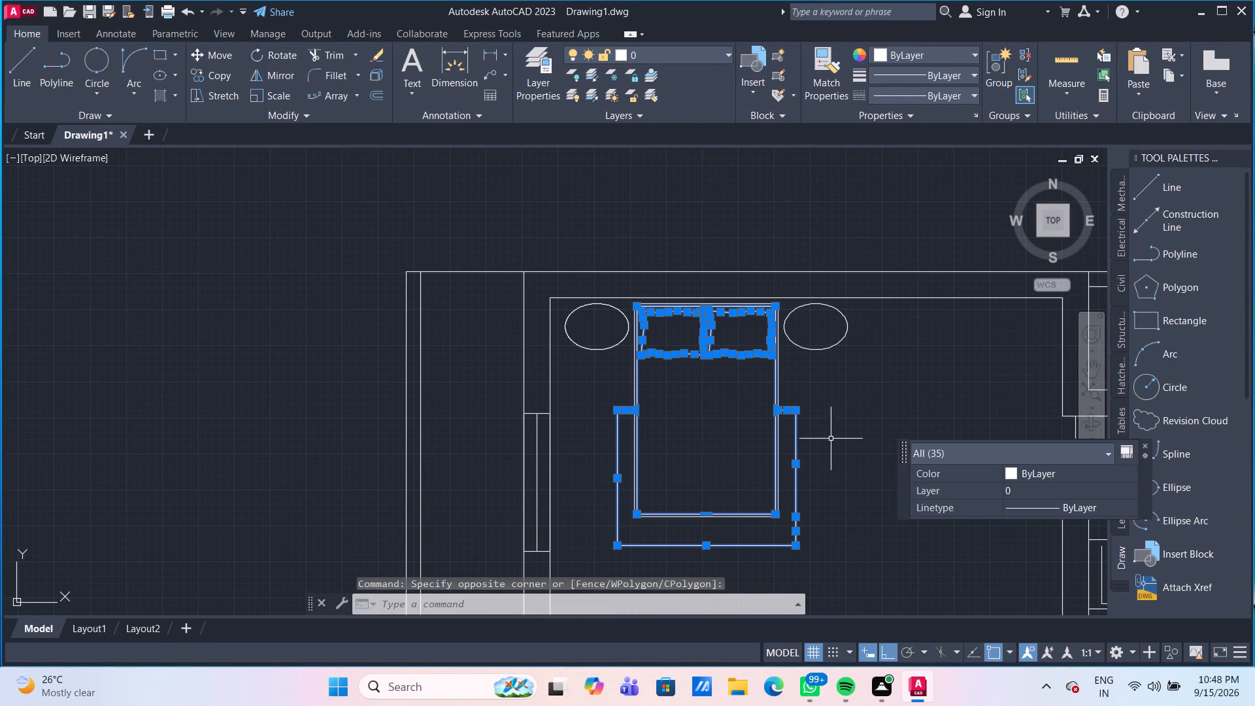
pyautogui.moveTo(847, 368); pyautogui.dragTo(834, 358)
pyautogui.click(801, 336)
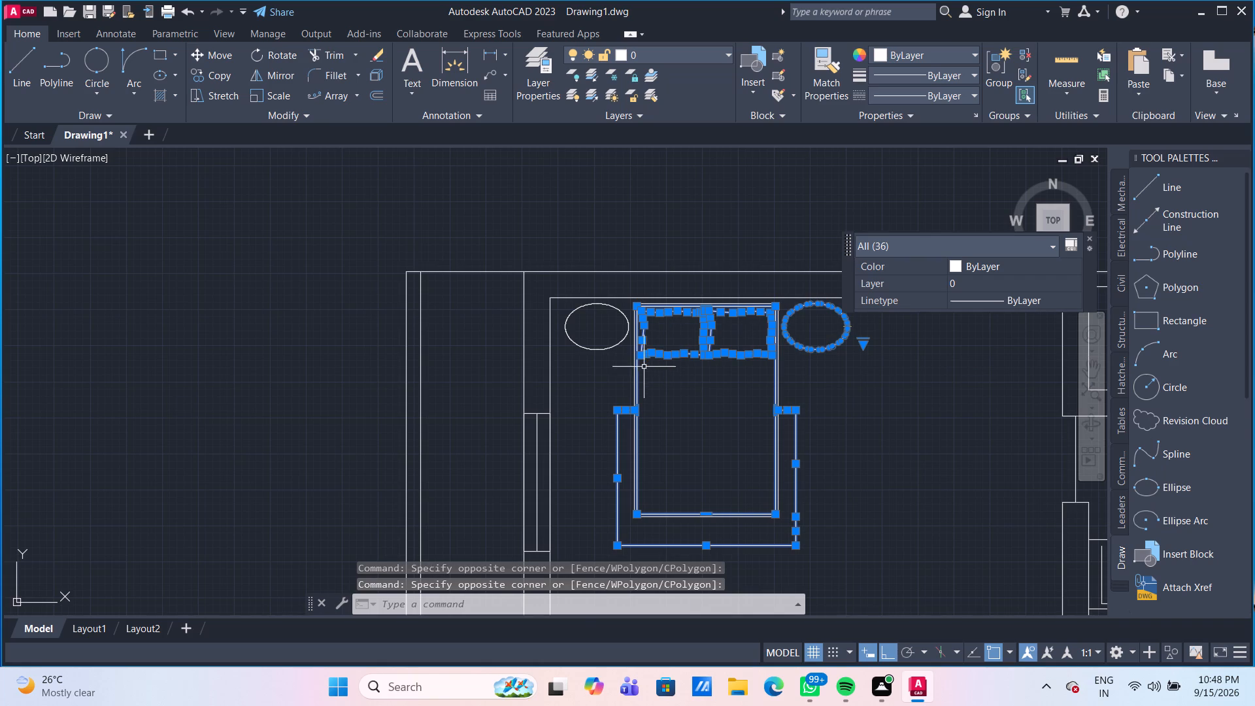
pyautogui.moveTo(649, 389); pyautogui.dragTo(640, 381)
pyautogui.click(569, 325)
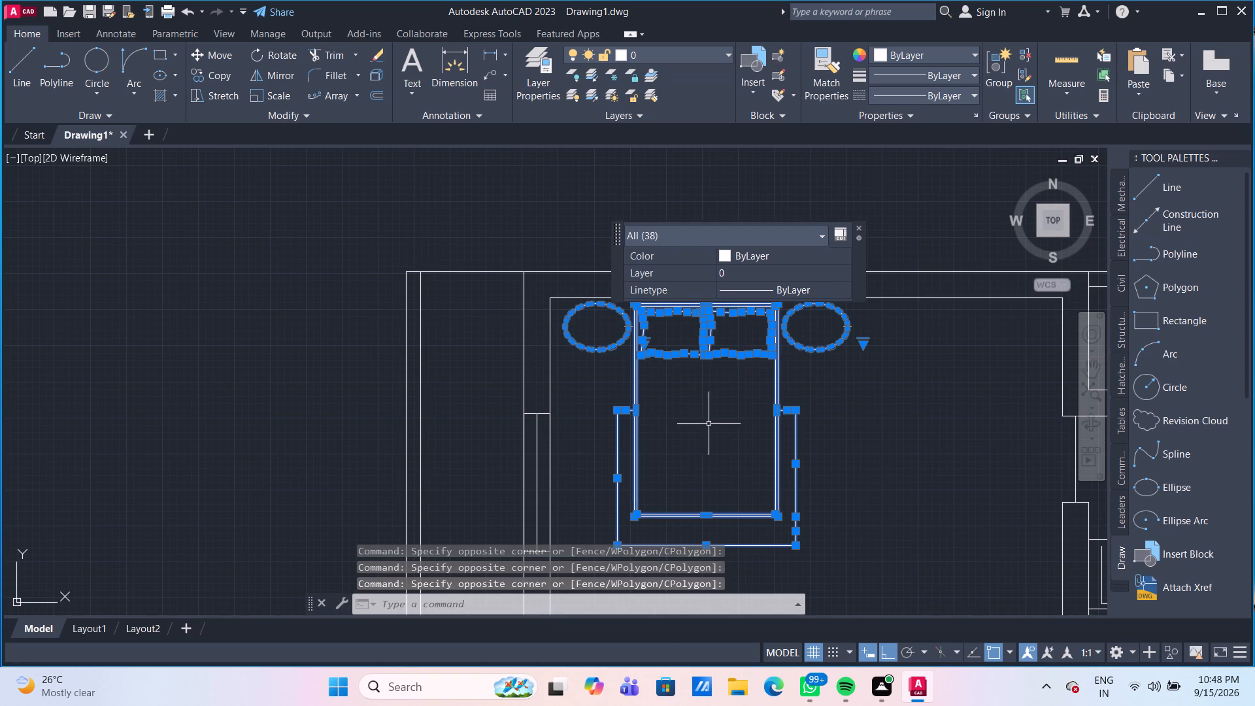
pyautogui.moveTo(722, 404); pyautogui.dragTo(703, 509, button='middle')
pyautogui.scroll(2, 677, 411)
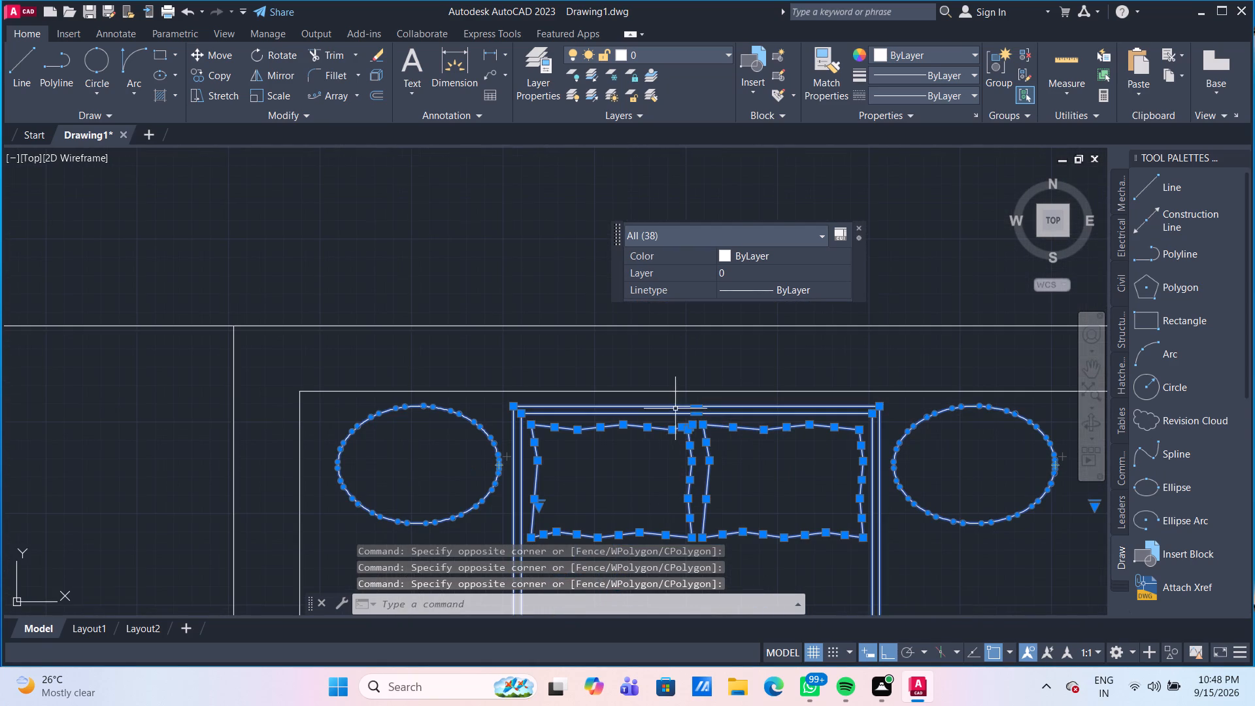
pyautogui.press('g')
pyautogui.press('Return')
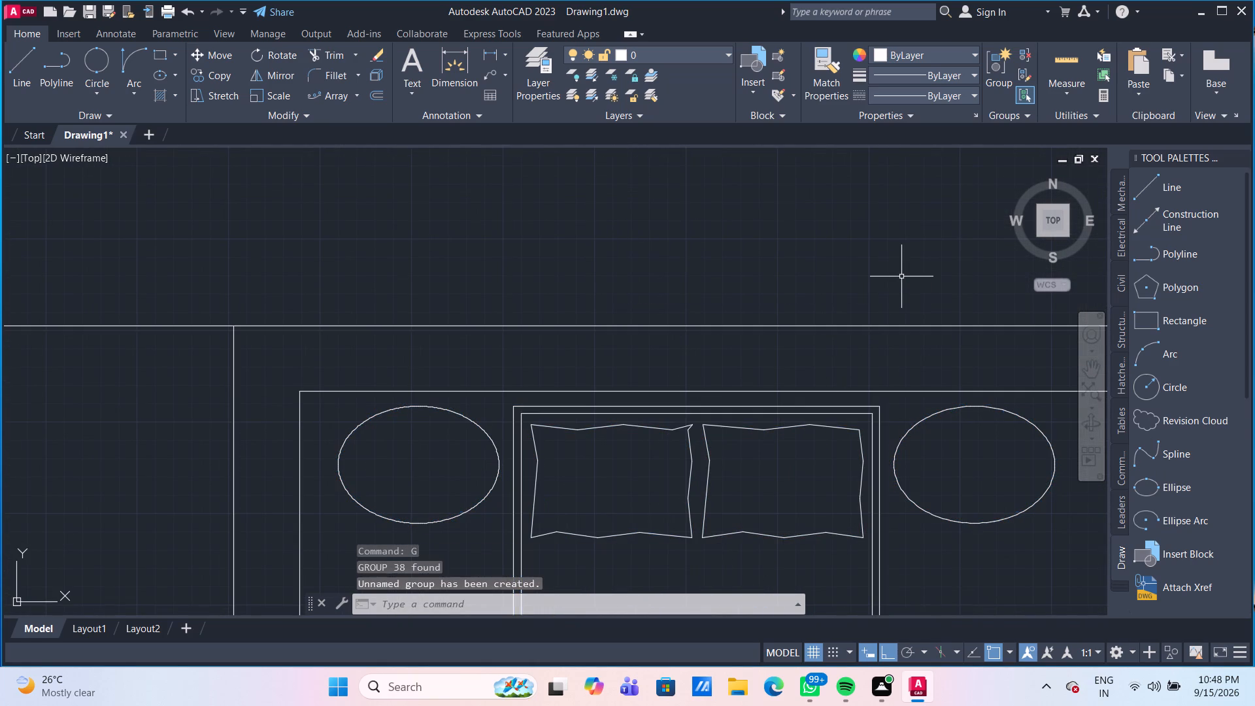
# In the lower bedroom, draw a vertical guide line about 7'-3" down from the upper oval table's wall-side edge past the lower table.
pyautogui.scroll(-2, 584, 539)
pyautogui.moveTo(548, 440); pyautogui.dragTo(517, 227, button='middle')
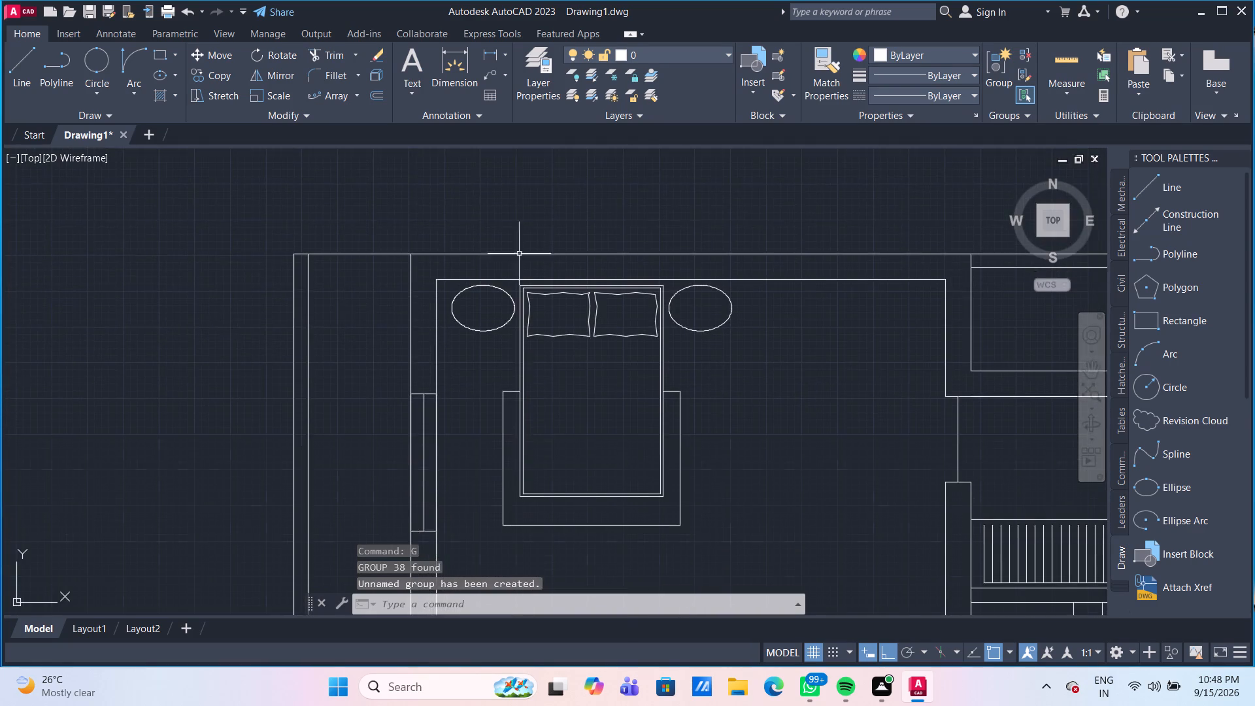
pyautogui.moveTo(553, 419); pyautogui.dragTo(510, 243, button='middle')
pyautogui.scroll(-1, 471, 385)
pyautogui.moveTo(466, 360); pyautogui.dragTo(464, 280, button='middle')
pyautogui.scroll(-2, 474, 436)
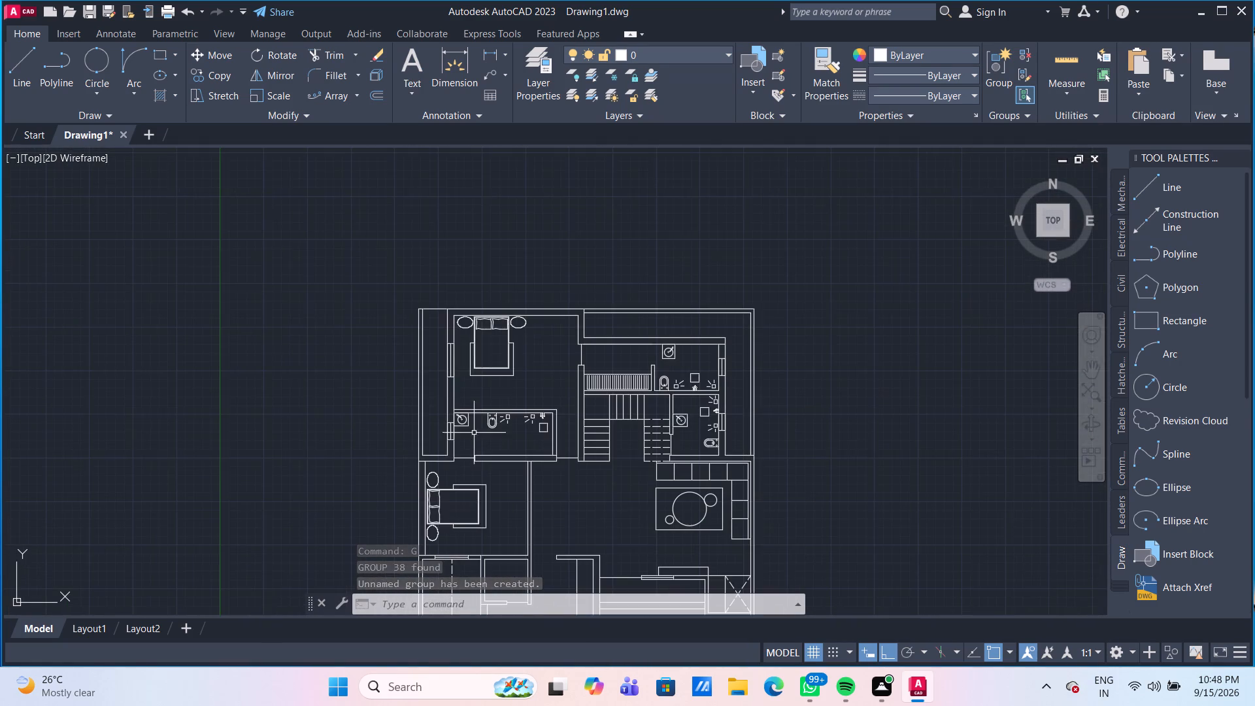
pyautogui.moveTo(463, 452); pyautogui.dragTo(465, 331, button='middle')
pyautogui.scroll(3, 441, 369)
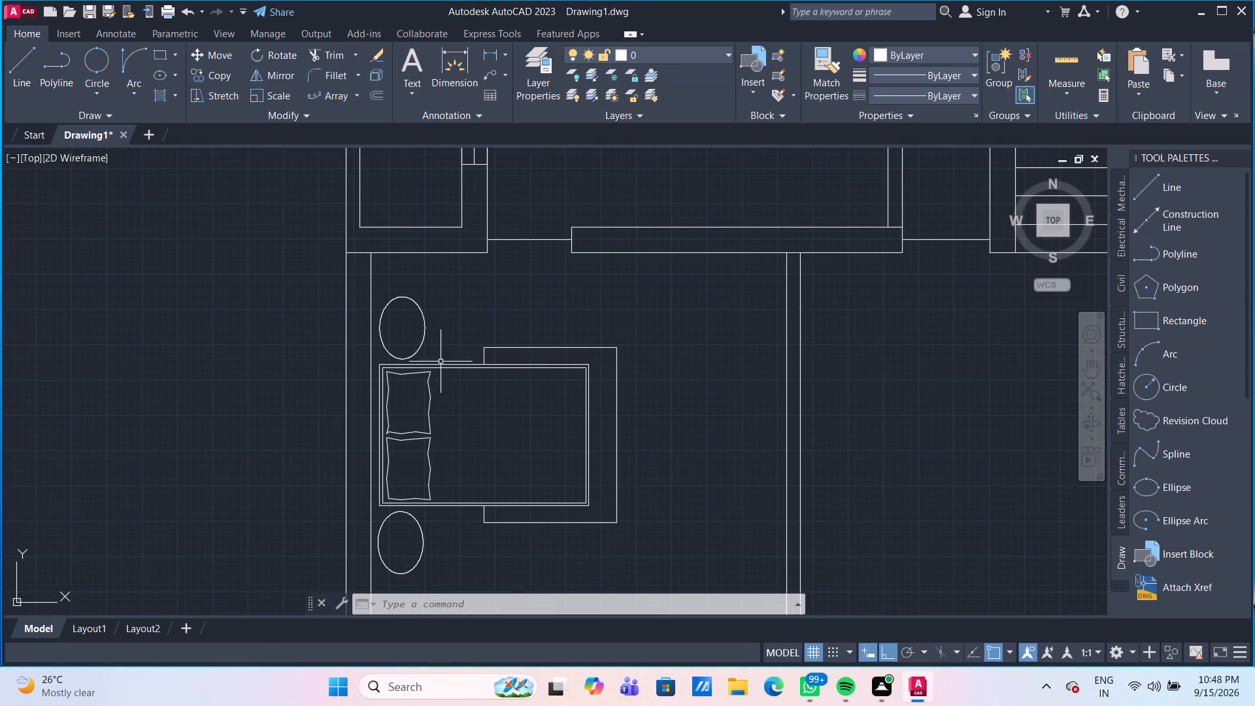
pyautogui.moveTo(439, 350); pyautogui.dragTo(482, 275, button='middle')
pyautogui.scroll(1, 427, 392)
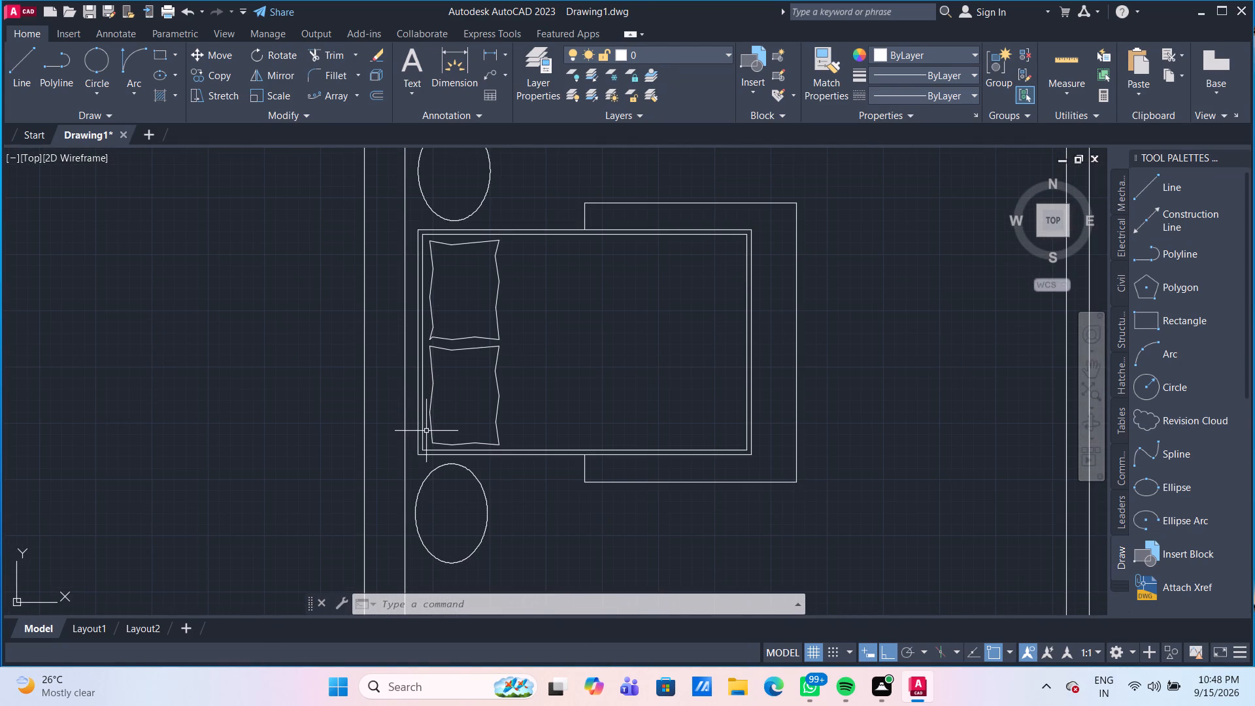
pyautogui.click(20, 60)
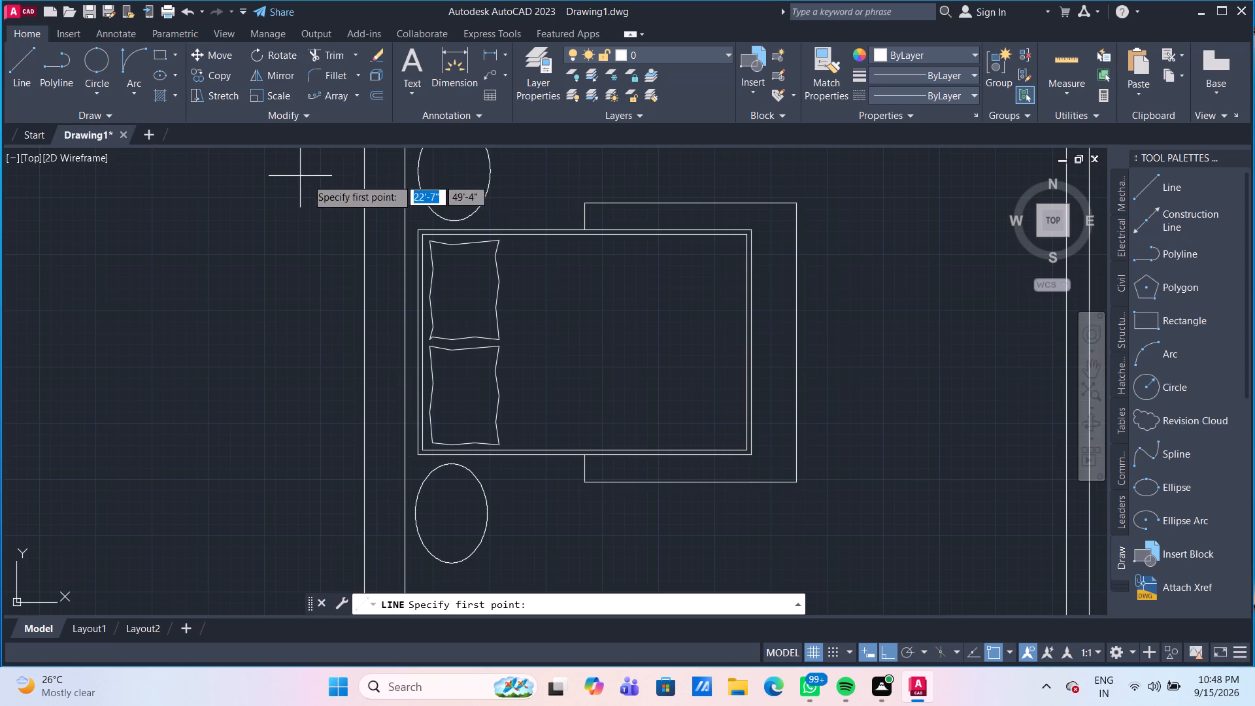
pyautogui.click(417, 173)
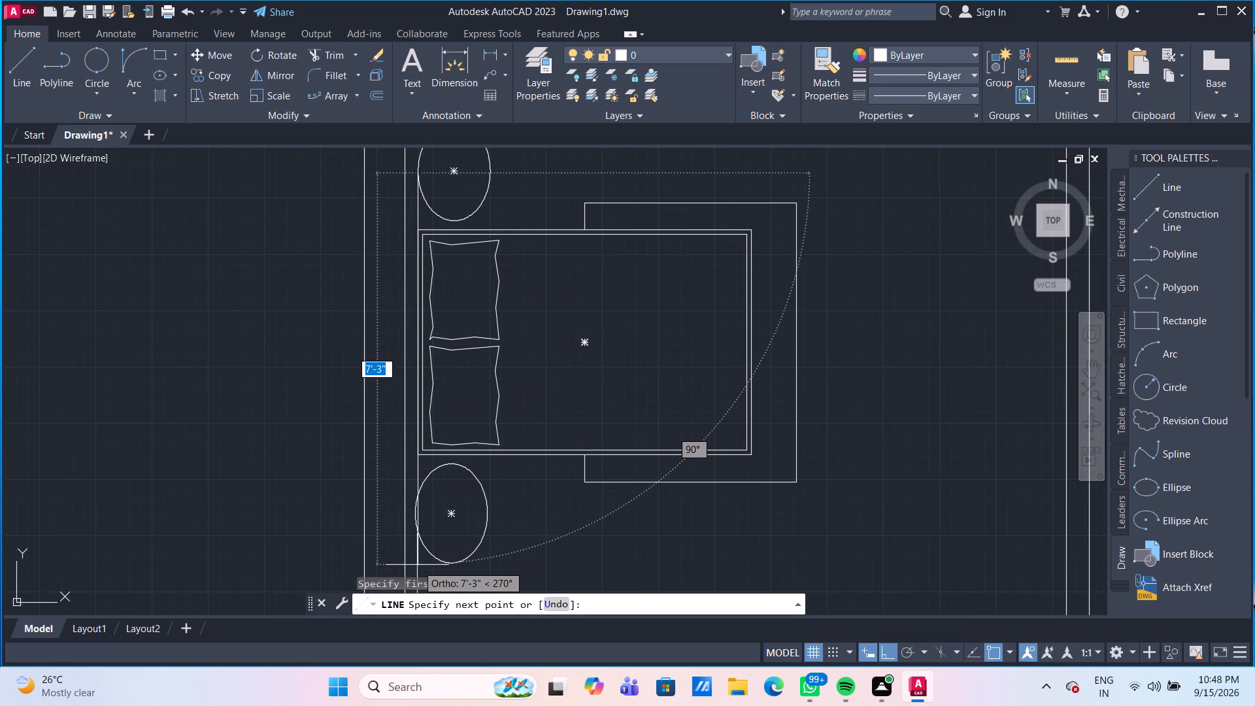
pyautogui.click(417, 565)
pyautogui.press('Escape')
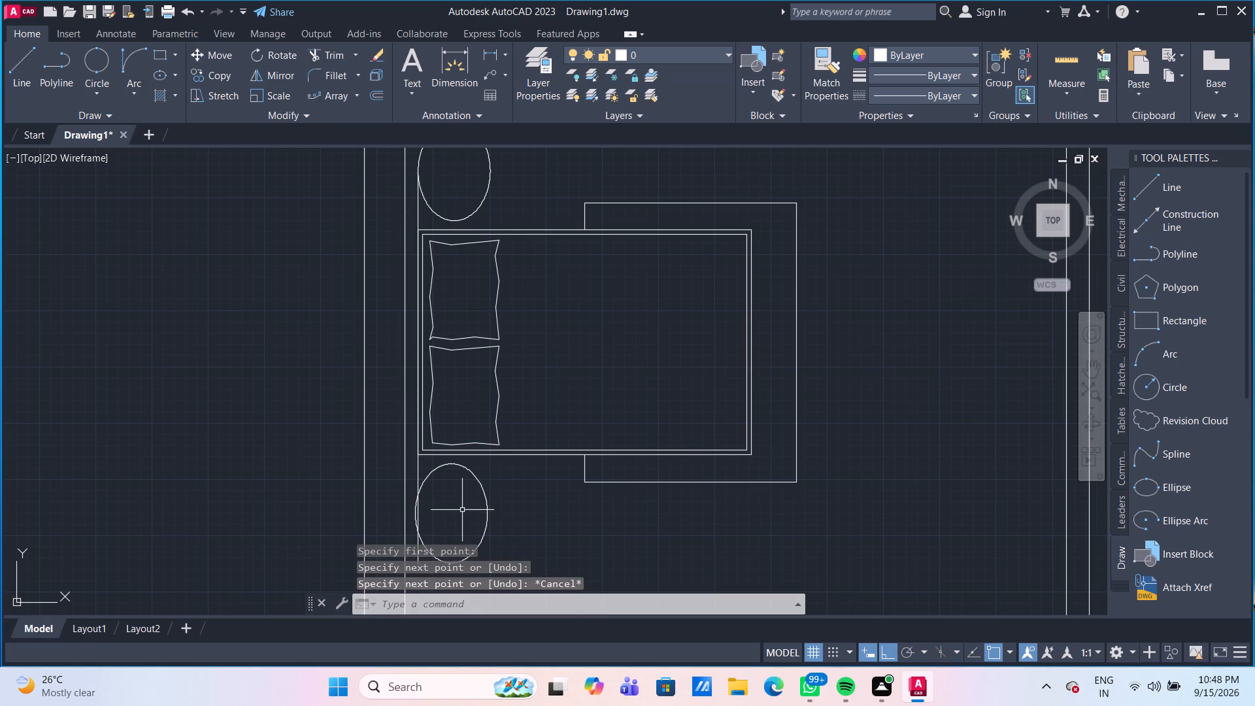
# Move the lower bedroom's lower oval side table about 1" east so its wall-side edge meets the vertical guide line.
pyautogui.moveTo(460, 508); pyautogui.dragTo(454, 354, button='middle')
pyautogui.click(482, 363)
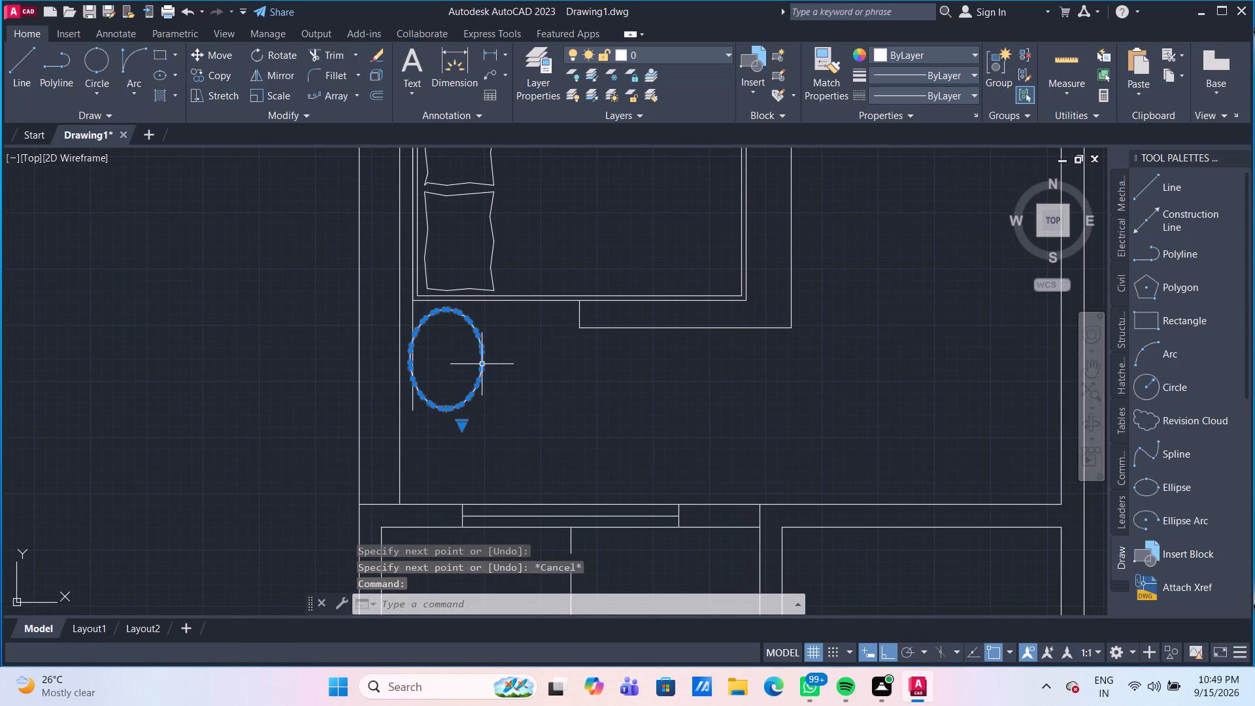
pyautogui.press('m')
pyautogui.press('Return')
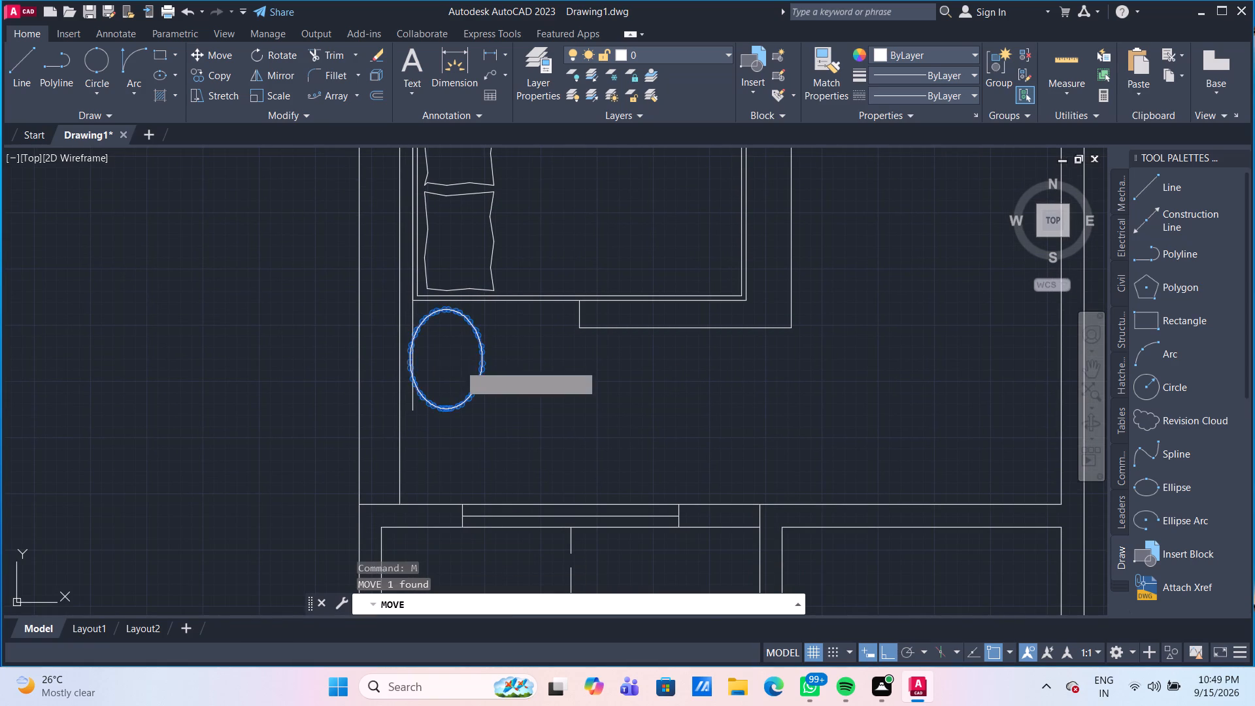
pyautogui.scroll(2, 460, 365)
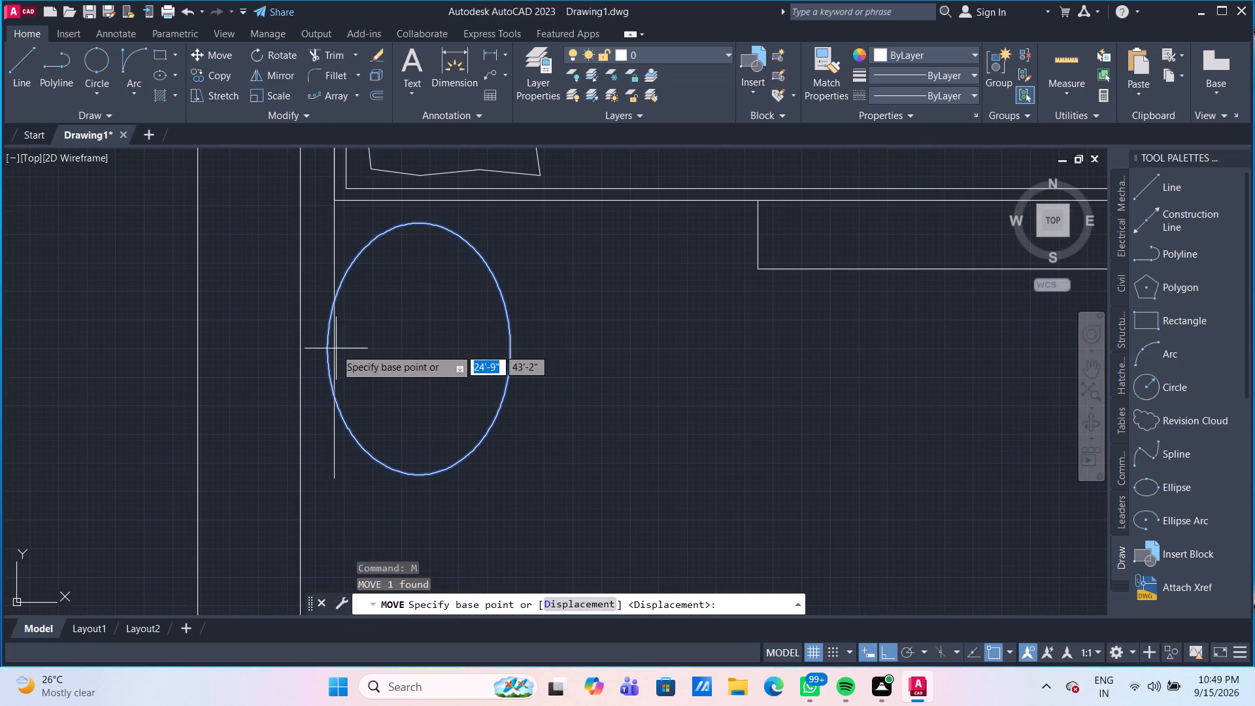
pyautogui.click(324, 348)
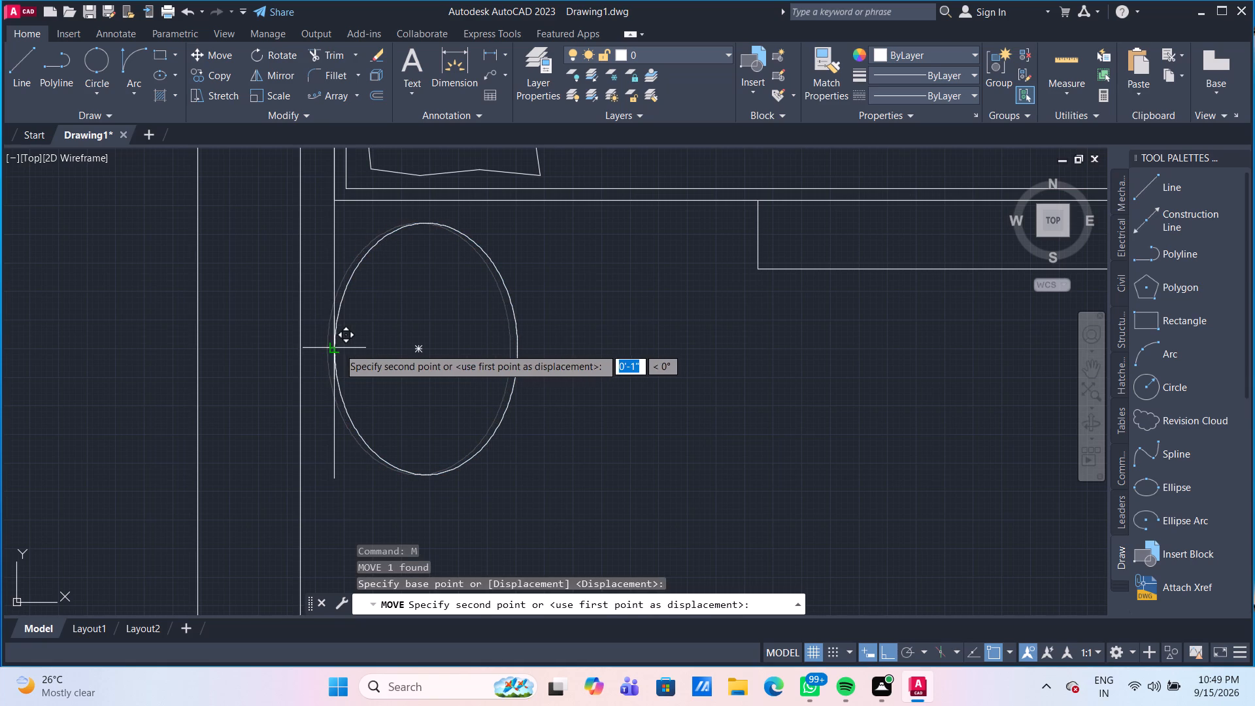
pyautogui.click(339, 348)
pyautogui.press('Escape')
# Delete the vertical guide line running past the lower bedroom's oval side tables.
pyautogui.click(337, 268)
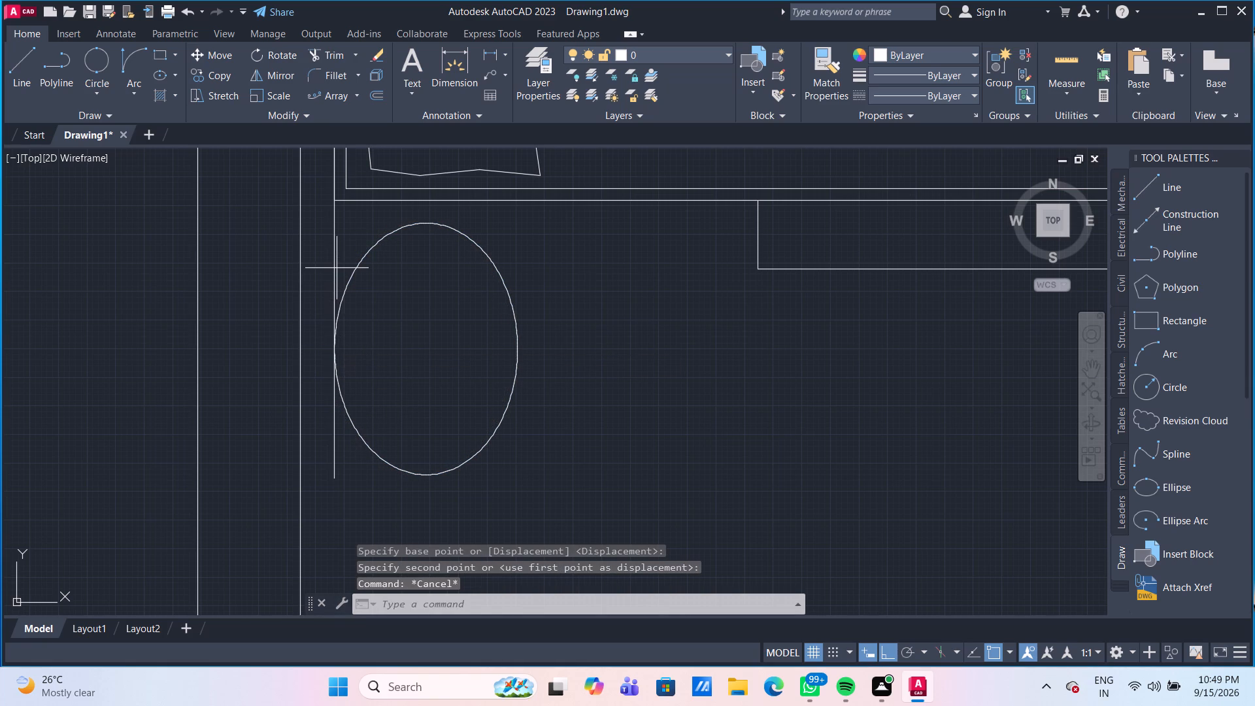
pyautogui.click(333, 261)
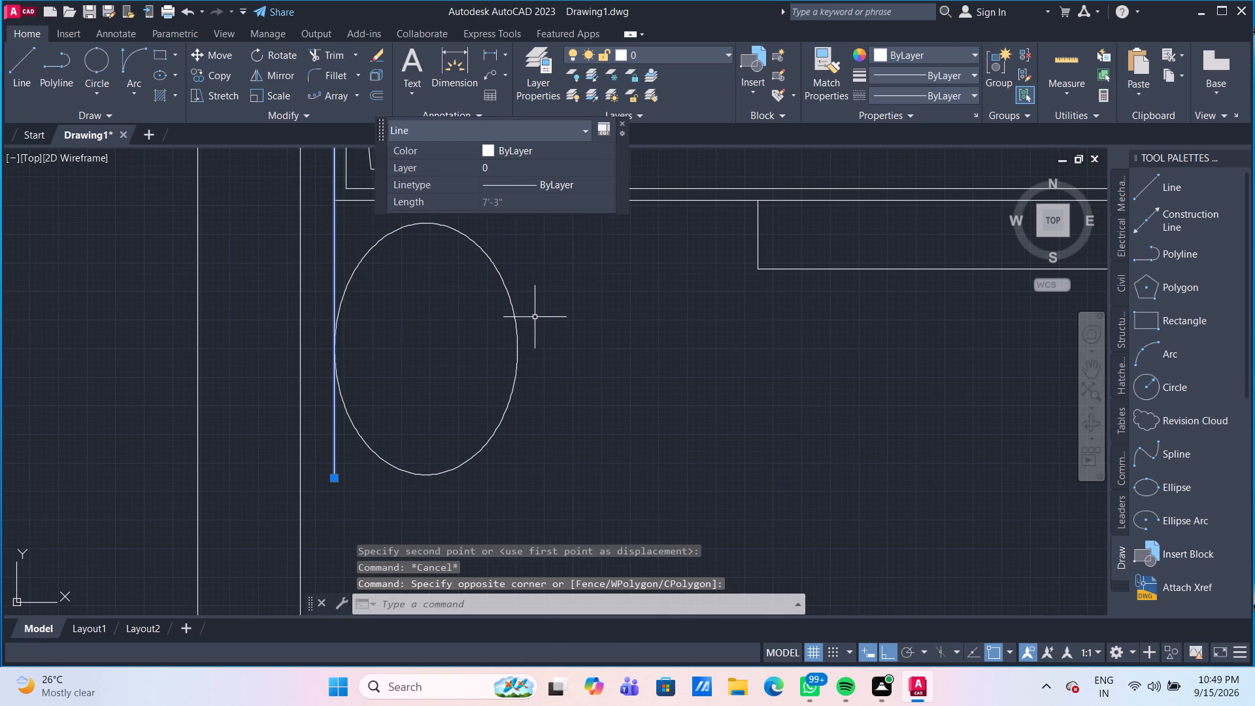
pyautogui.press('Delete')
# Group the lower bedroom's bed, pillows, rug outline and both oval side tables into one set.
pyautogui.scroll(-2, 588, 357)
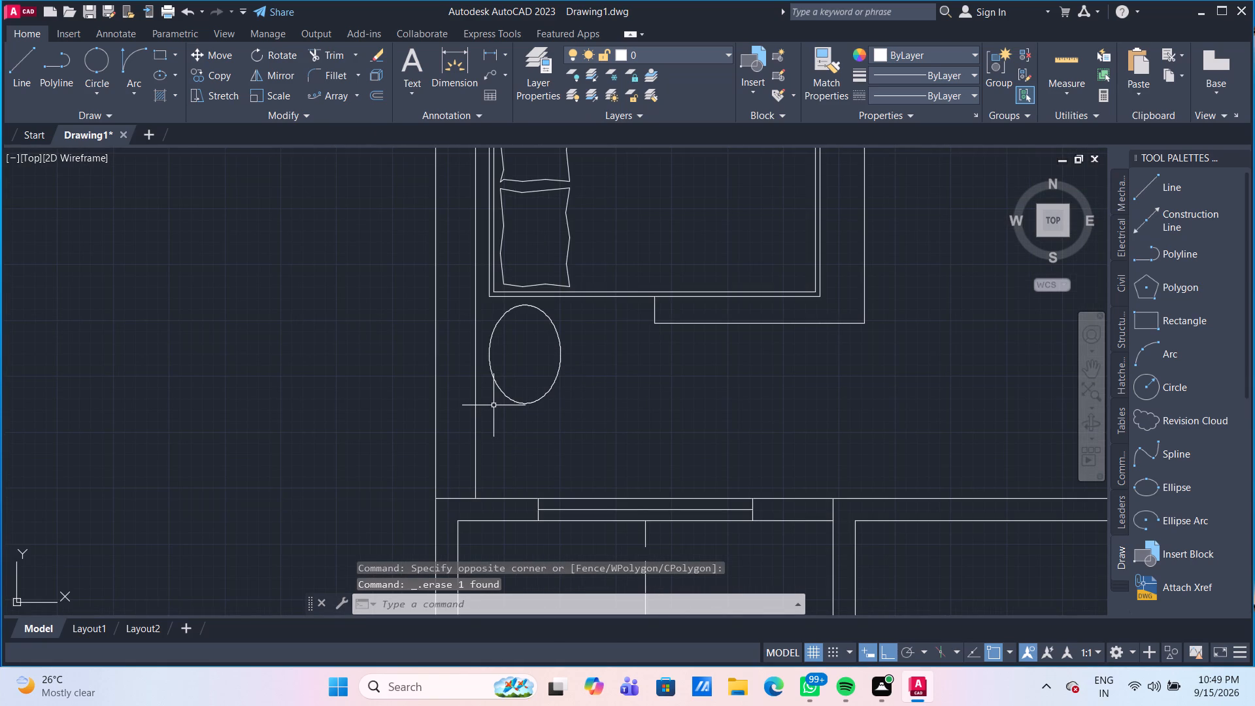
pyautogui.scroll(-2, 598, 392)
pyautogui.middleClick(598, 392)
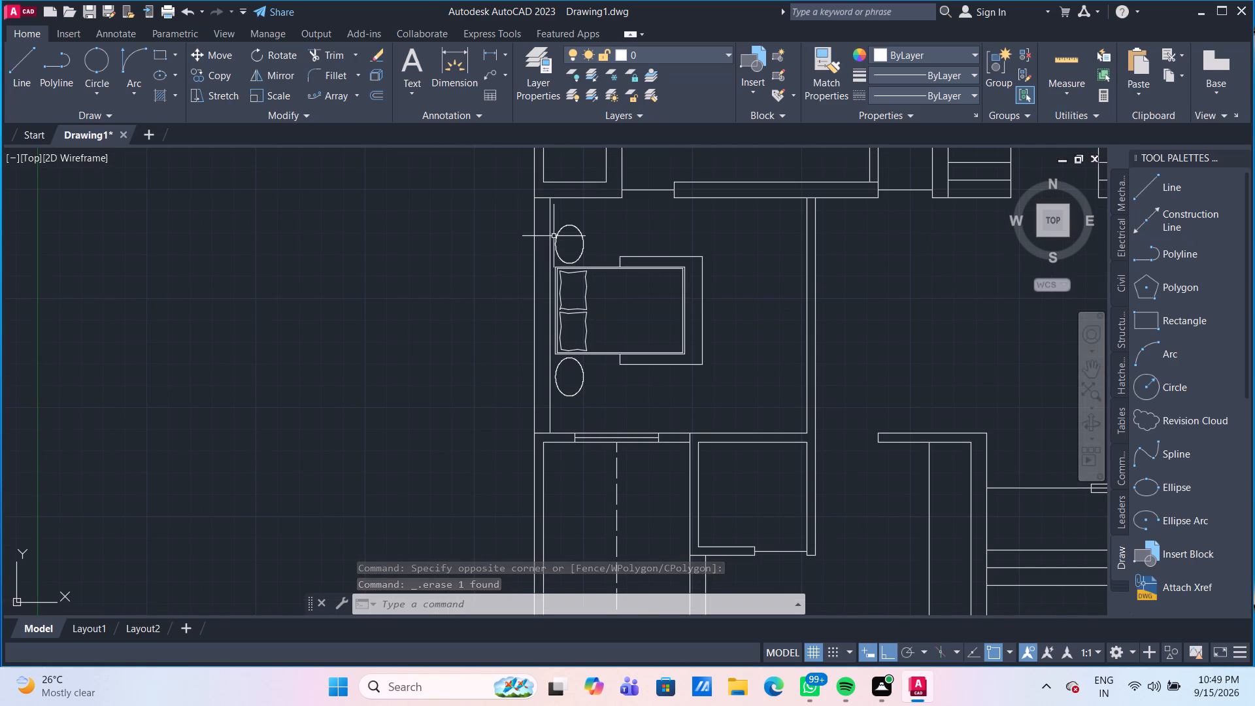
pyautogui.click(553, 227)
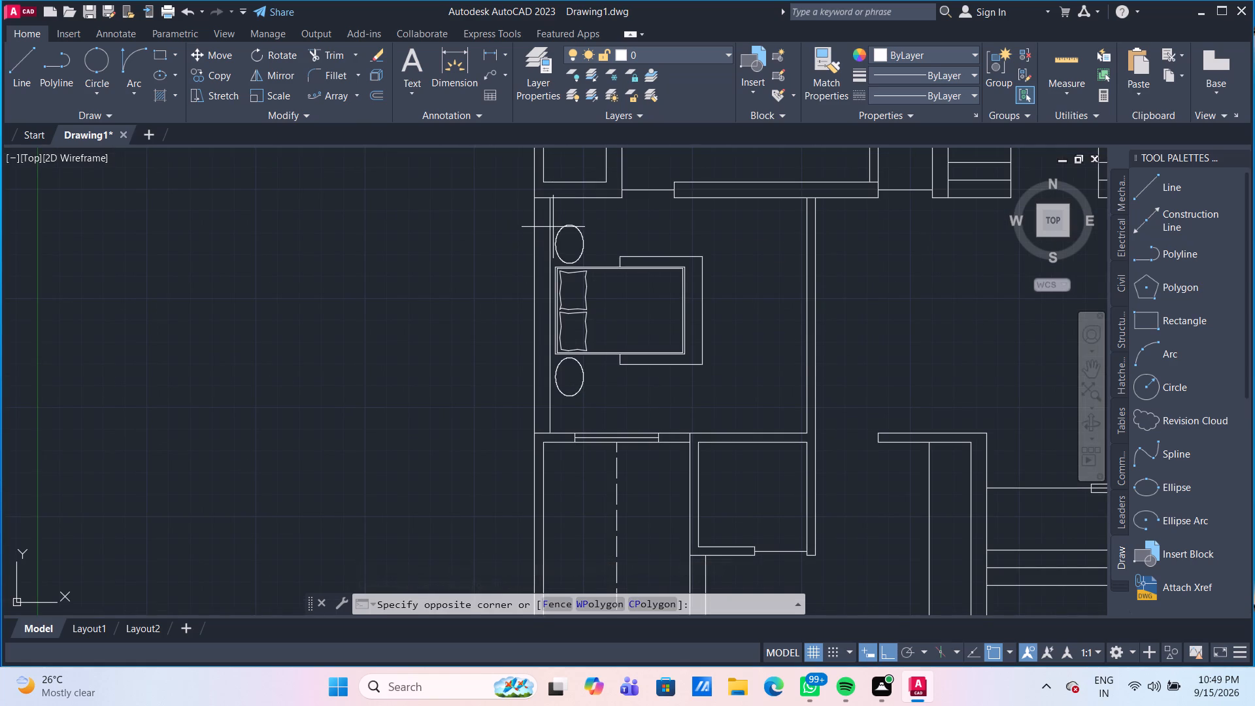
pyautogui.click(743, 404)
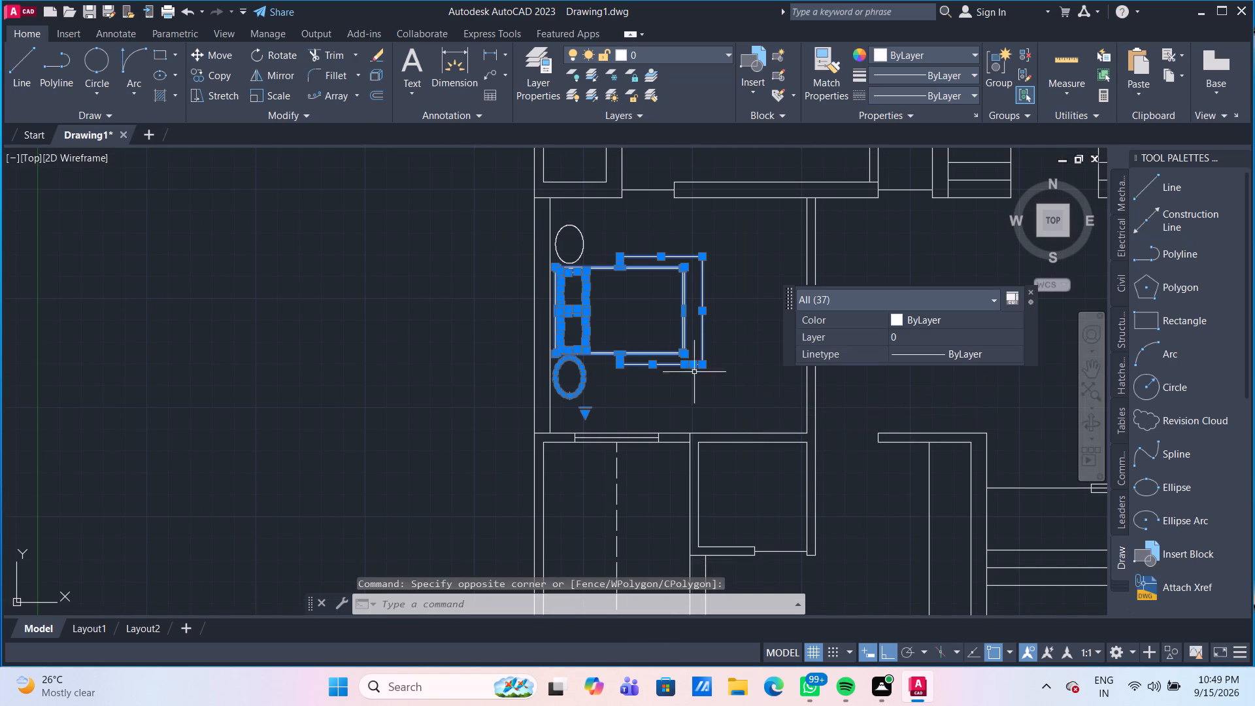
pyautogui.scroll(2, 607, 326)
pyautogui.scroll(-1, 607, 326)
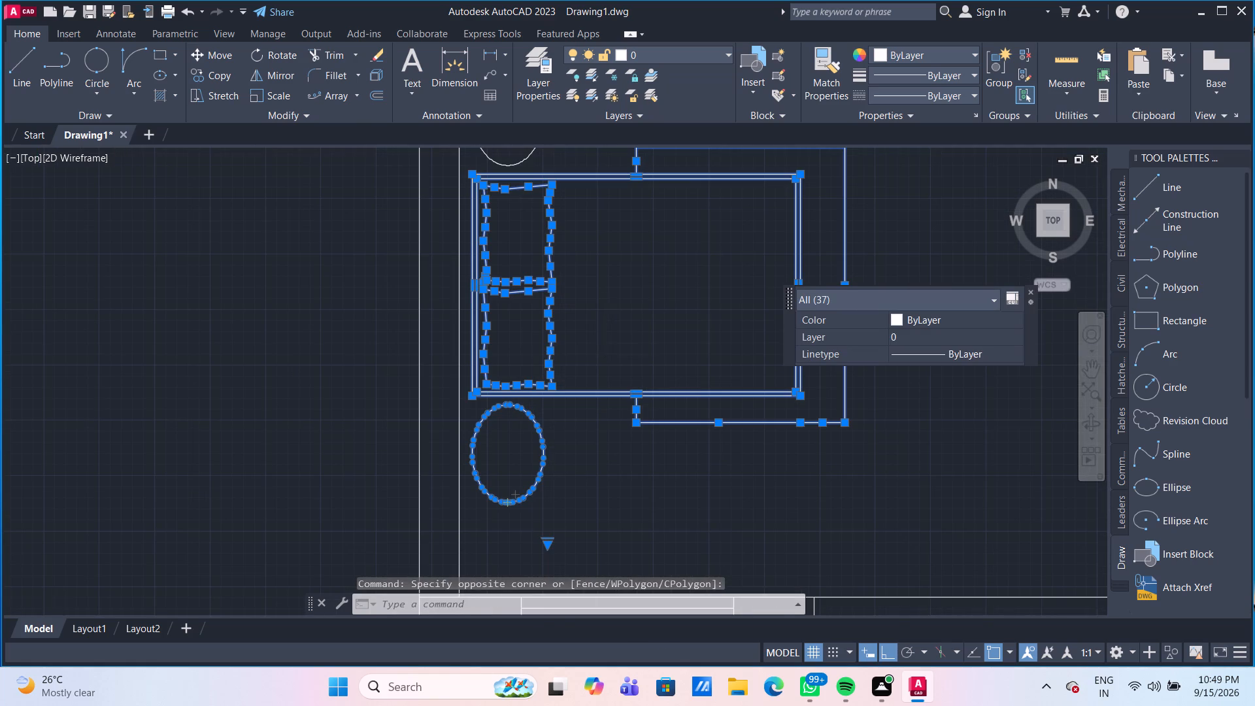
pyautogui.click(568, 192)
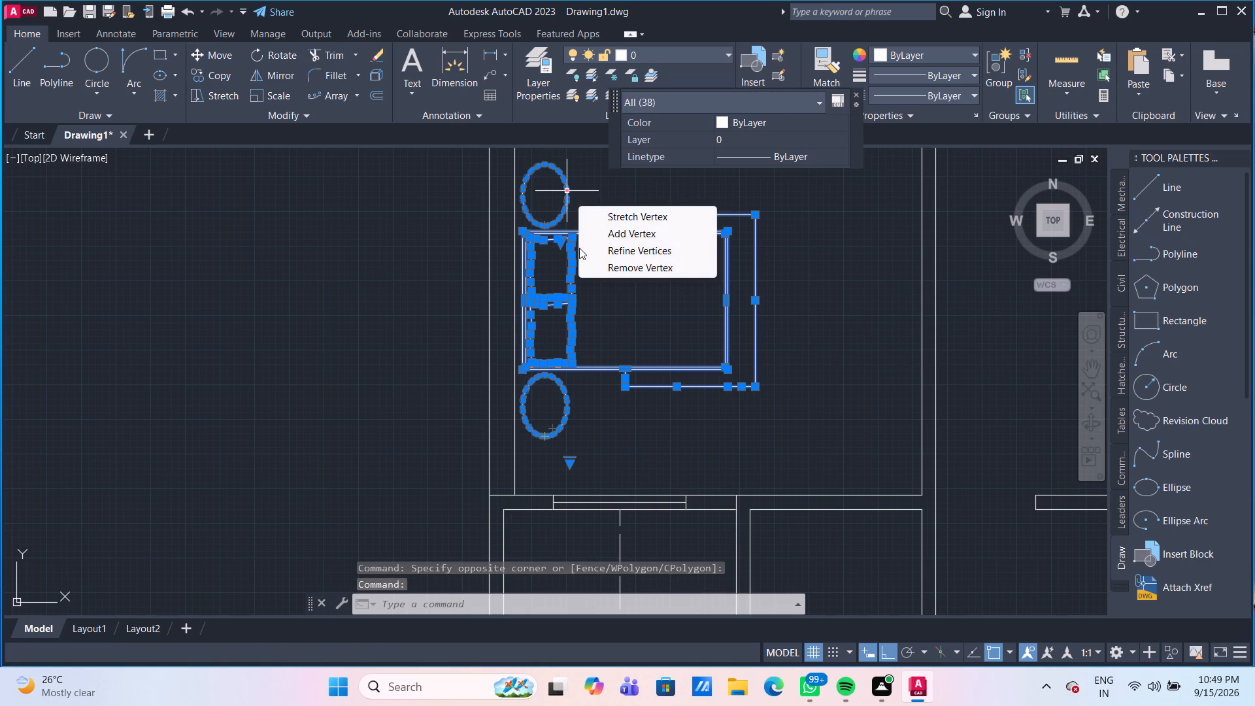
pyautogui.scroll(1, 547, 265)
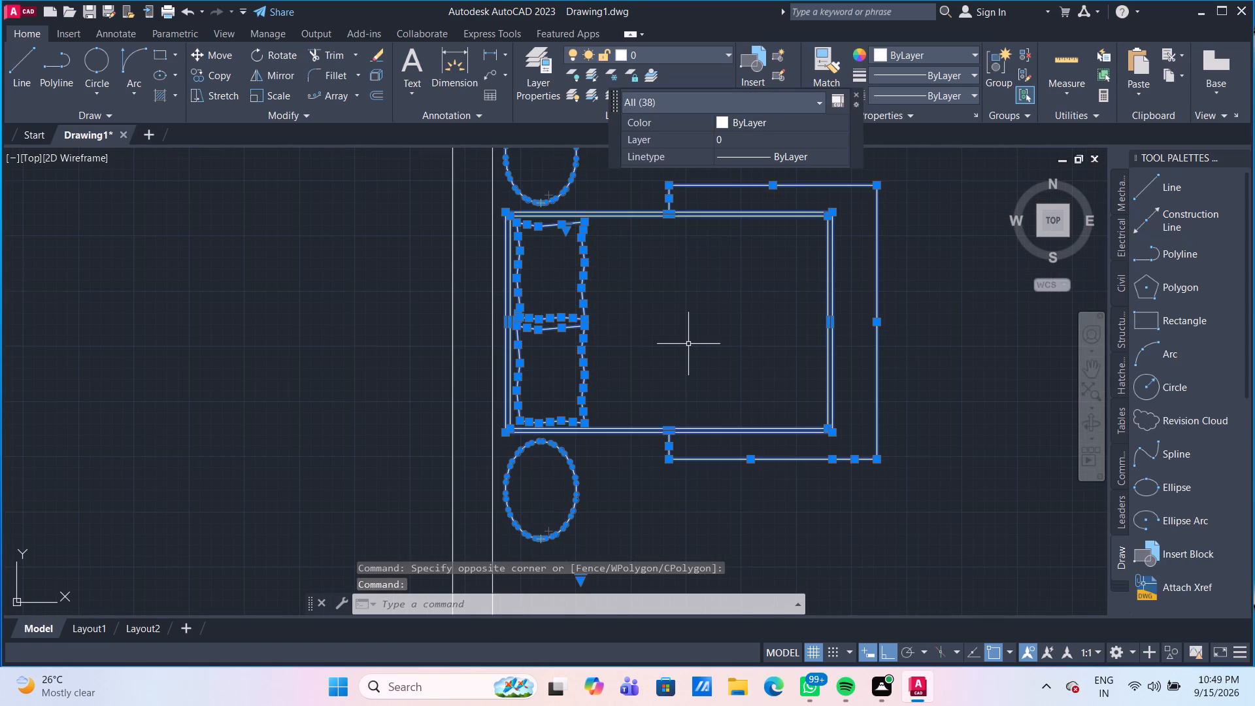
pyautogui.press('g')
pyautogui.press('Return')
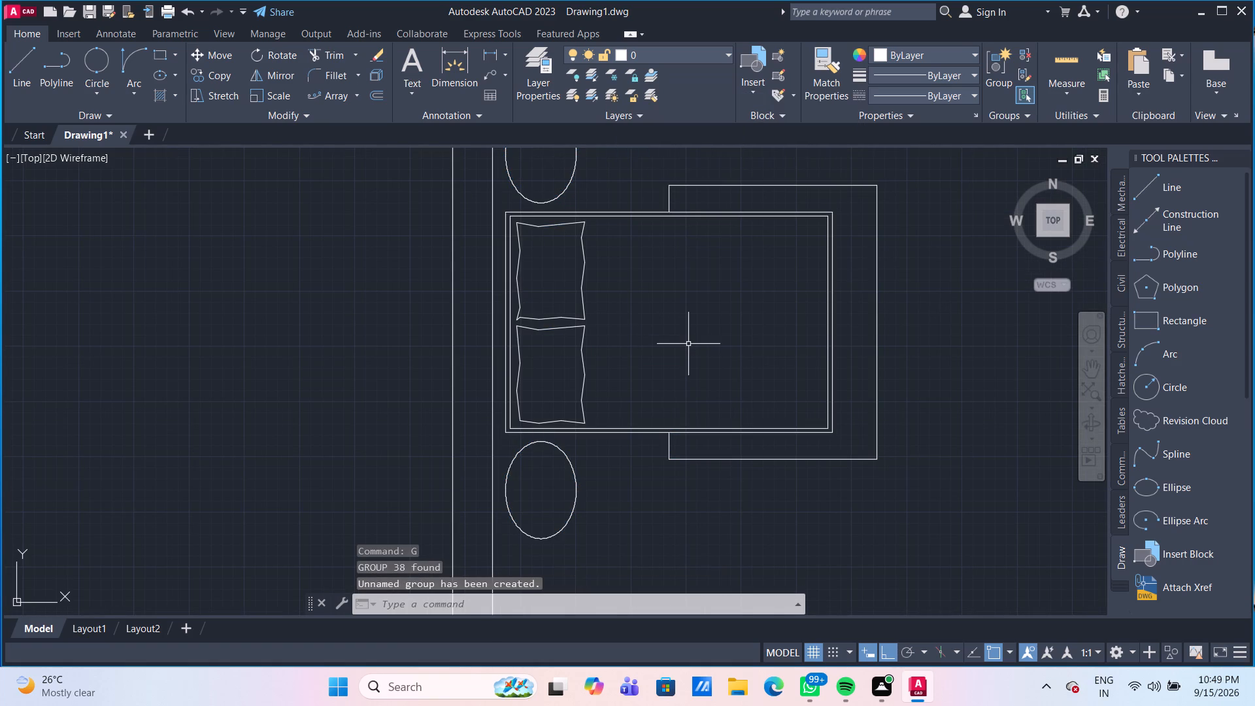
pyautogui.scroll(-3, 694, 348)
pyautogui.scroll(2, 735, 355)
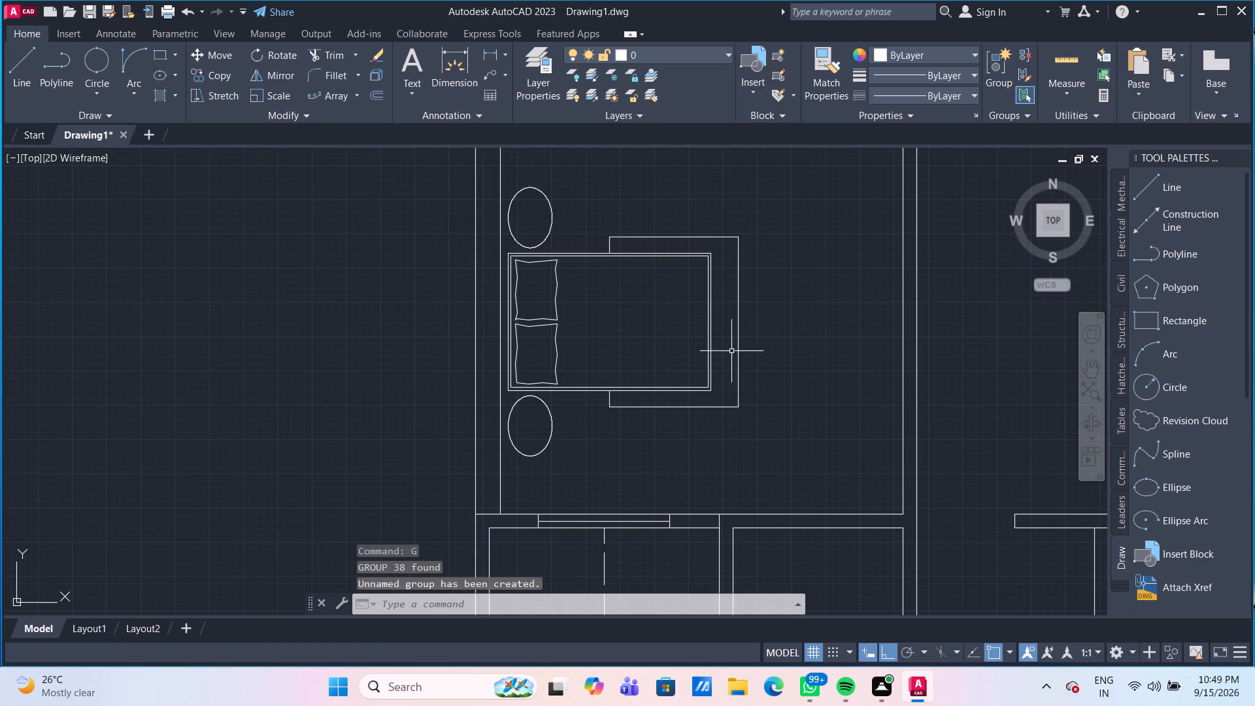
pyautogui.click(727, 336)
pyautogui.click(730, 295)
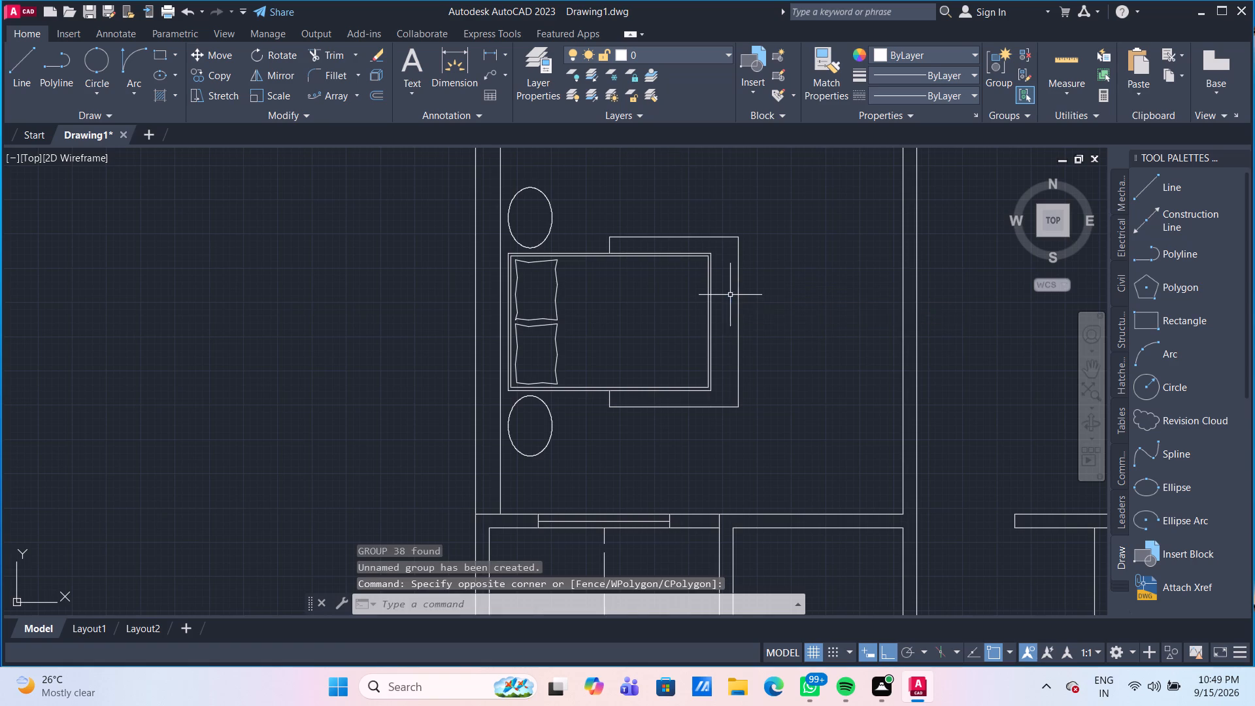
# Draw an 8' by 3' rectangle in the empty space east of the floor plan, level with the living area.
pyautogui.scroll(-4, 903, 314)
pyautogui.moveTo(942, 312); pyautogui.dragTo(575, 363, button='middle')
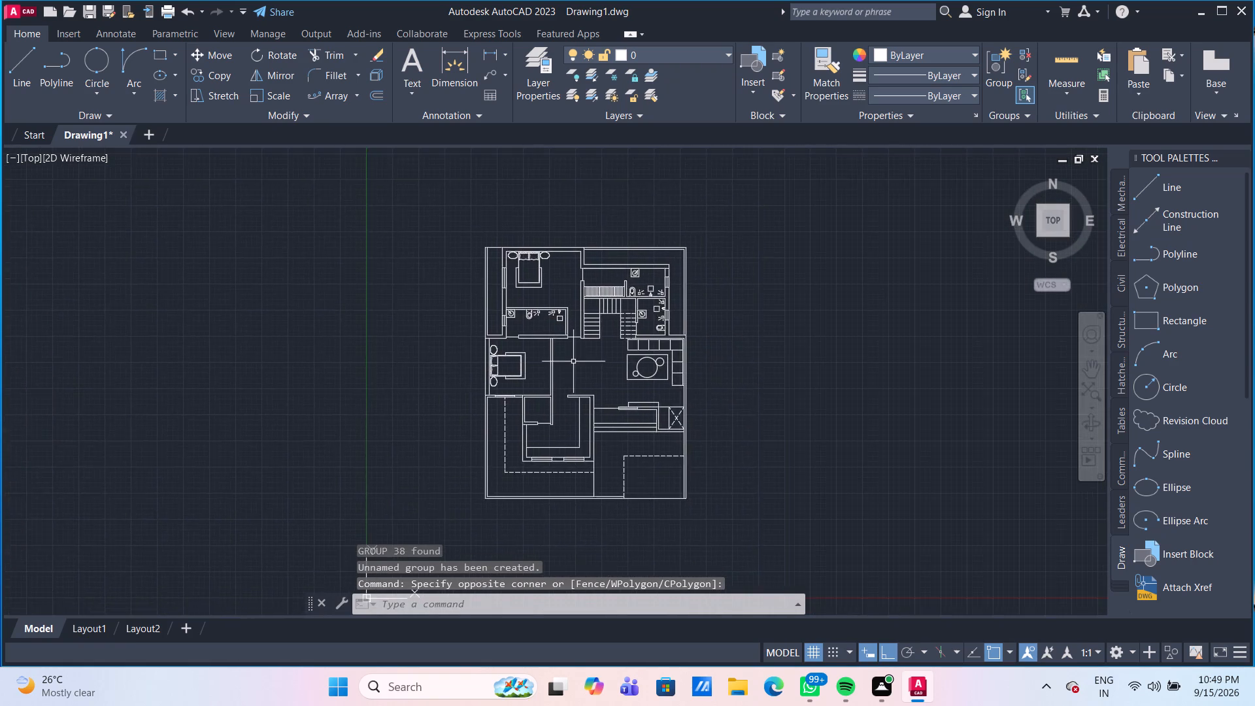
pyautogui.scroll(2, 573, 361)
pyautogui.moveTo(573, 361); pyautogui.dragTo(386, 323, button='middle')
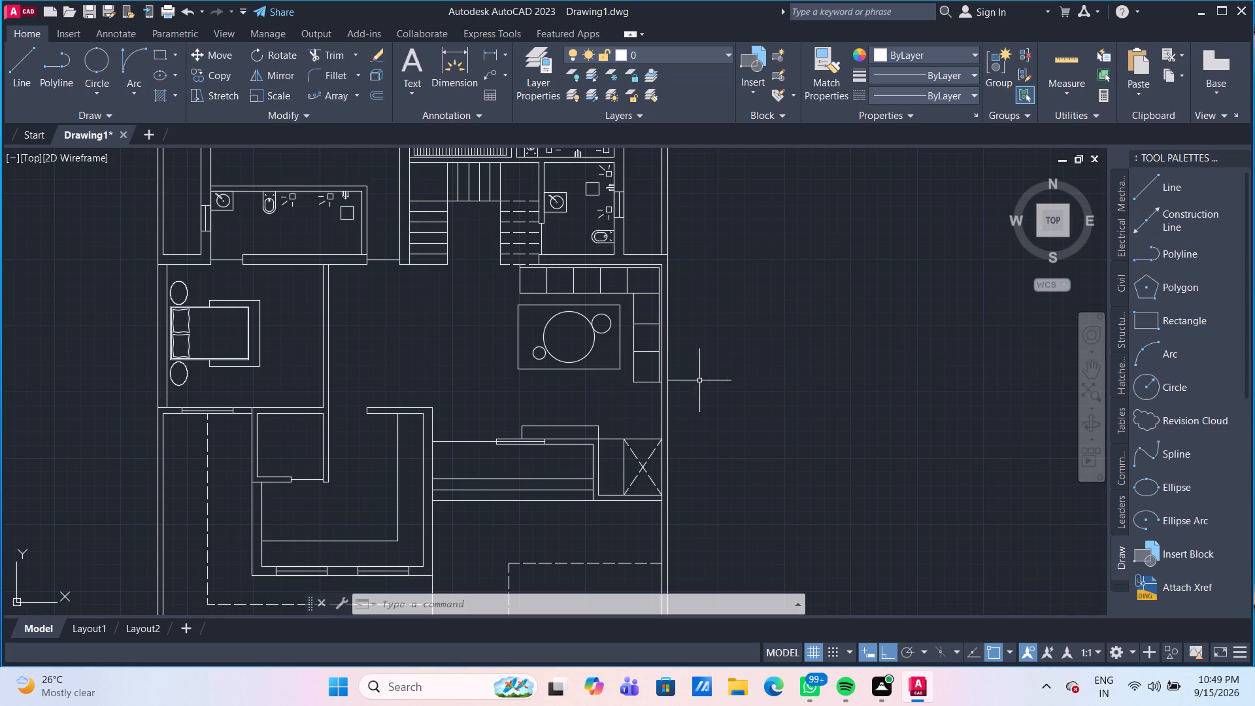
pyautogui.moveTo(758, 402); pyautogui.dragTo(510, 365, button='middle')
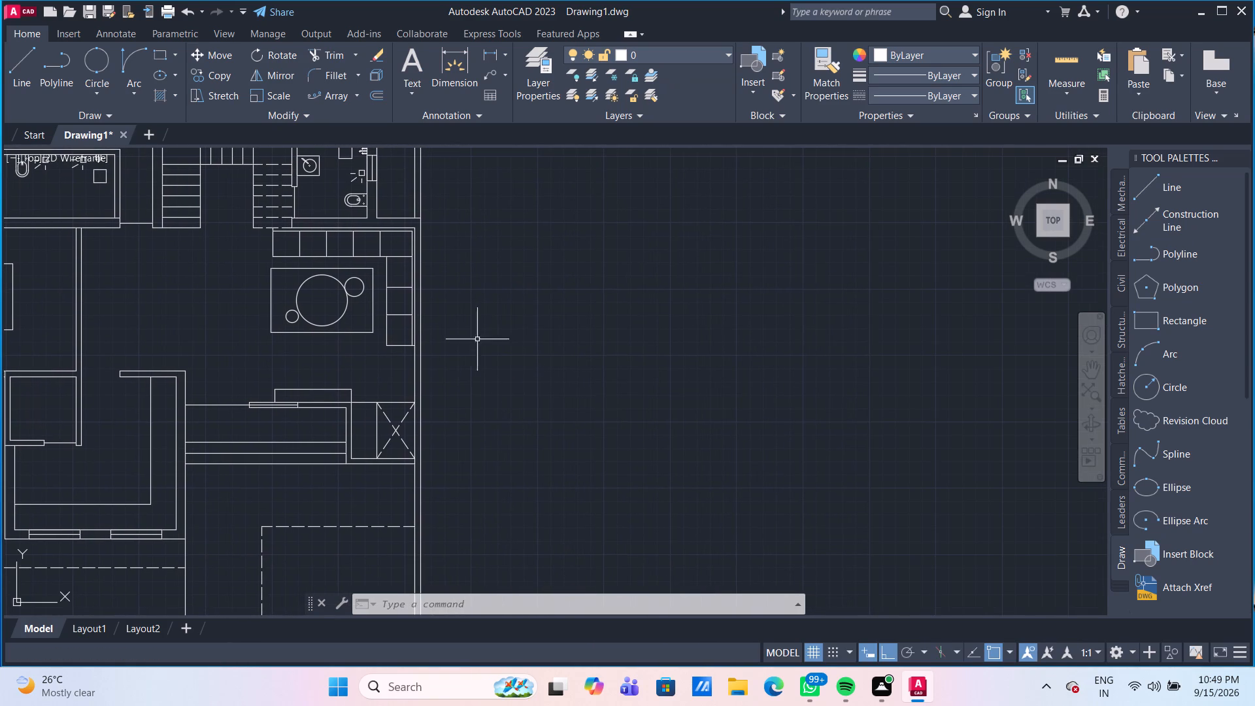
pyautogui.click(161, 59)
pyautogui.click(561, 275)
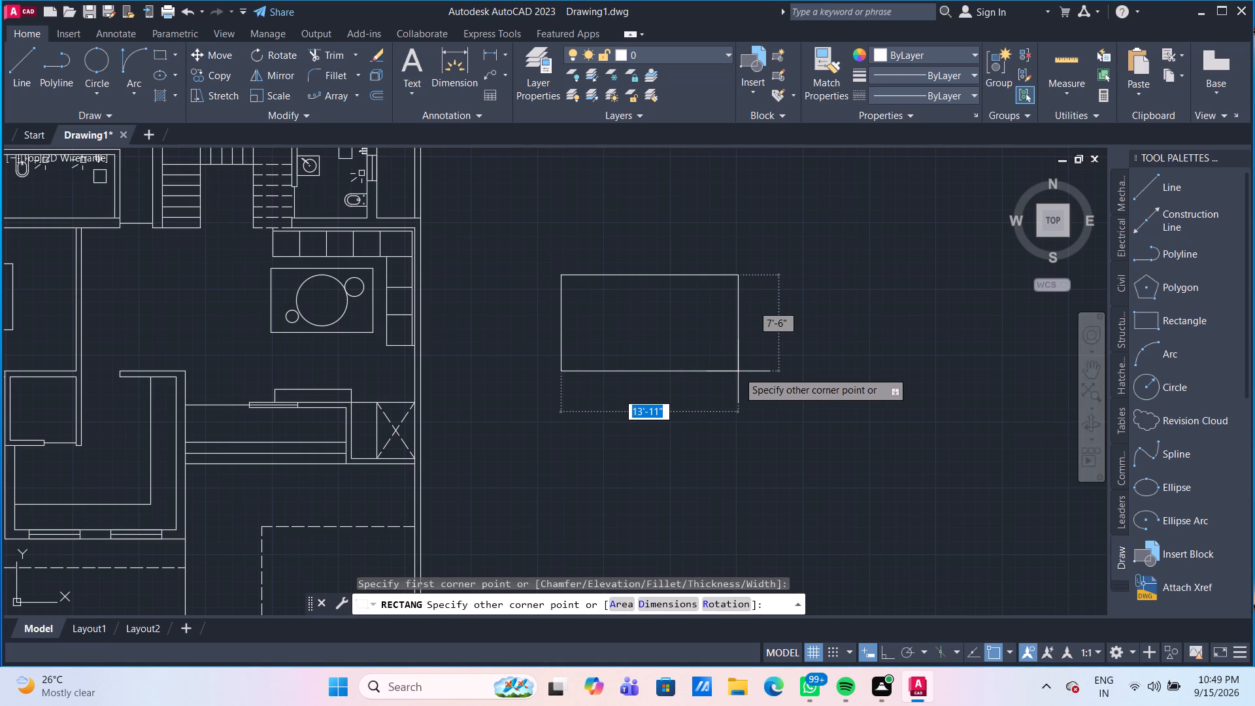
pyautogui.press('8')
pyautogui.press("'")
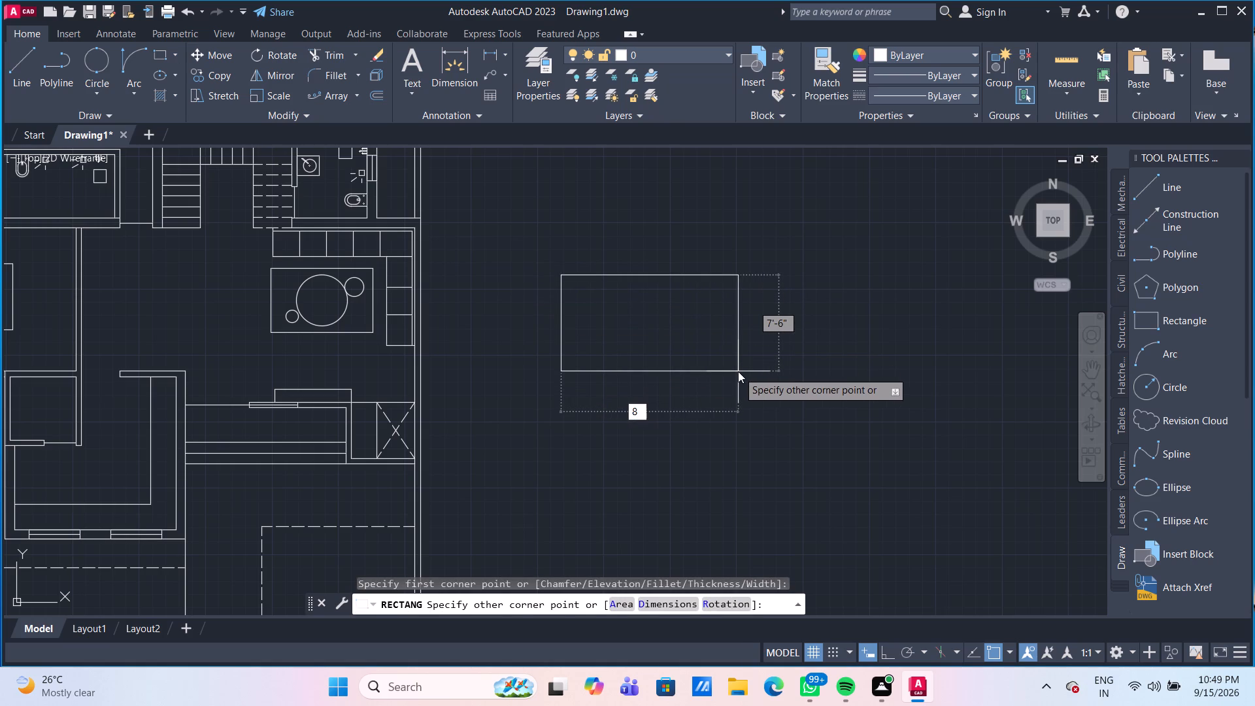
pyautogui.press('Tab')
pyautogui.write("4'")
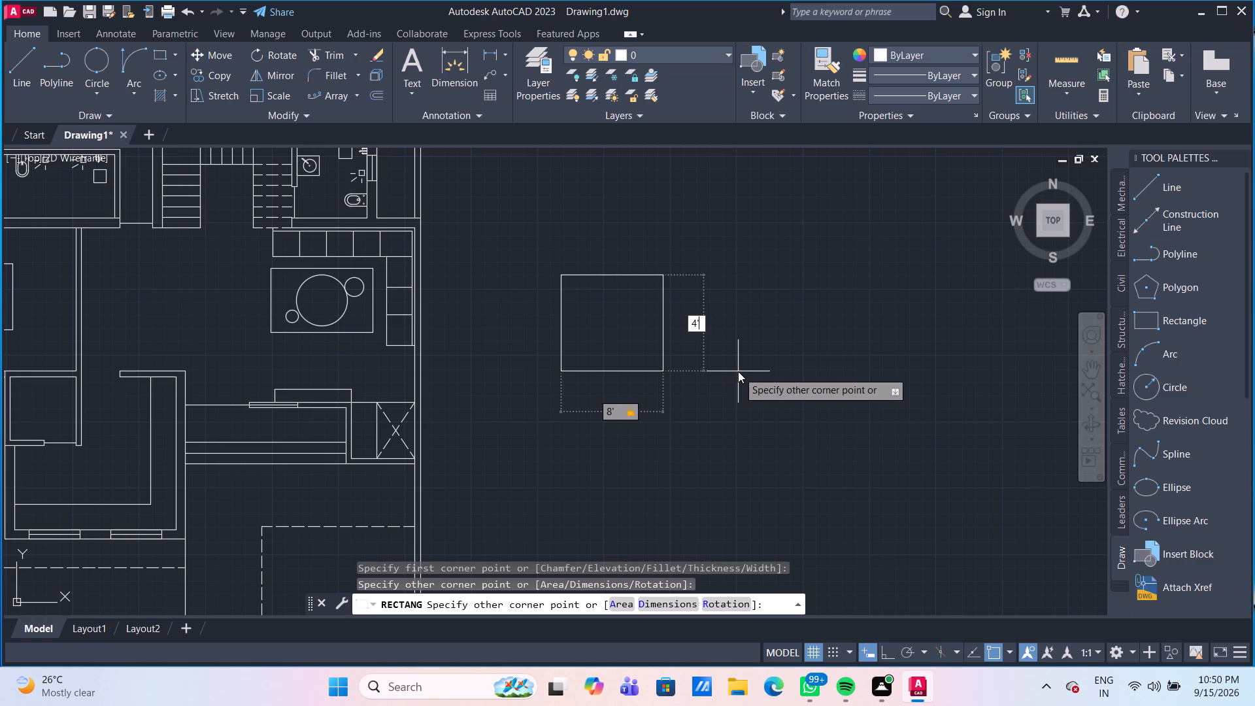
pyautogui.press('BackSpace')
pyautogui.press('BackSpace')
pyautogui.press('3')
pyautogui.press("'")
pyautogui.press('Return')
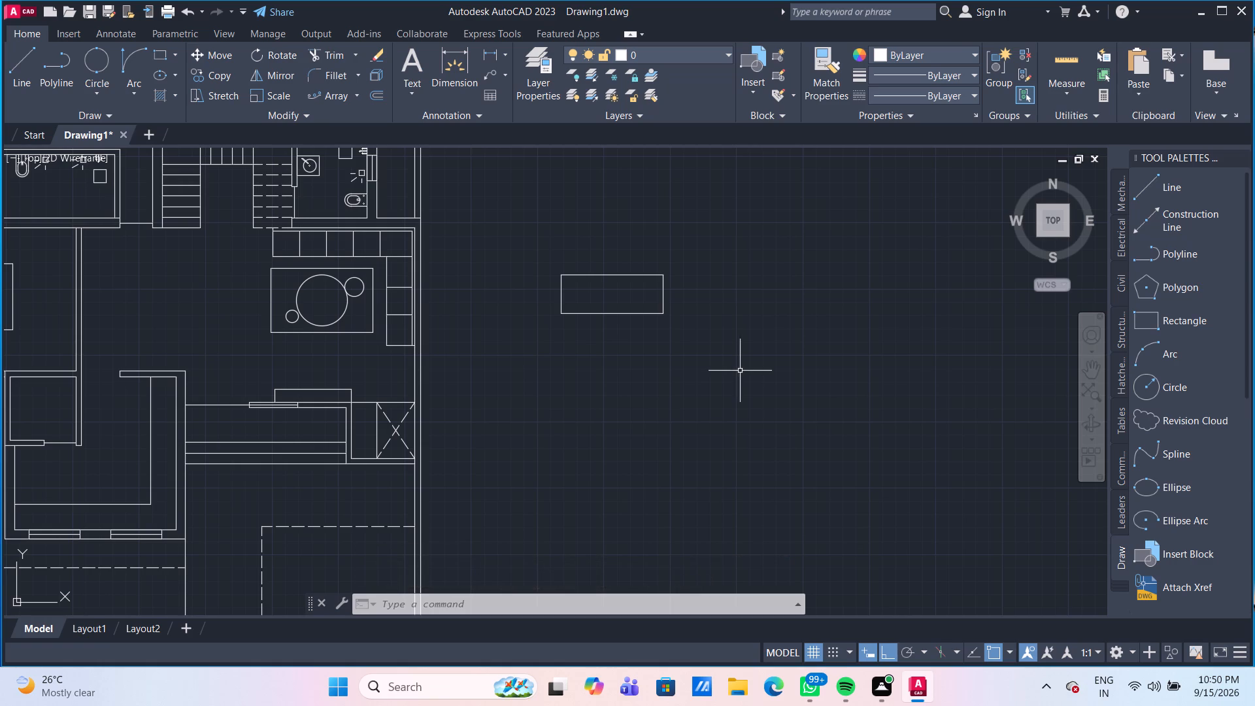
# Draw a vertical line about 2' long downward from the midpoint of the new rectangle's lower edge.
pyautogui.scroll(2, 677, 346)
pyautogui.moveTo(595, 304); pyautogui.dragTo(601, 381, button='middle')
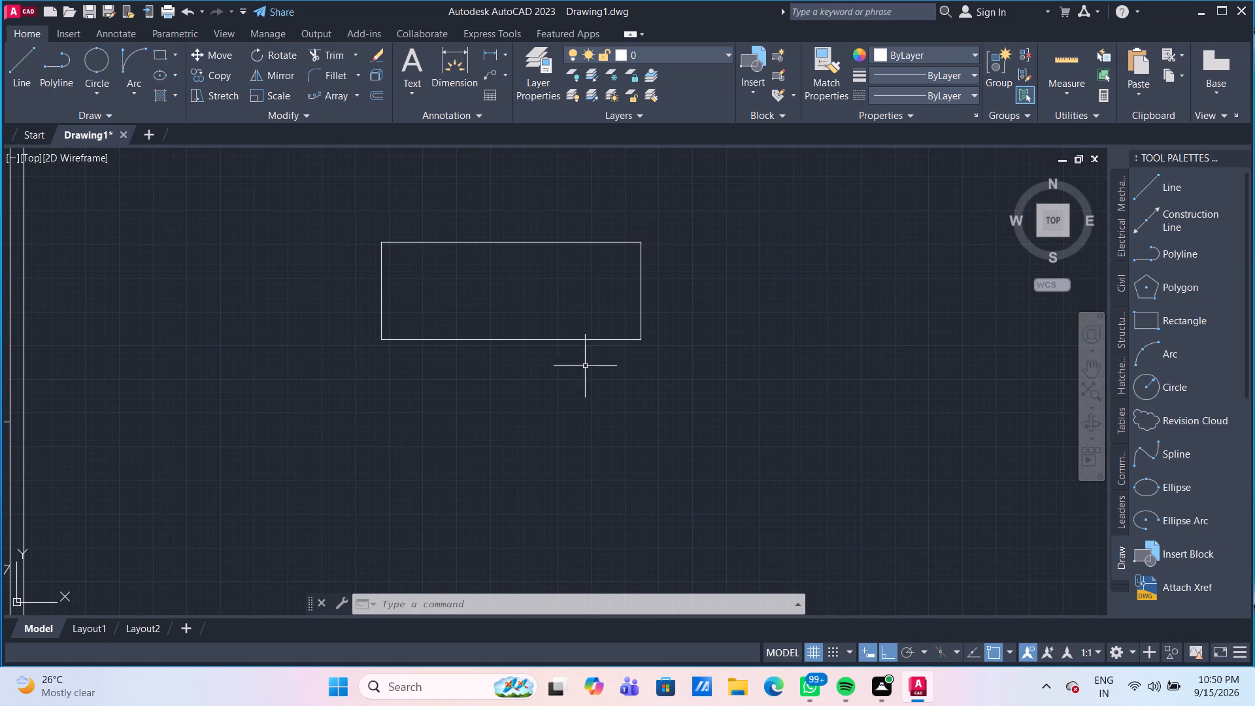
pyautogui.scroll(1, 578, 321)
pyautogui.moveTo(578, 321); pyautogui.dragTo(593, 331, button='middle')
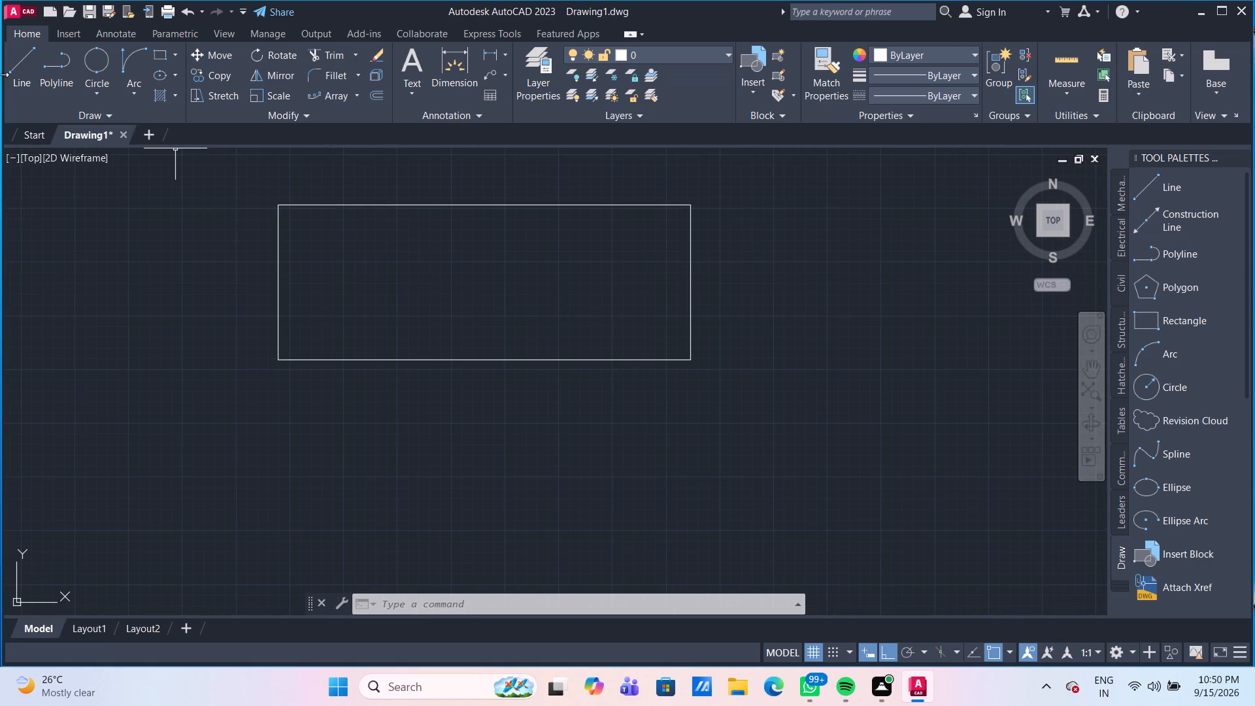
pyautogui.click(17, 71)
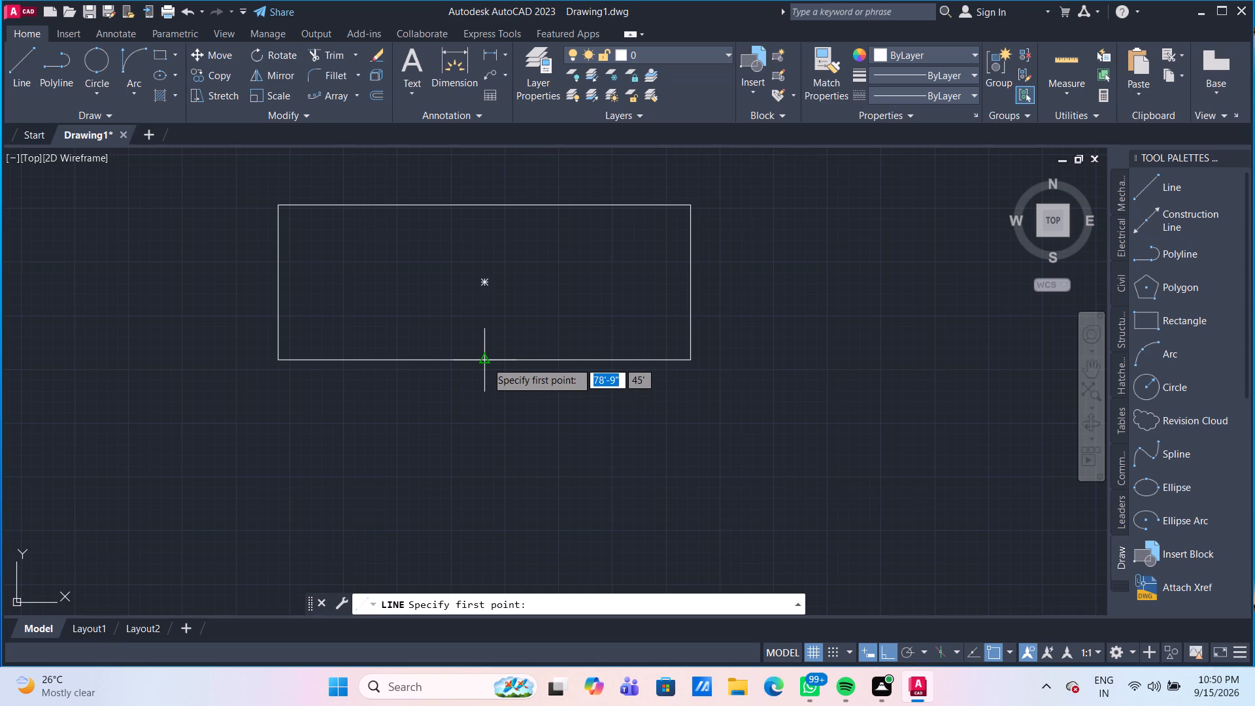
pyautogui.click(486, 361)
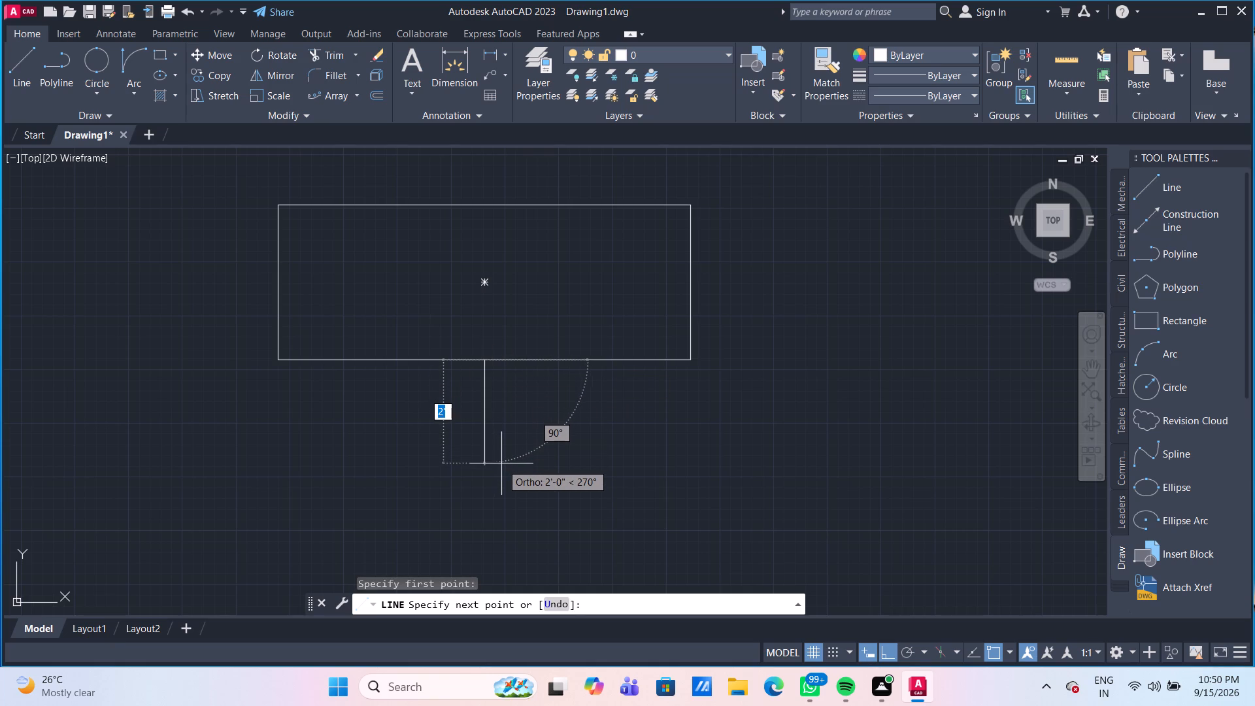
pyautogui.click(501, 463)
pyautogui.press('Return')
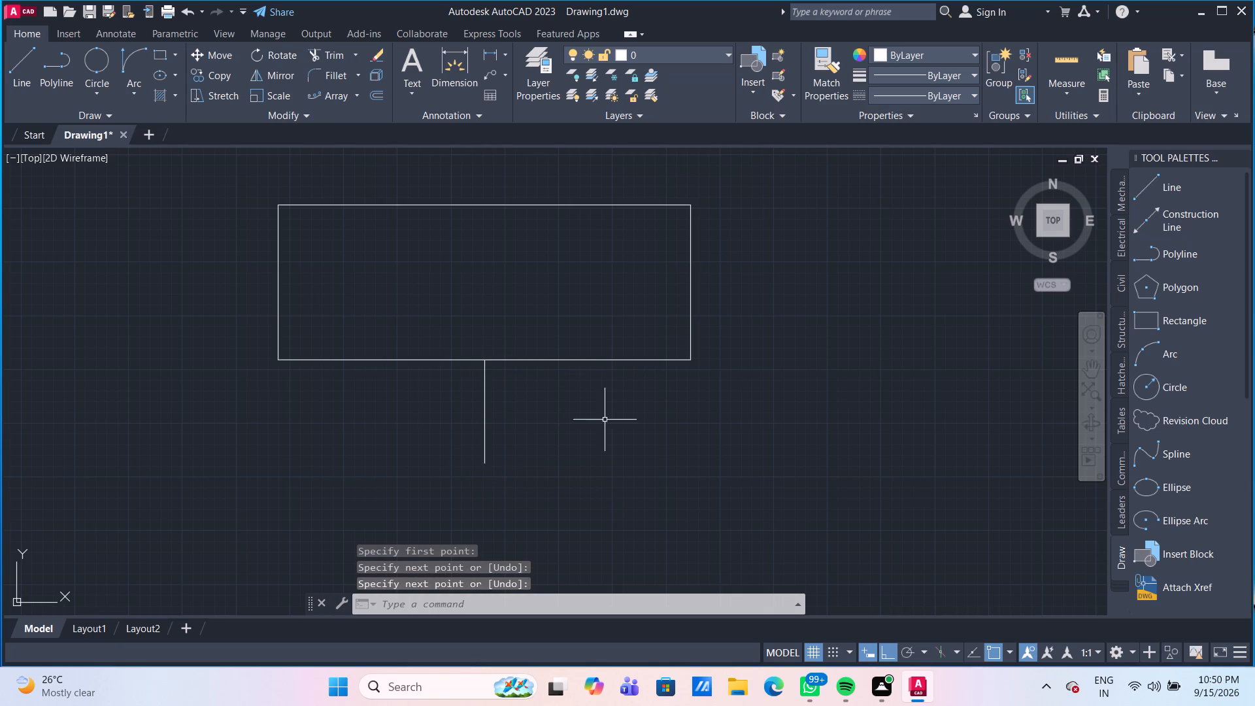
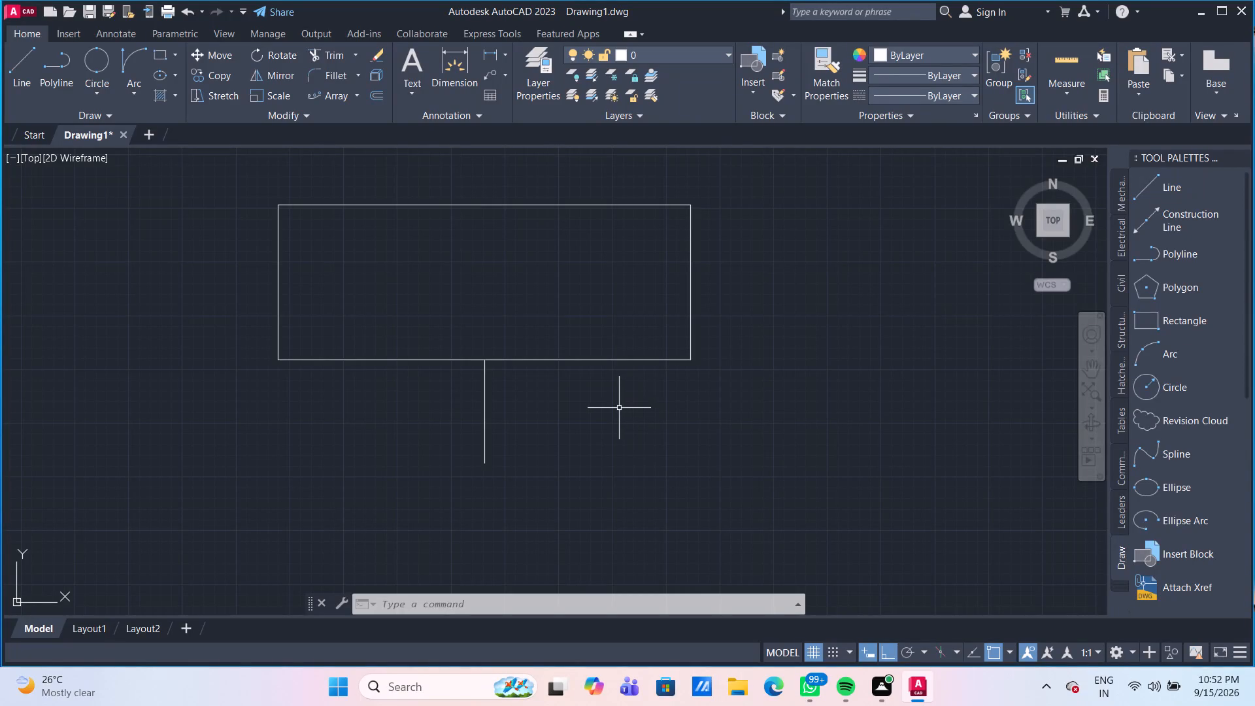
# Measure the new rectangle's lower edge and the vertical line below it.
pyautogui.moveTo(604, 395); pyautogui.dragTo(603, 421, button='middle')
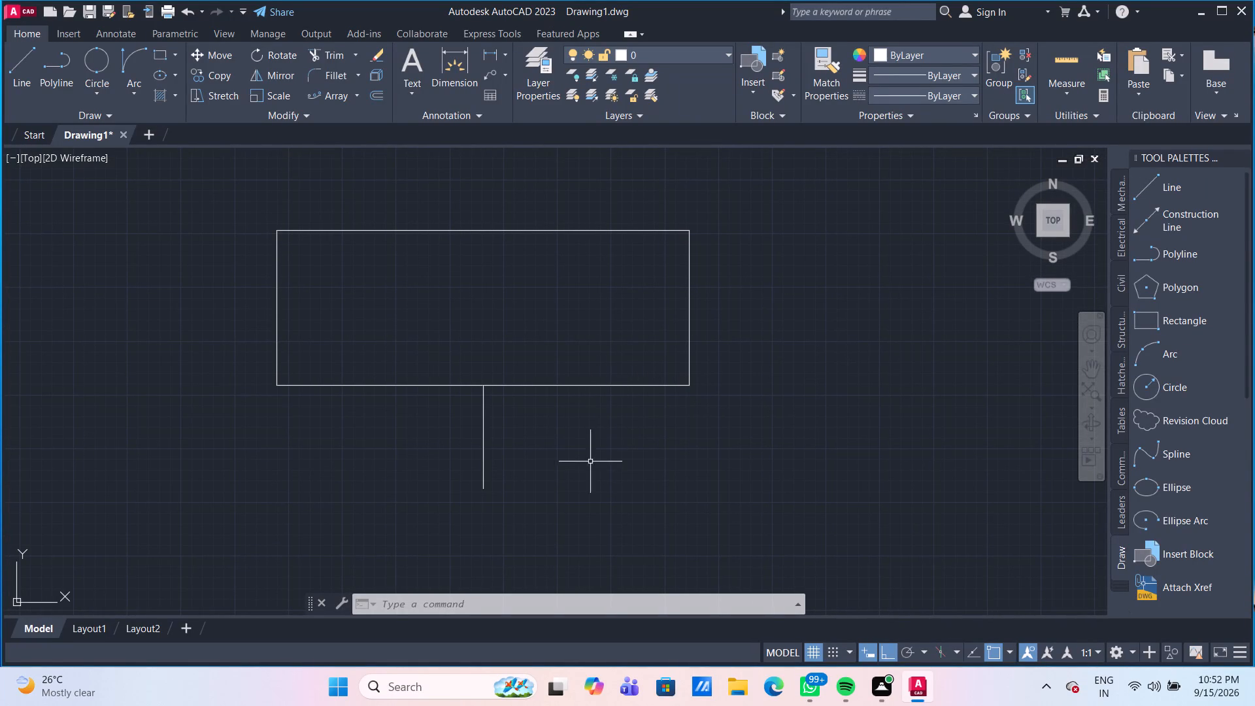
pyautogui.click(1066, 68)
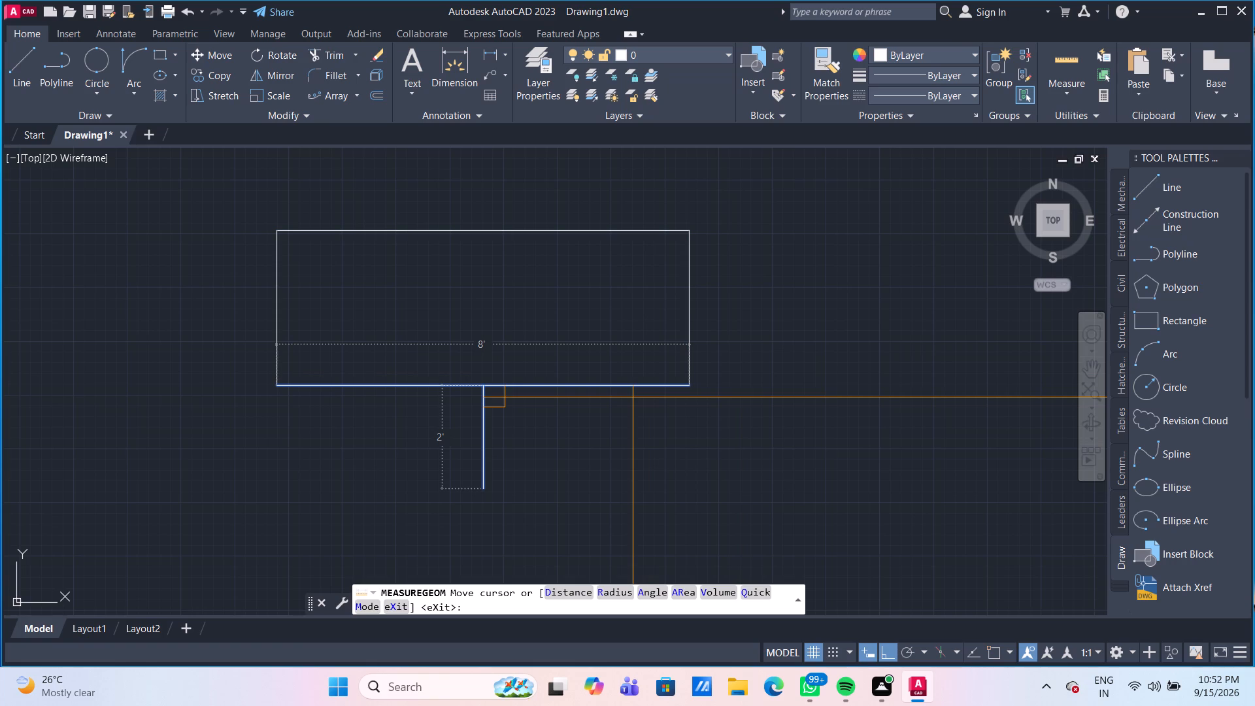
pyautogui.press('Escape')
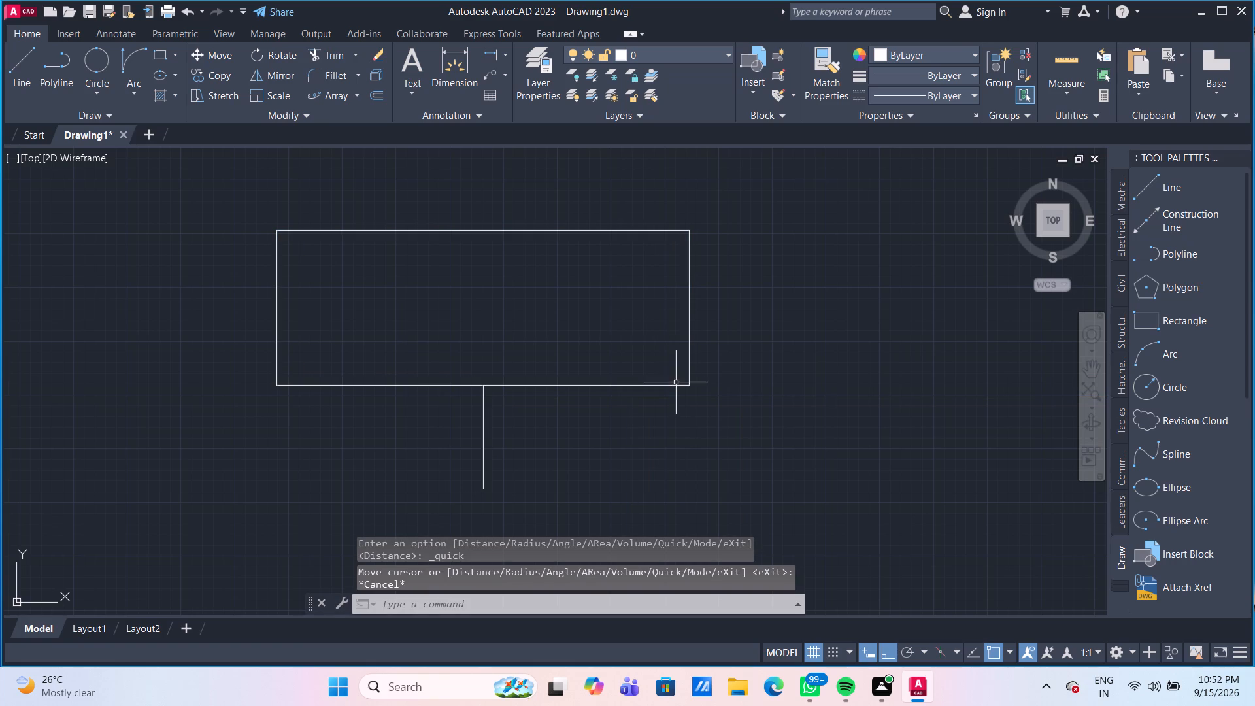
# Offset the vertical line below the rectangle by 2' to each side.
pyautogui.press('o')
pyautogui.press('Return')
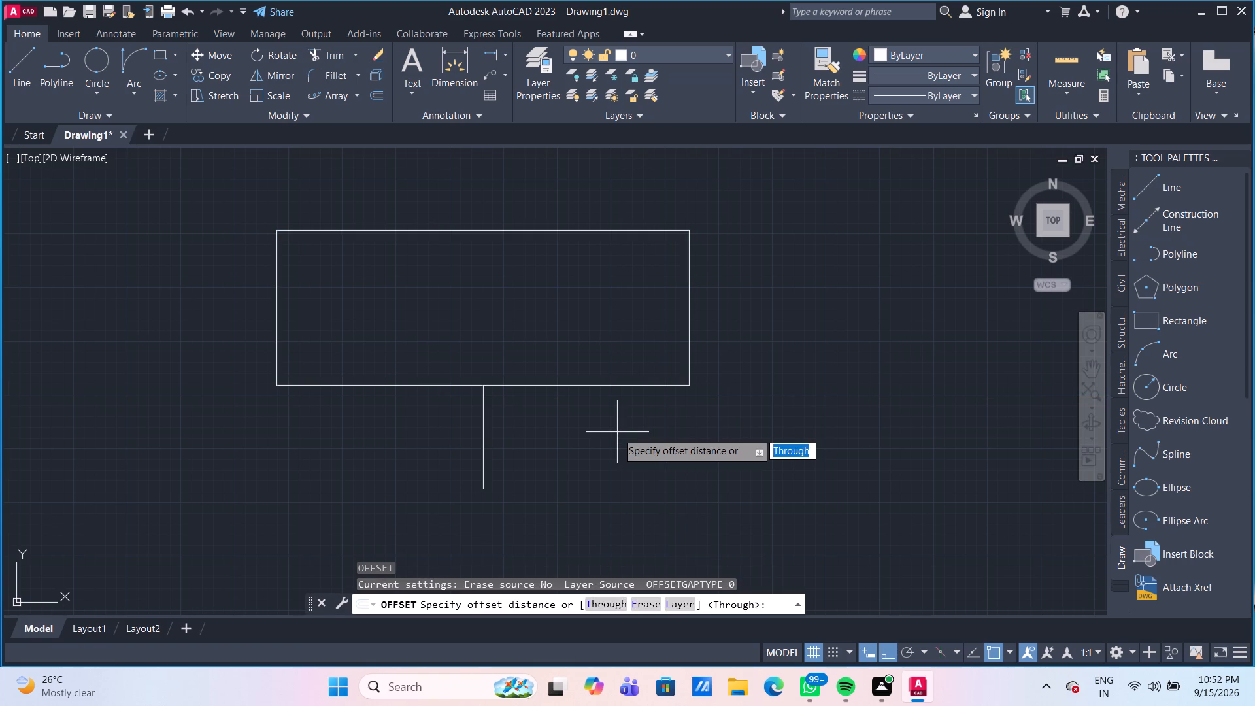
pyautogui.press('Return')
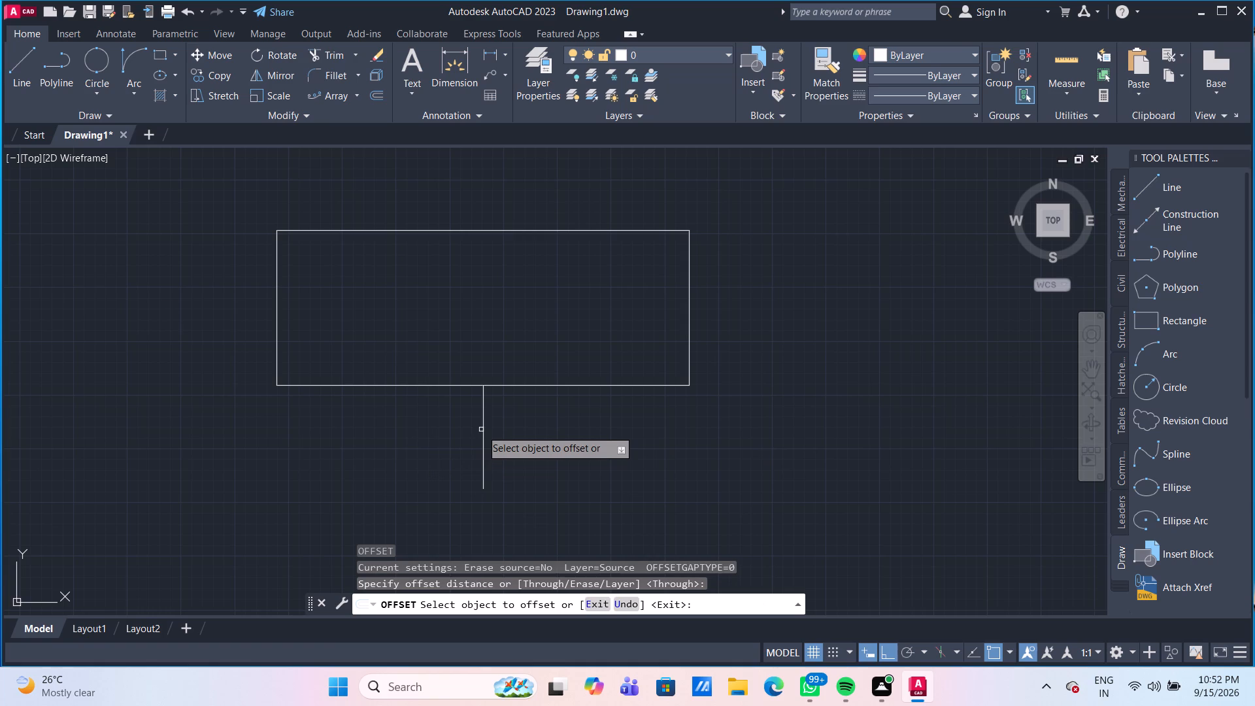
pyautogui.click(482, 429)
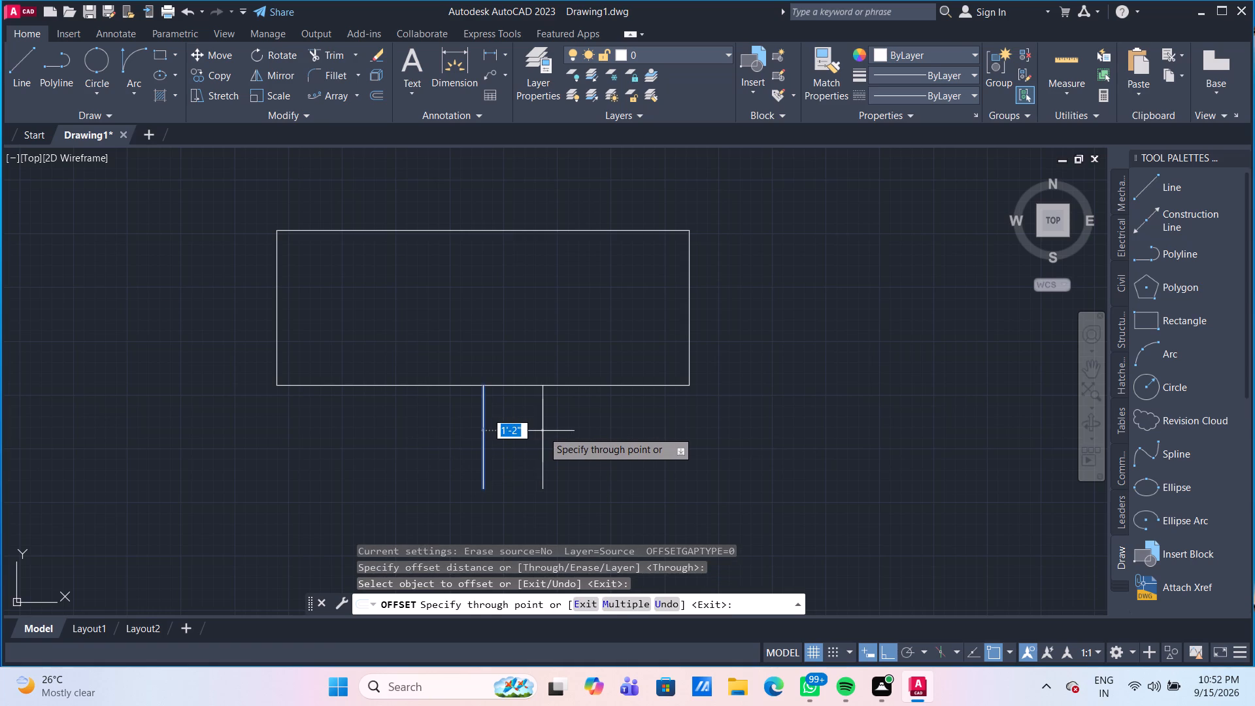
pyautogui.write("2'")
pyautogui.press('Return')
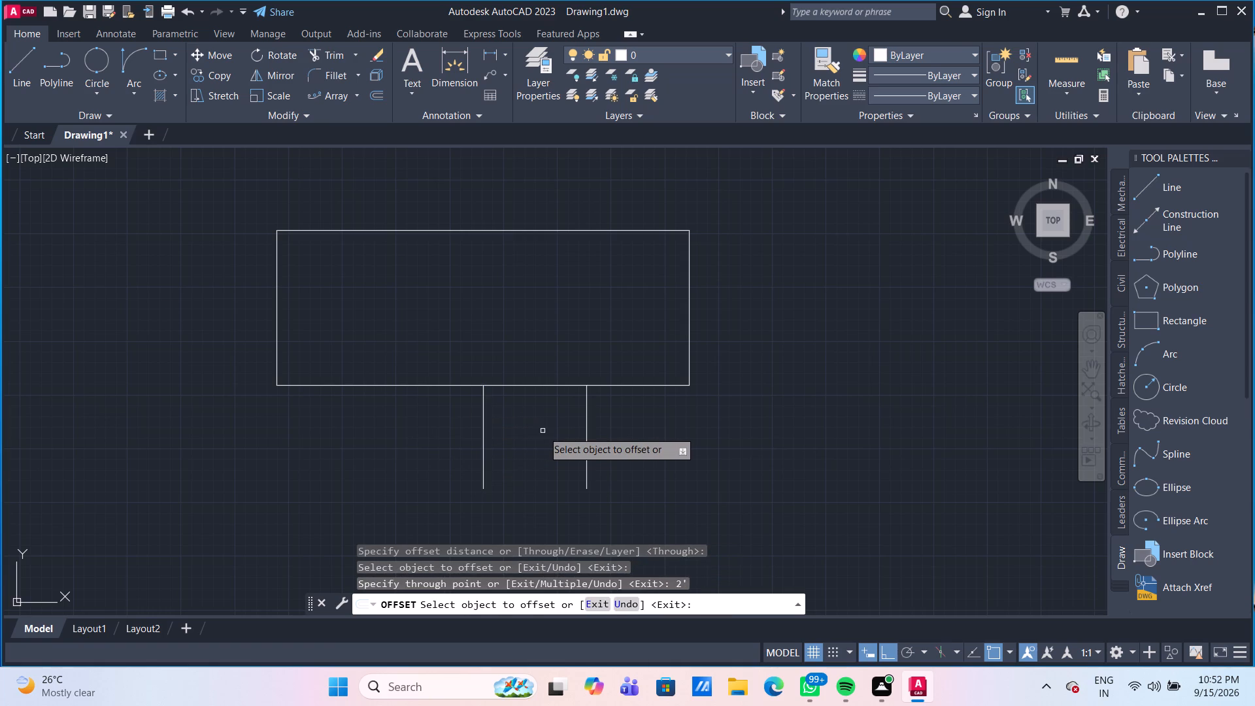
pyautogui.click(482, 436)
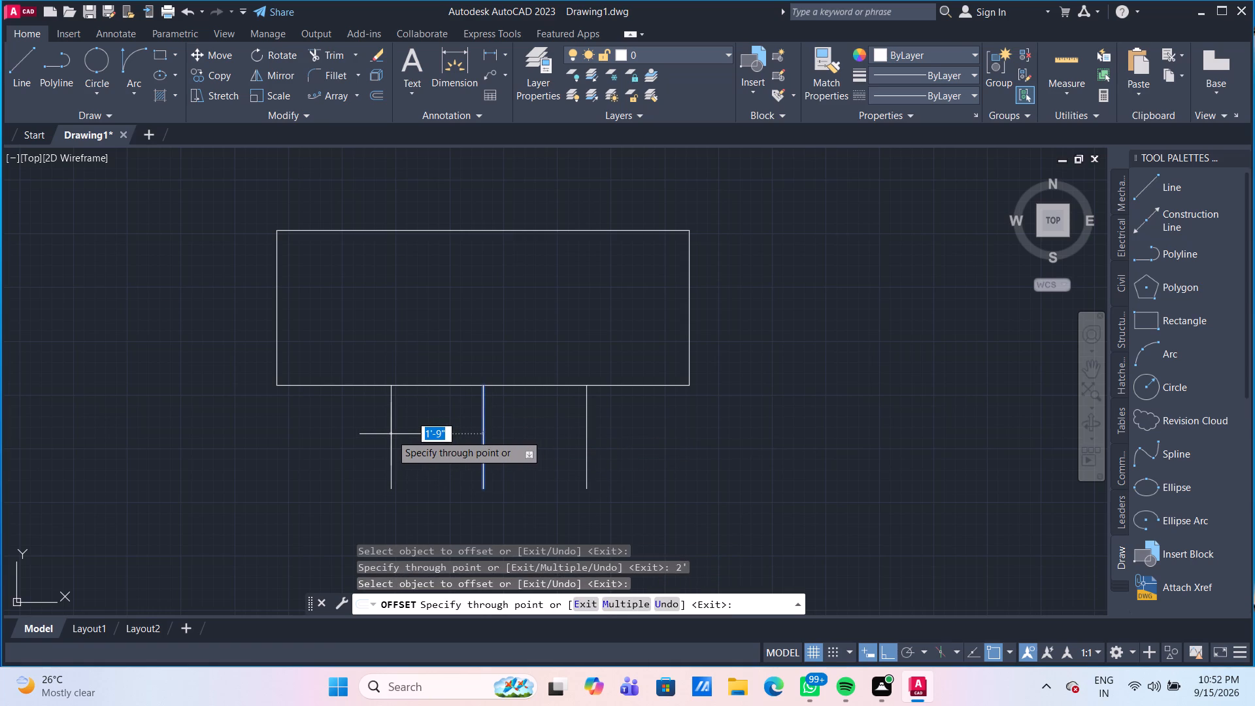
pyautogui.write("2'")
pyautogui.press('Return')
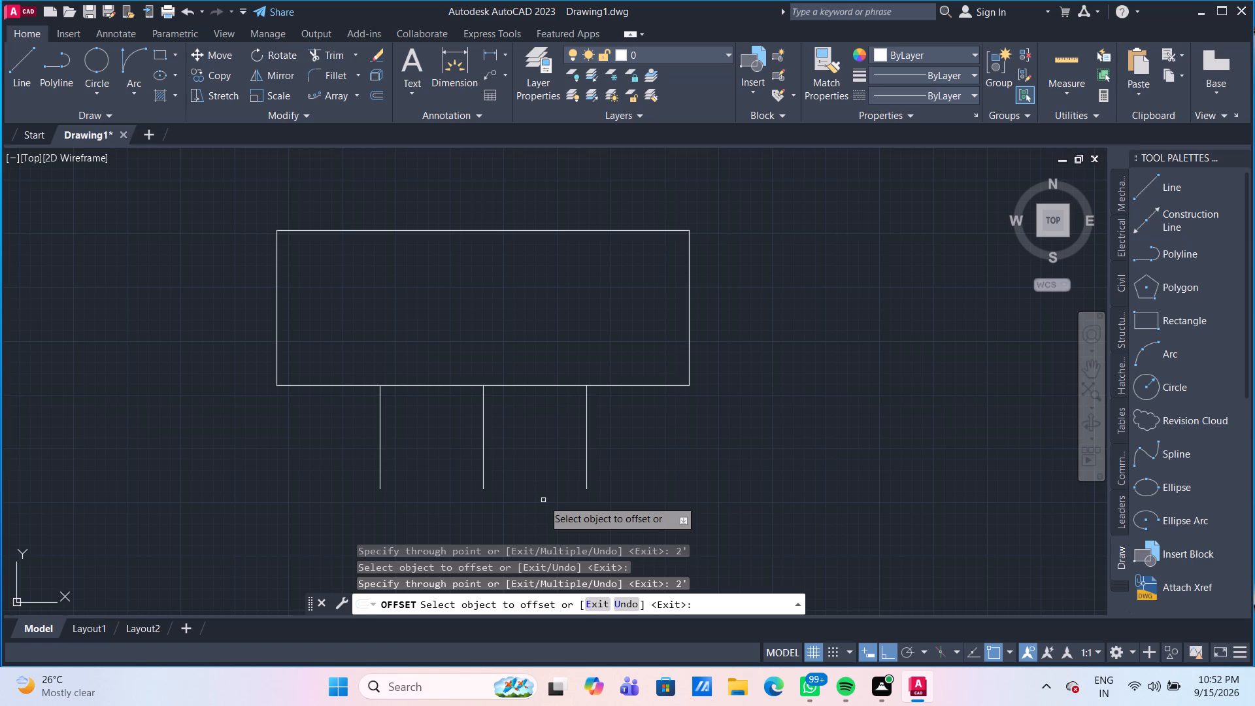
# Draw vertical lines about 2' long downward from both lower corners of the rectangle, and erase the diagonal segment joining them.
pyautogui.click(31, 57)
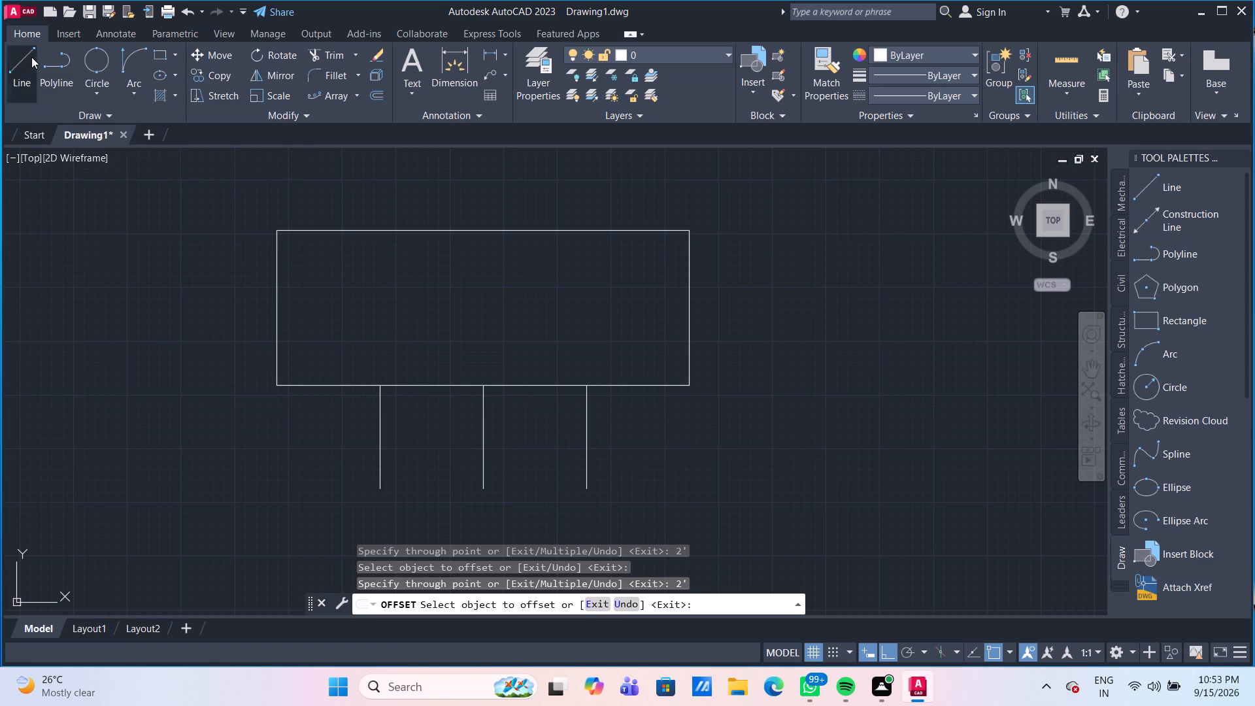
pyautogui.moveTo(276, 386); pyautogui.dragTo(281, 399)
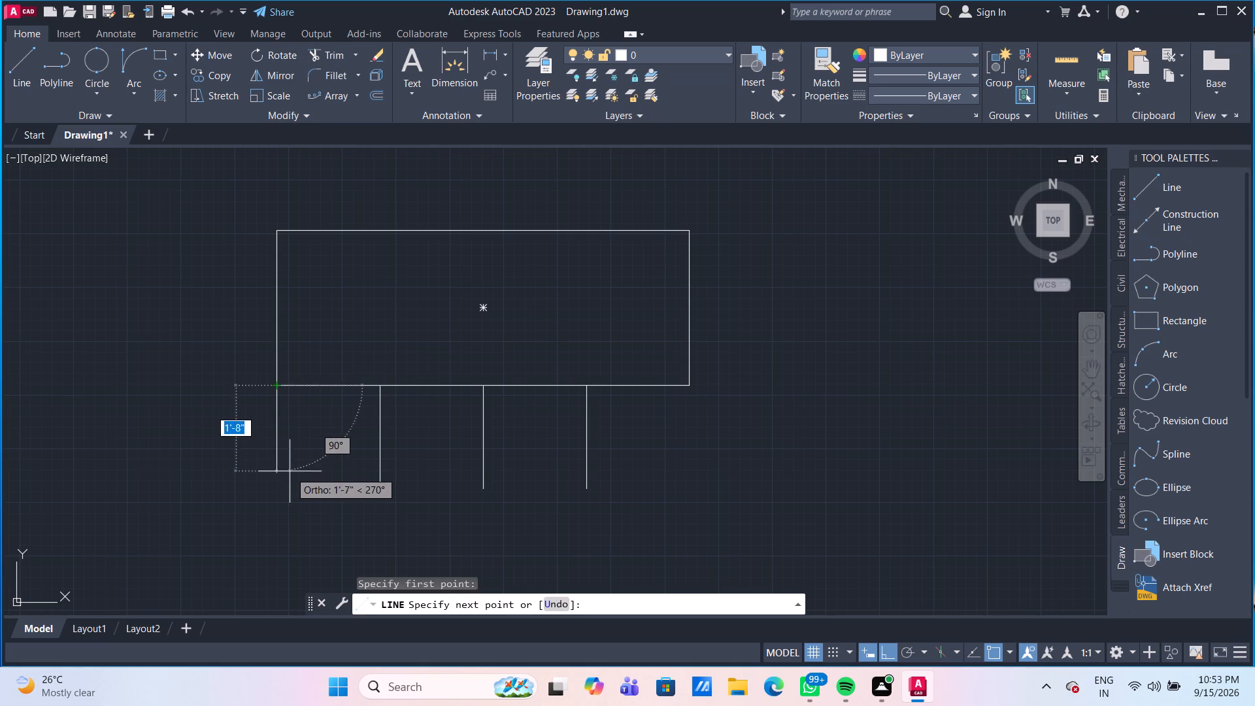
pyautogui.click(290, 496)
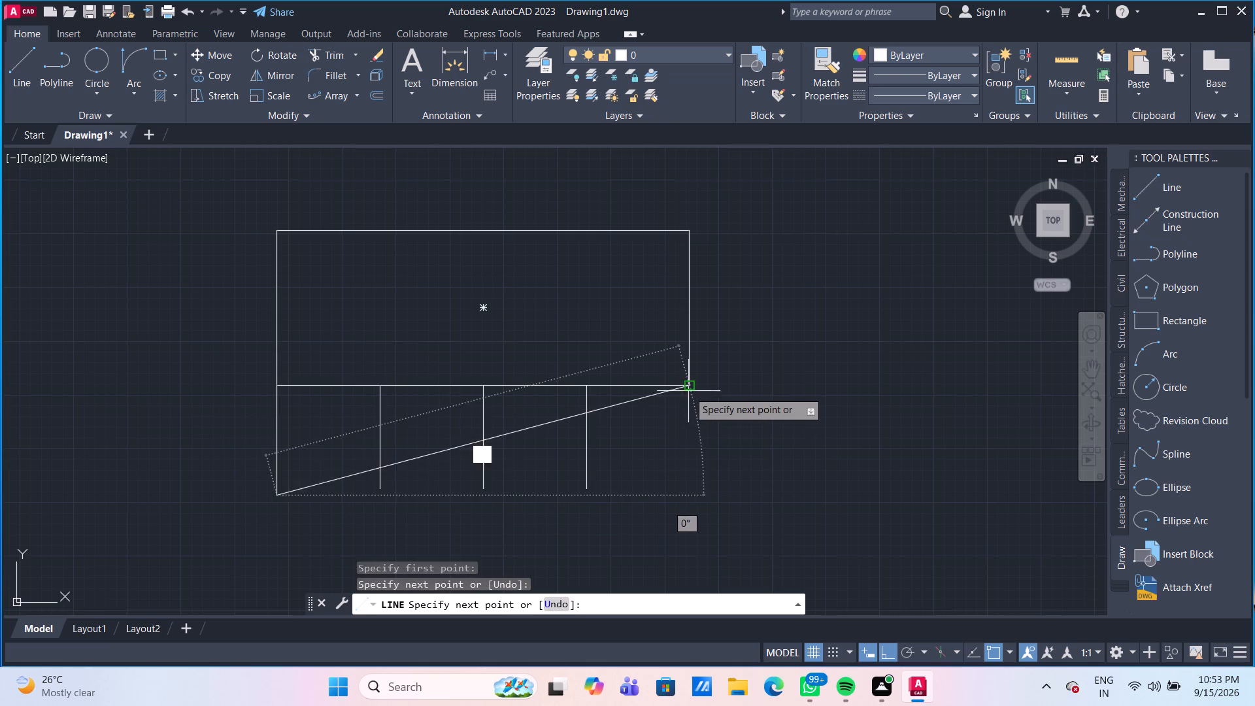
pyautogui.moveTo(688, 387); pyautogui.dragTo(692, 395)
pyautogui.click(711, 489)
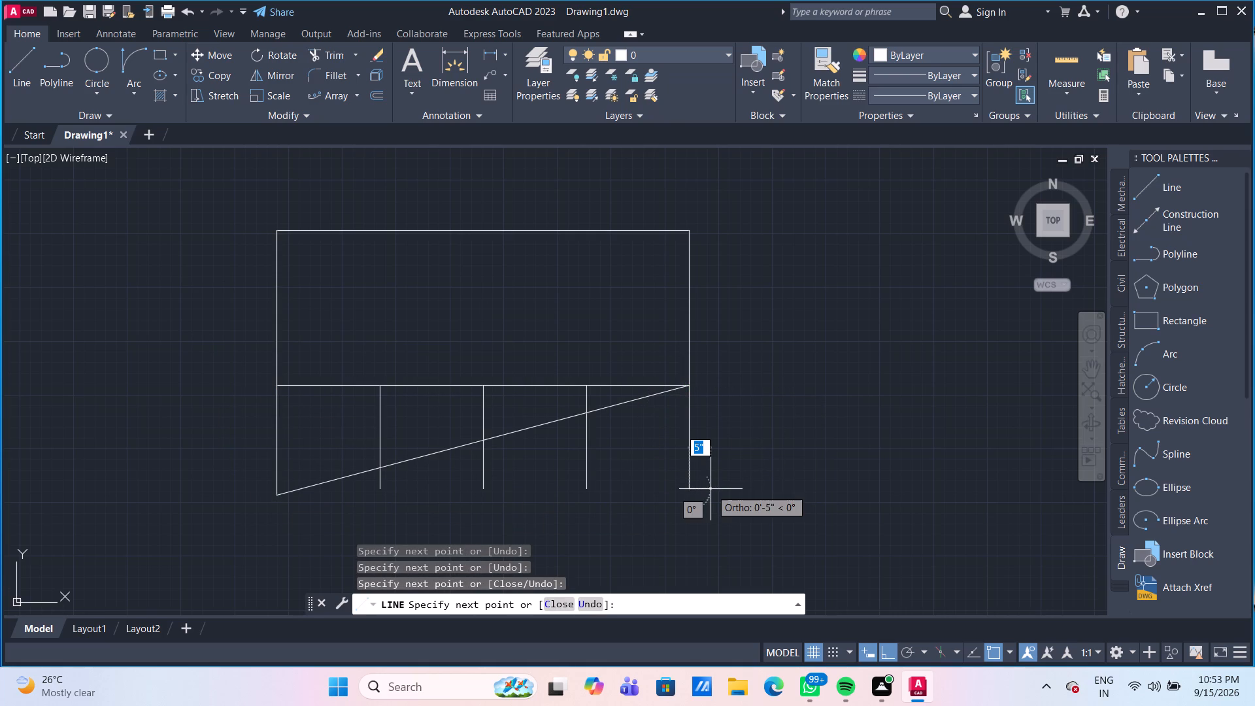
pyautogui.press('Escape')
pyautogui.click(647, 399)
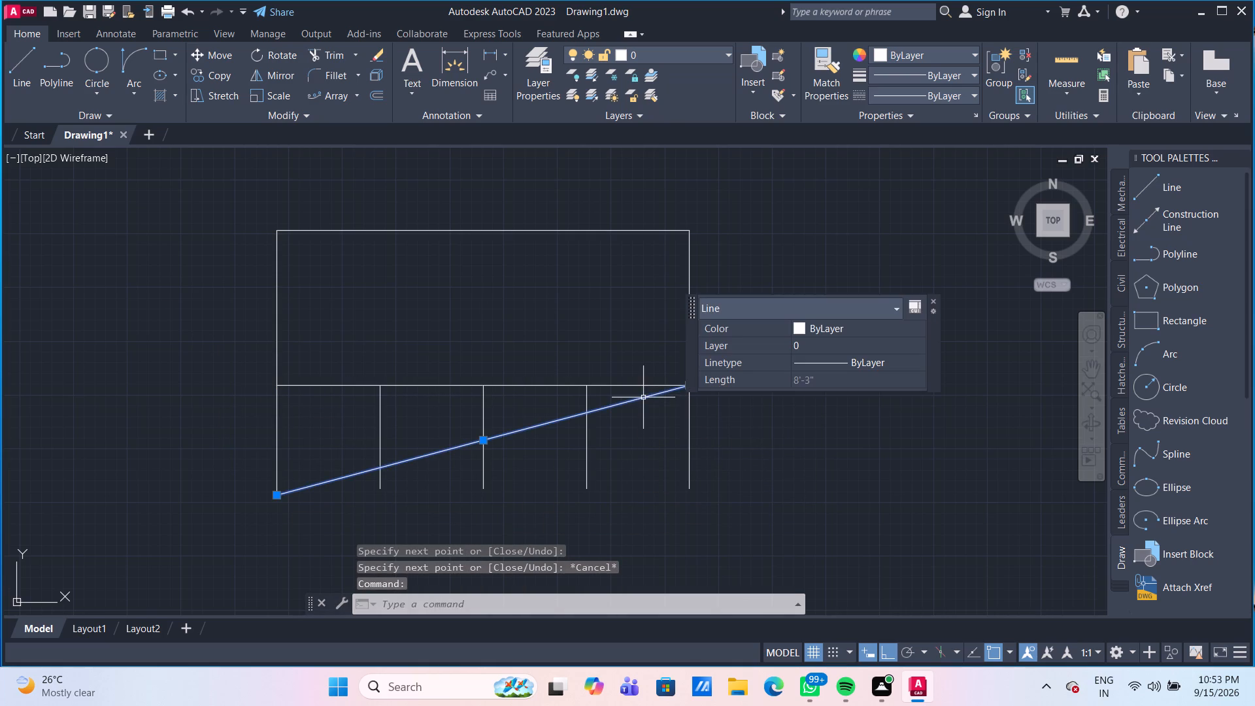
pyautogui.press('Delete')
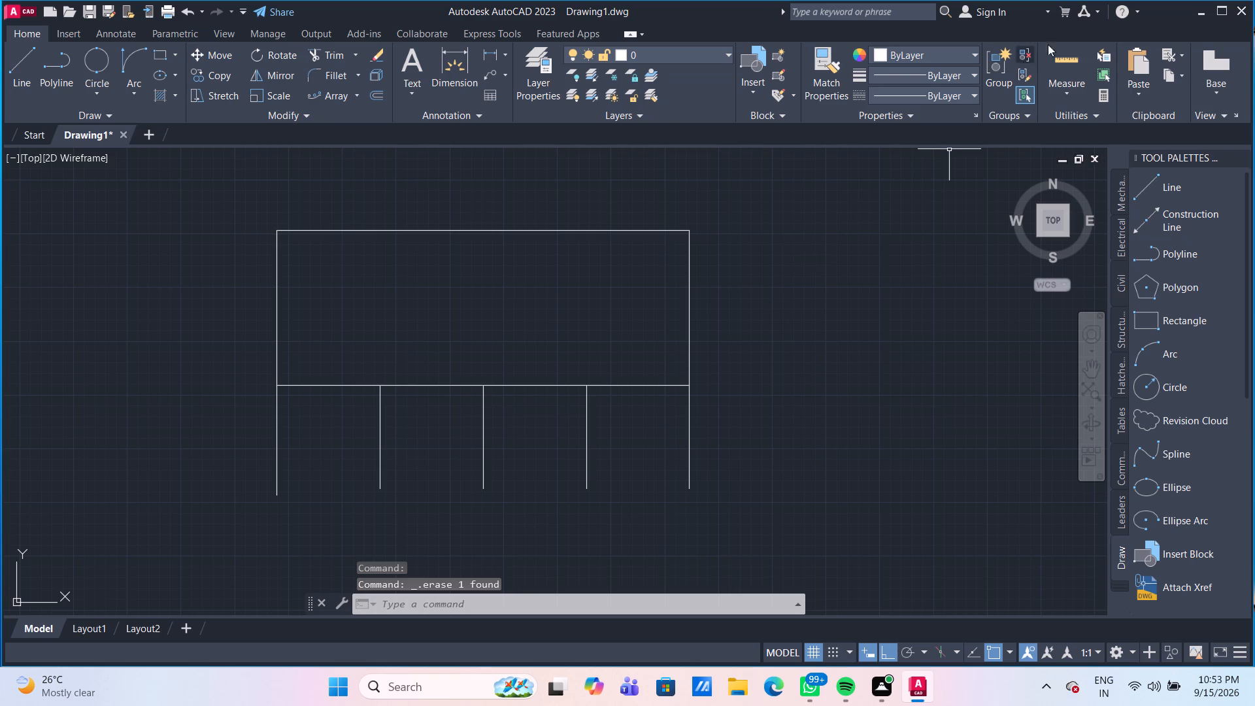
# Measure the spacing between the vertical lines below the rectangle.
pyautogui.click(1070, 56)
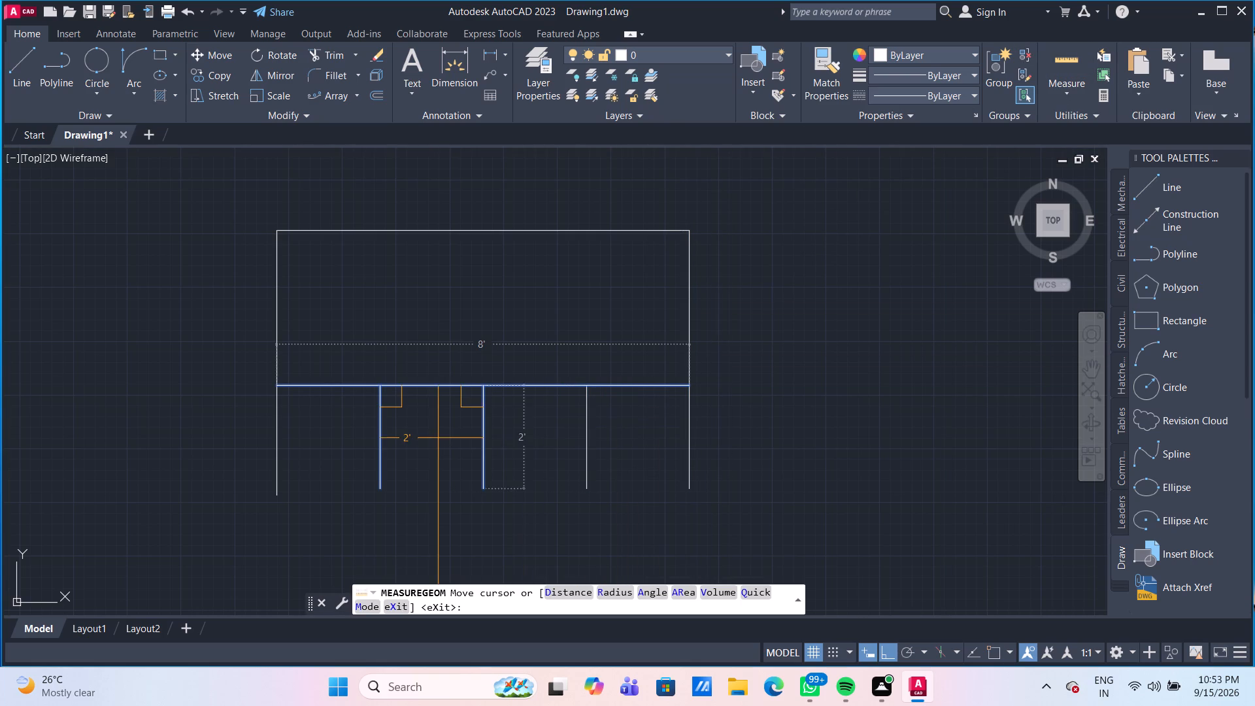
pyautogui.press('Escape')
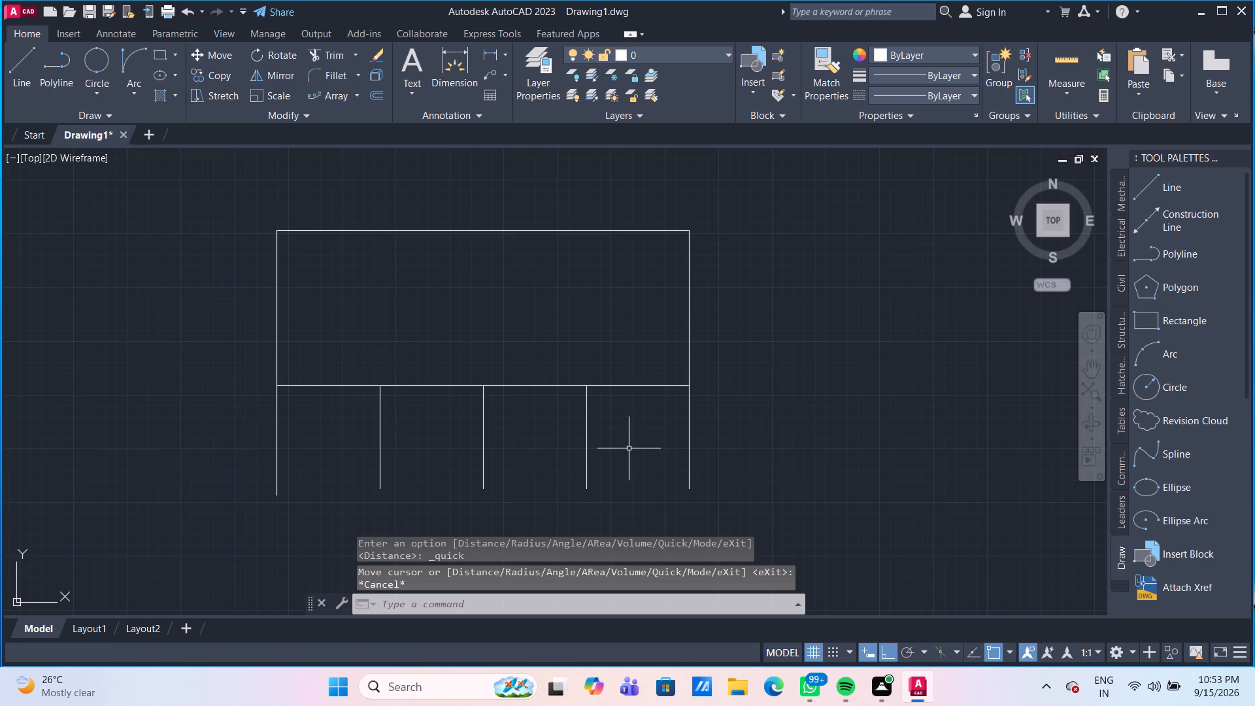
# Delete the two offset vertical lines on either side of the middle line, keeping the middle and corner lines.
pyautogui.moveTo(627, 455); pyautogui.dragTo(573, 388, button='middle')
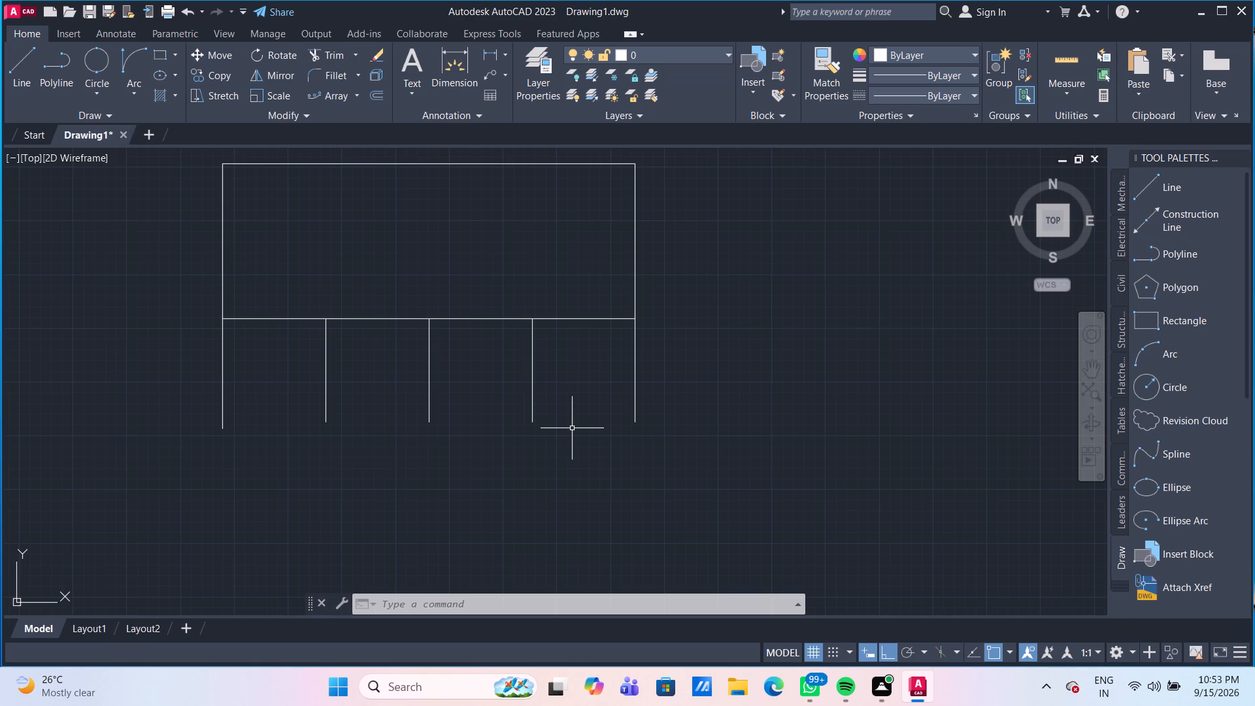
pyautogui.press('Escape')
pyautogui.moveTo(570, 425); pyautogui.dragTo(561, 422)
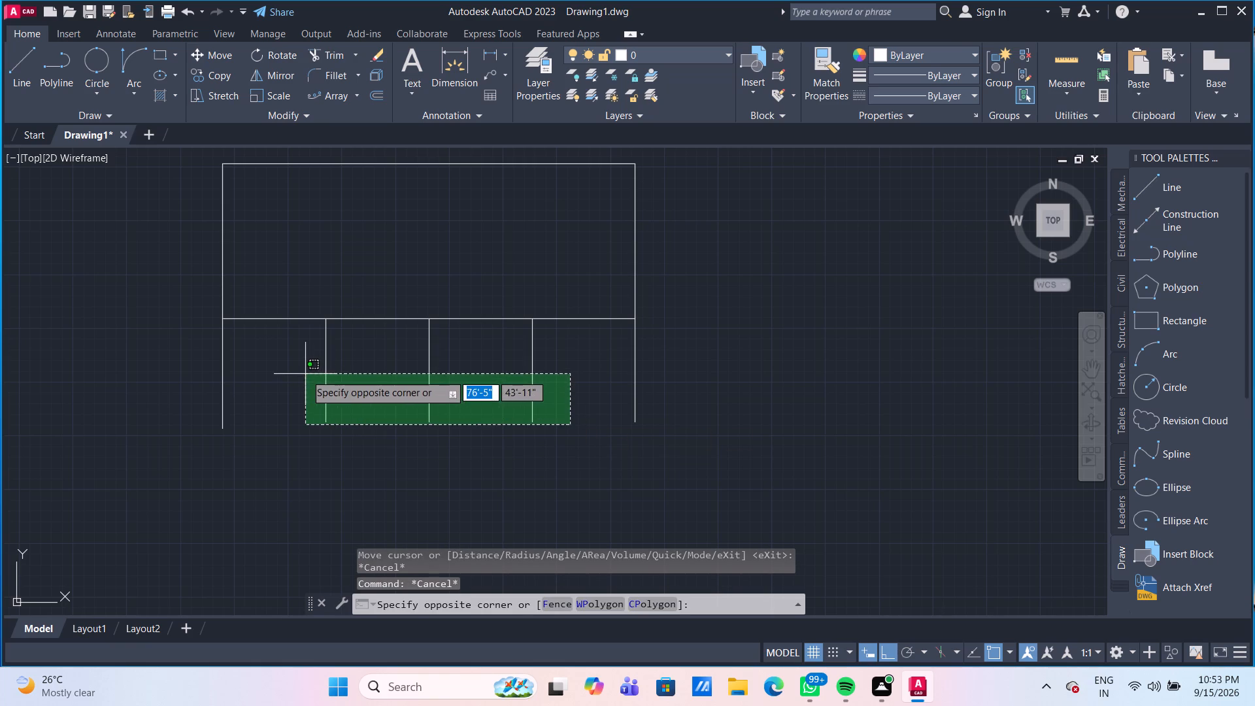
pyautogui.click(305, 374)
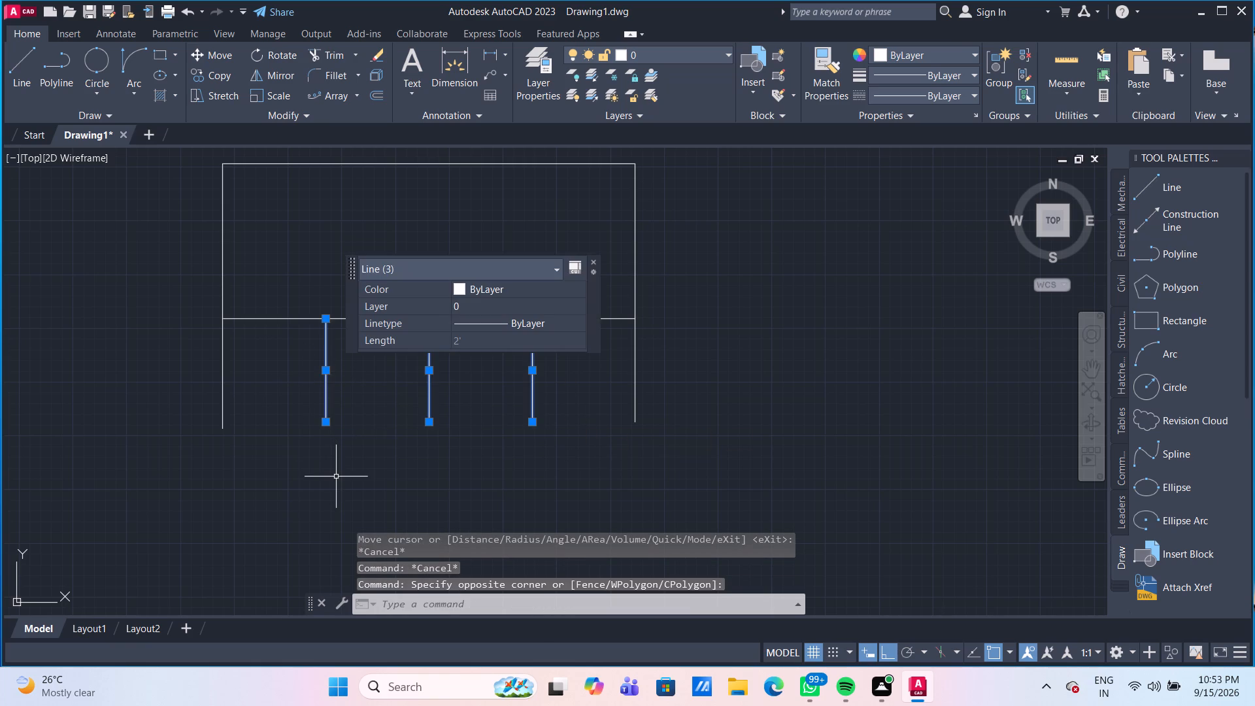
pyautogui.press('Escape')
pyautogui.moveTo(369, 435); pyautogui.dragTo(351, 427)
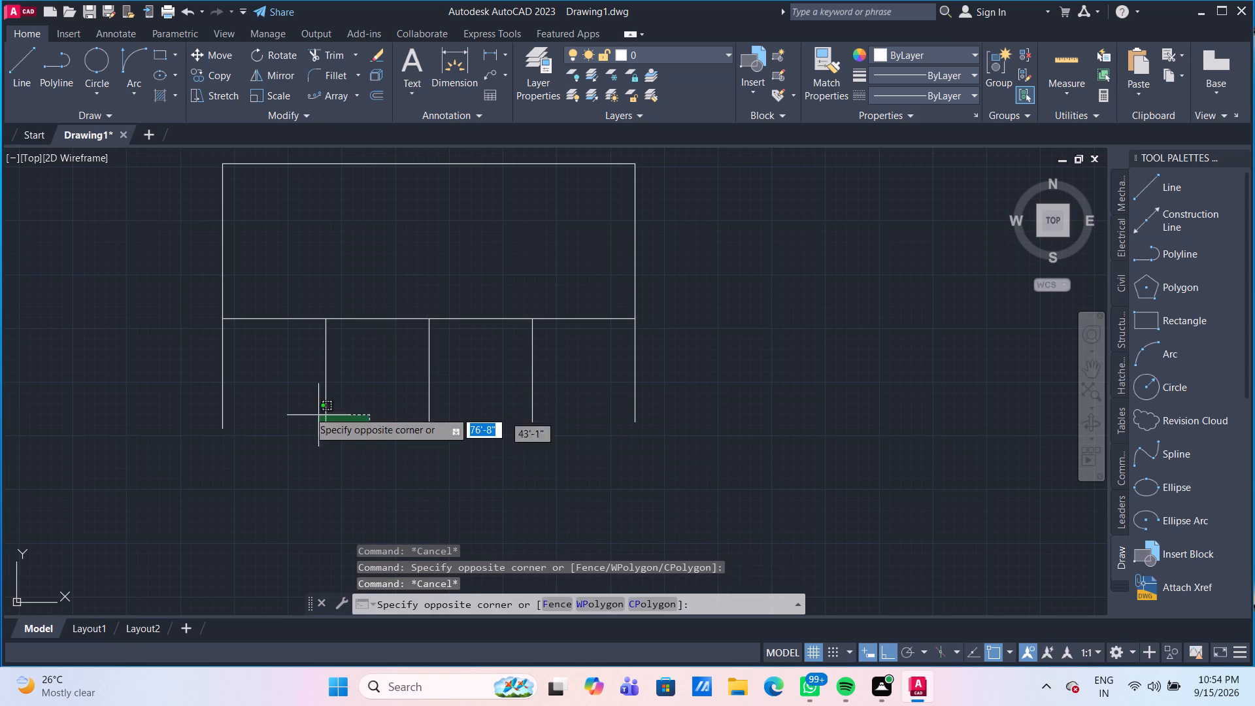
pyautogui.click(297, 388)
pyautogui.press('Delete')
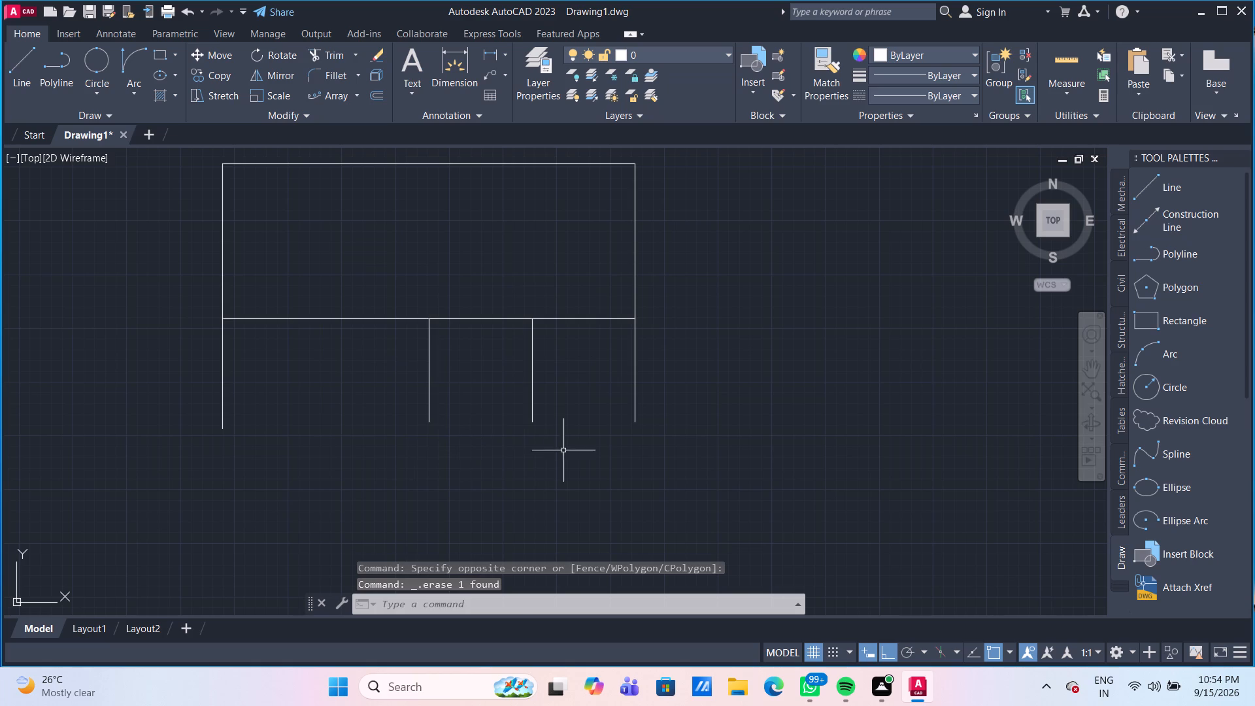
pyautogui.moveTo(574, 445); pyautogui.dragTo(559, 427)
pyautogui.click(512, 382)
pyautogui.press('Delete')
# Offset each of the two outer vertical lines below the rectangle inward by 2'8".
pyautogui.press('o')
pyautogui.press('f')
pyautogui.press('Return')
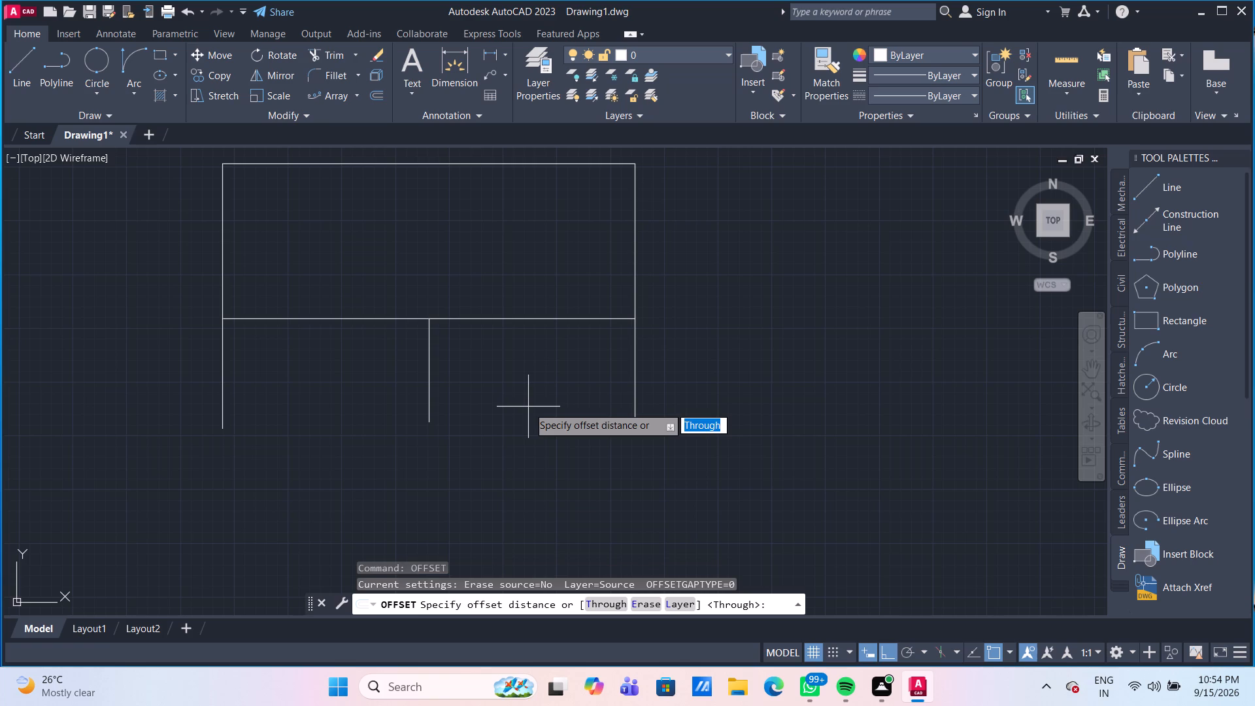
pyautogui.press('Return')
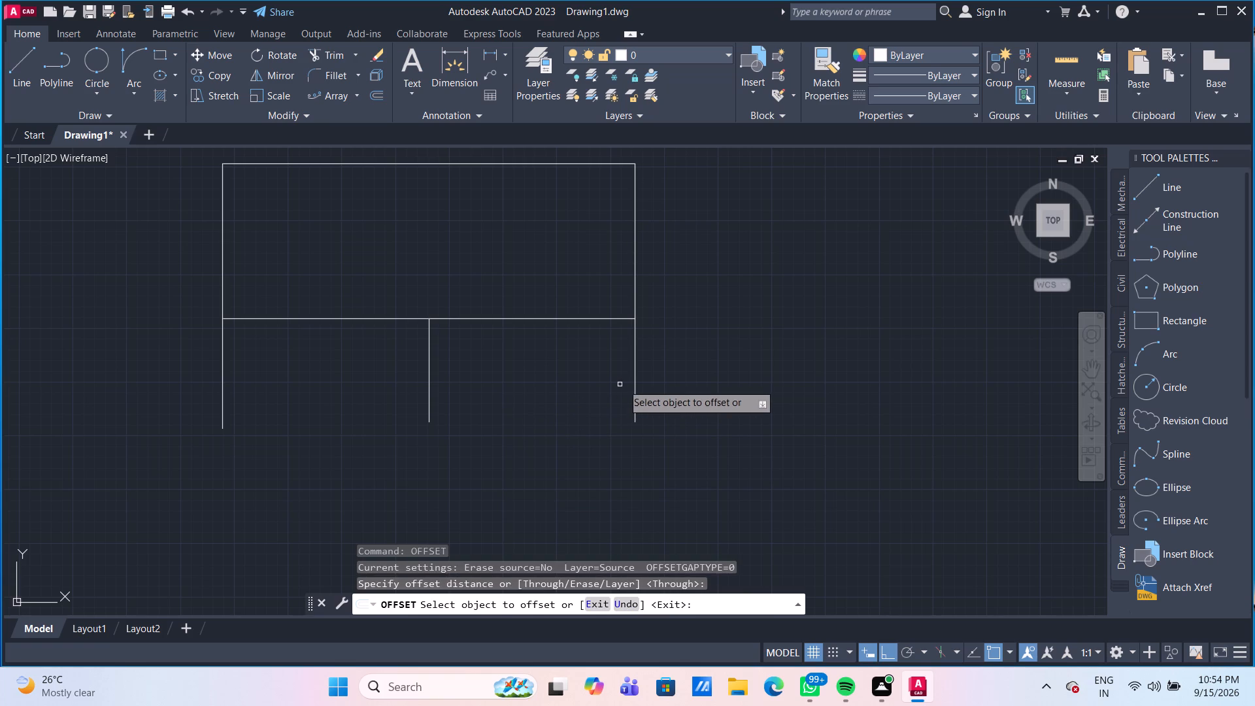
pyautogui.click(635, 387)
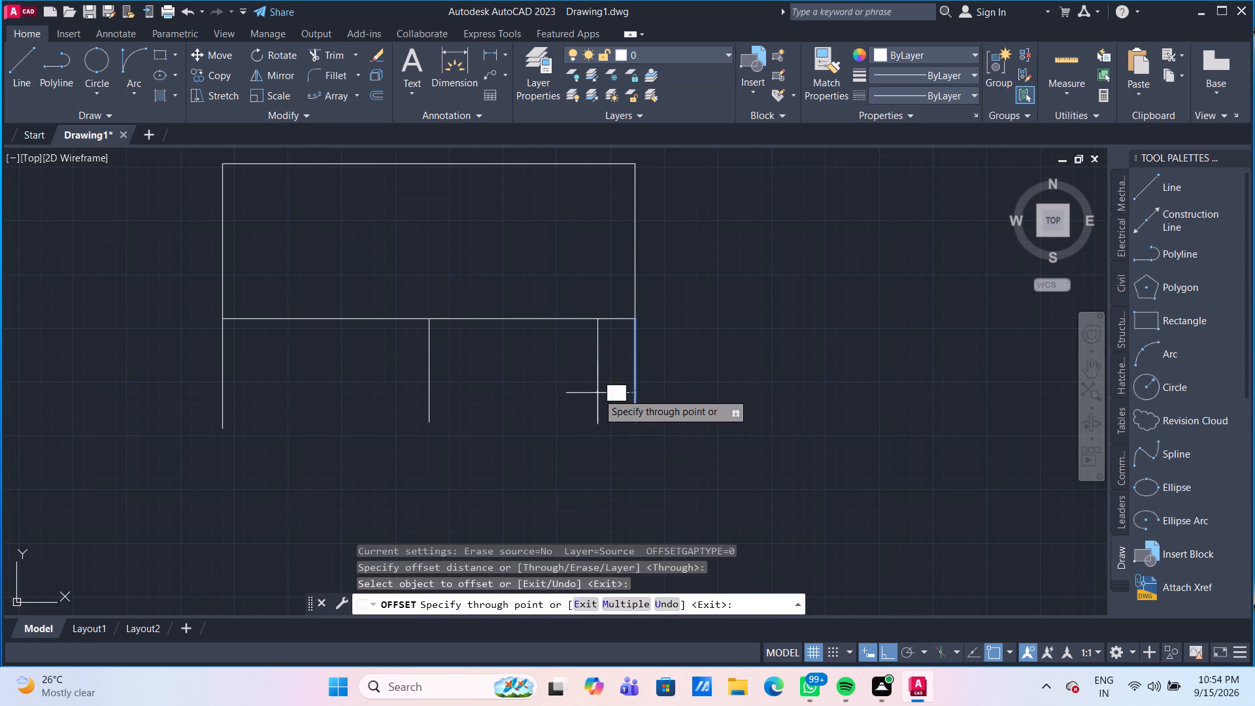
pyautogui.write("2'")
pyautogui.write('8"')
pyautogui.press('Return')
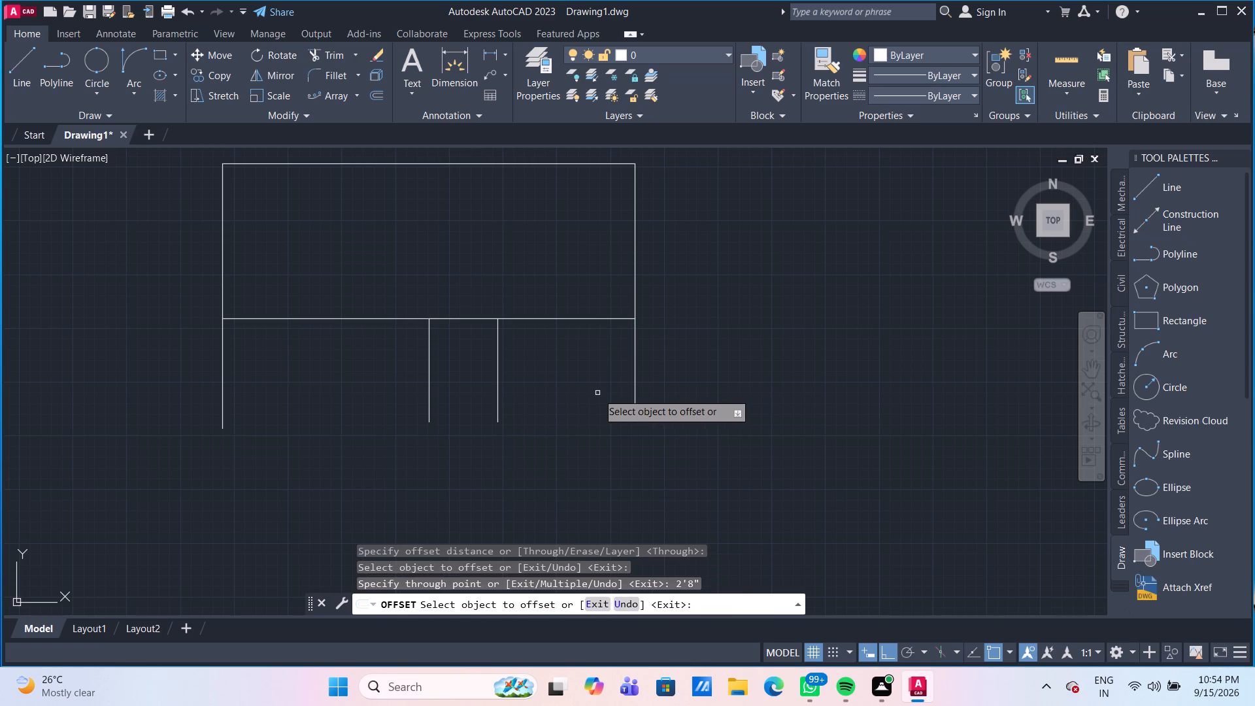
pyautogui.click(221, 352)
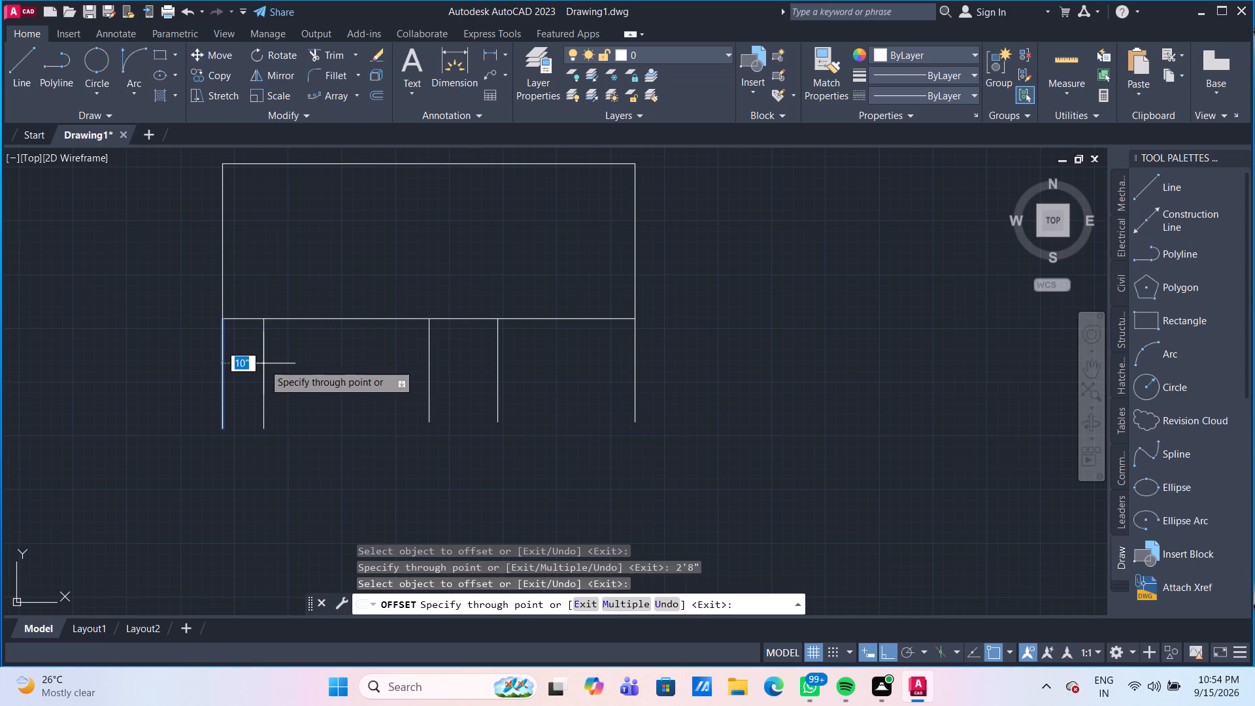
pyautogui.press('2')
pyautogui.write('\'8"')
pyautogui.press('Return')
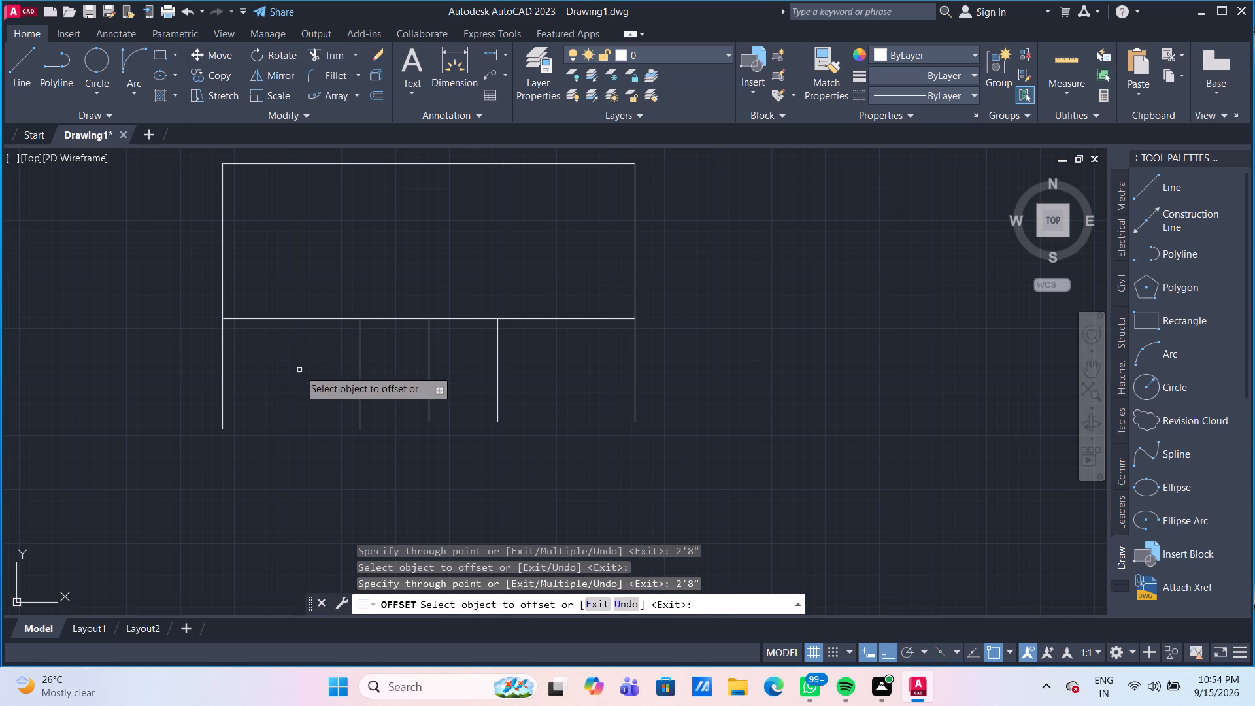
pyautogui.press('Escape')
# Delete the vertical line at the midpoint of the rectangle's lower edge.
pyautogui.click(427, 366)
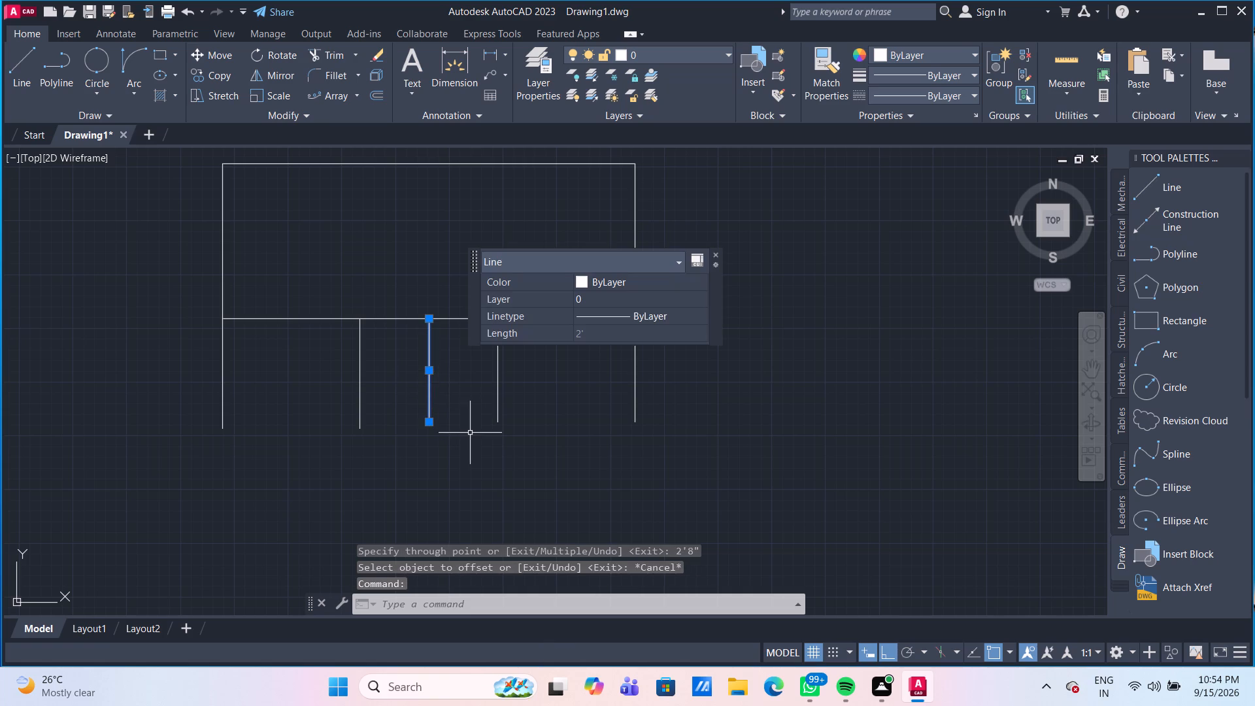
pyautogui.press('Delete')
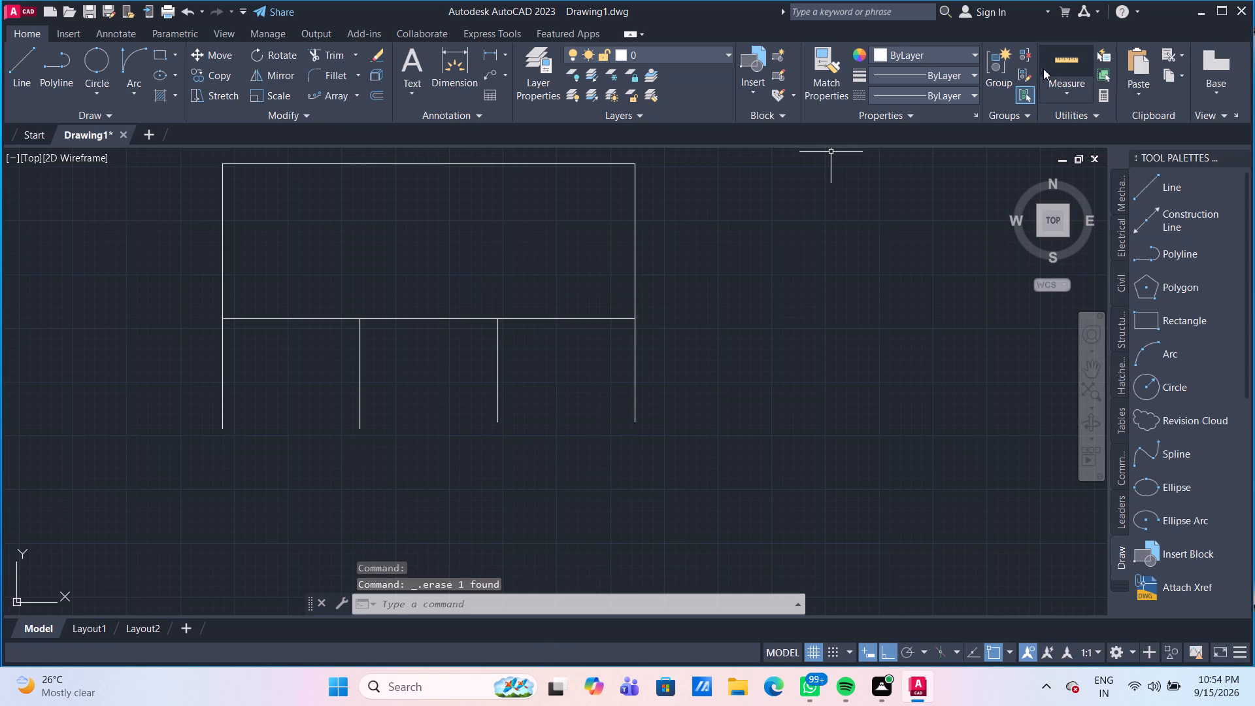
# Measure the spacing between the two inner vertical lines below the rectangle.
pyautogui.click(1089, 50)
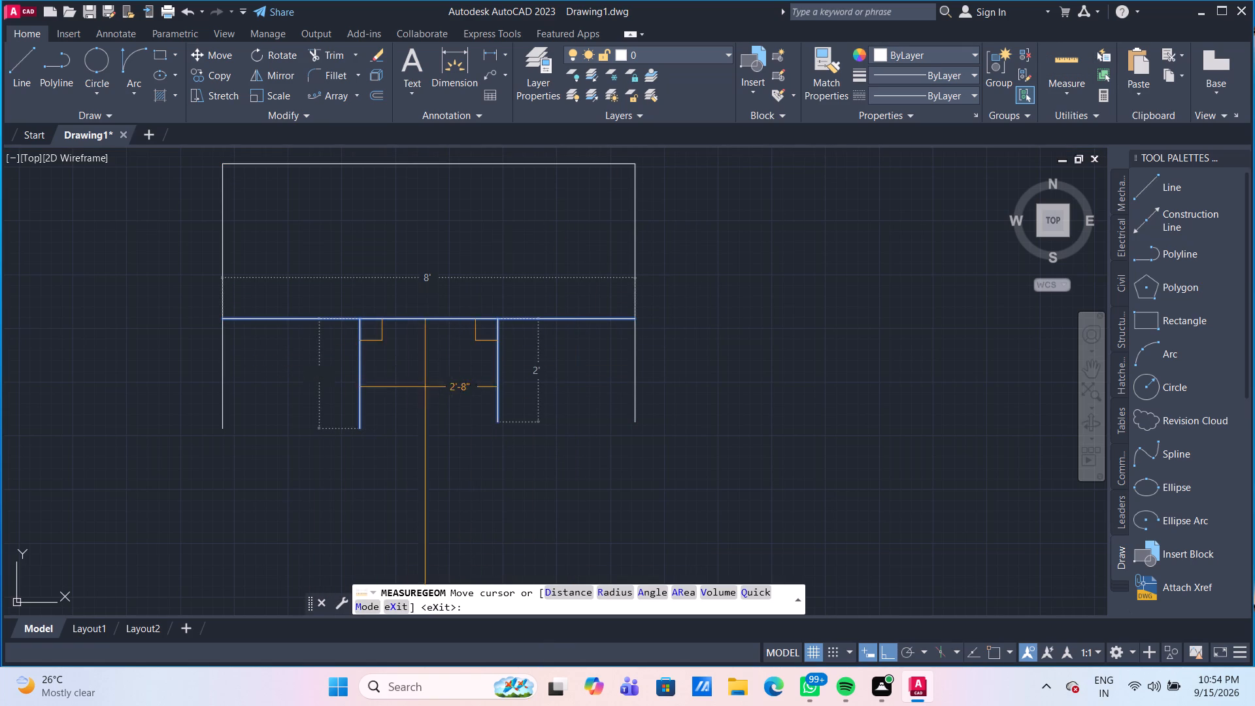
pyautogui.press('Escape')
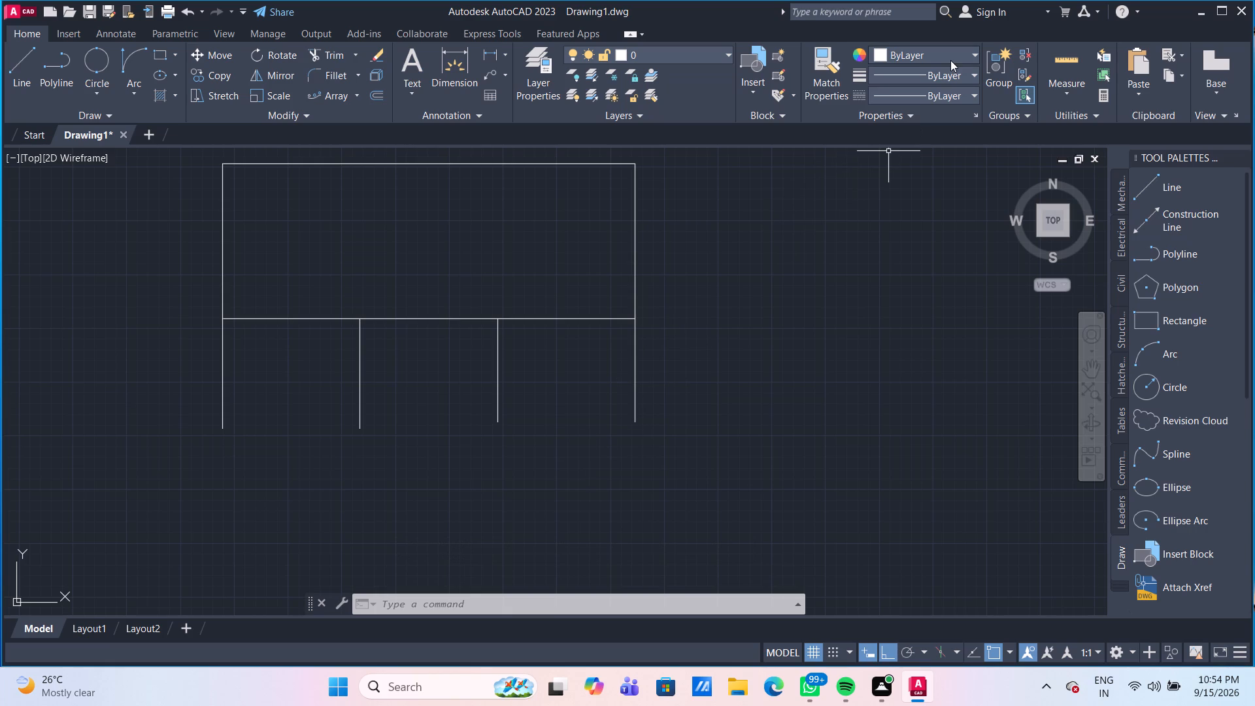
# Offset the right-hand outer vertical line below the rectangle inward by 1'4" to mark the middle of that section.
pyautogui.click(33, 61)
pyautogui.press('Escape')
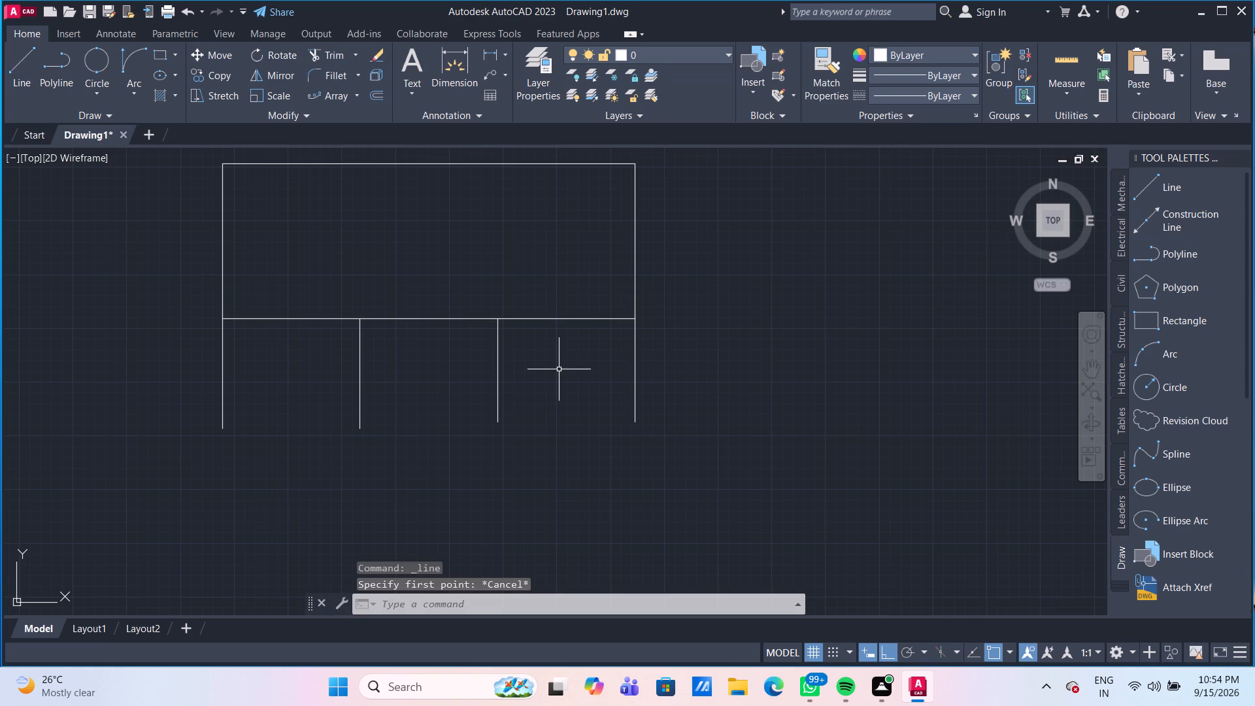
pyautogui.press('o')
pyautogui.press('Return')
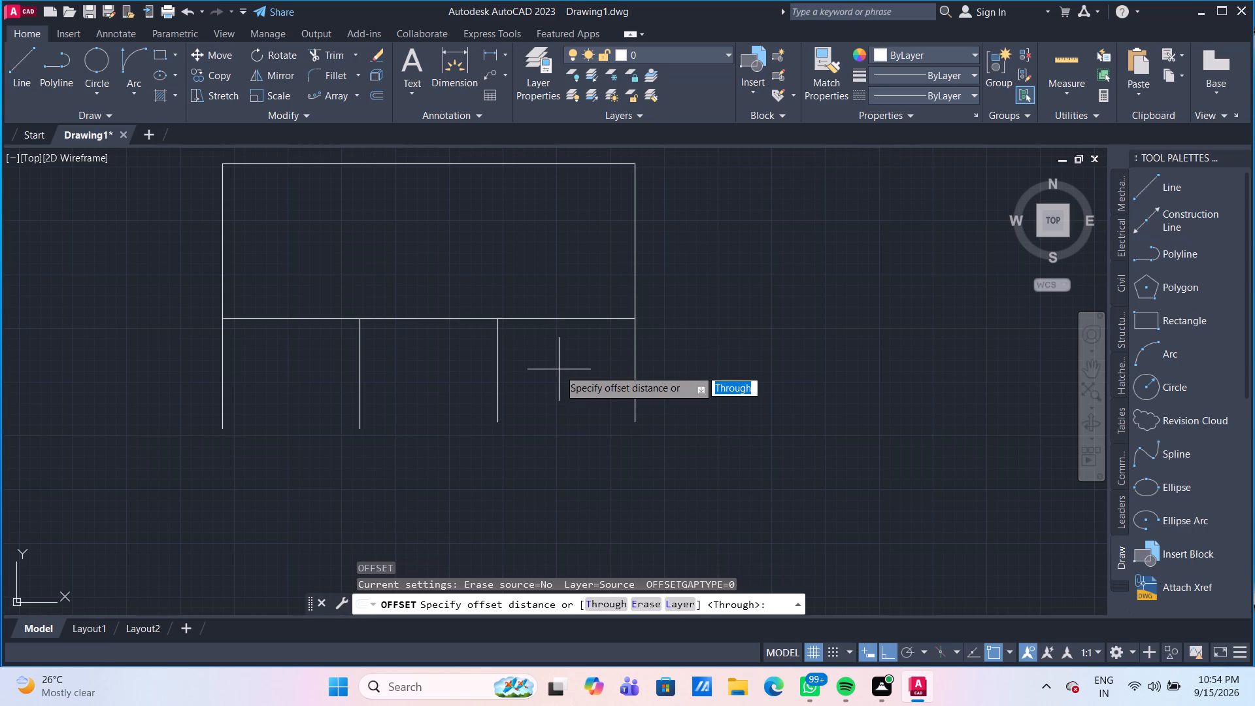
pyautogui.press('Return')
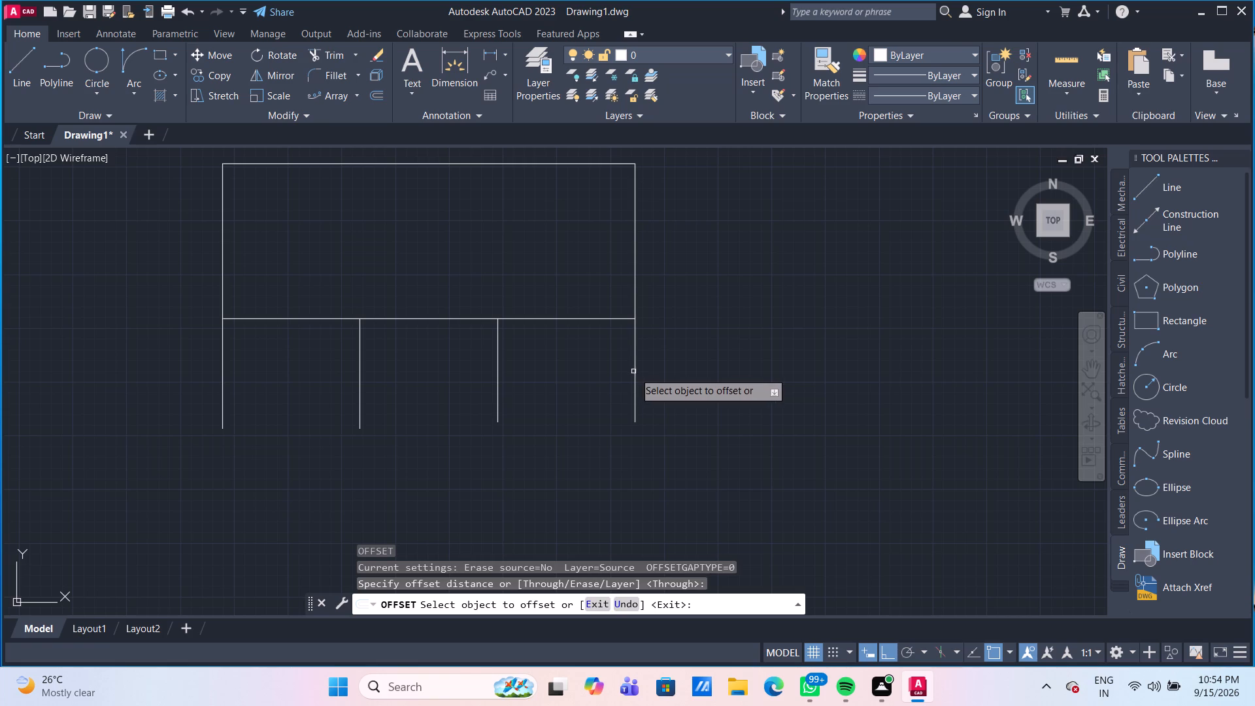
pyautogui.click(635, 373)
pyautogui.write('1\'4"')
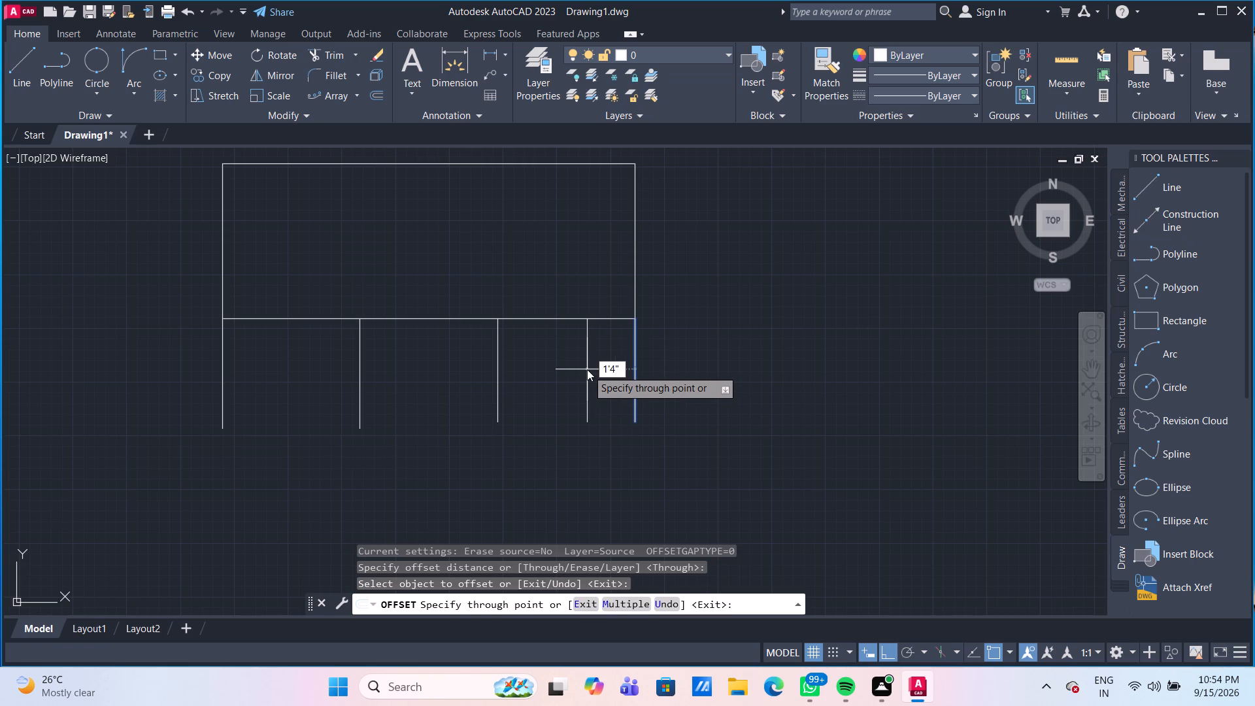
pyautogui.press('Return')
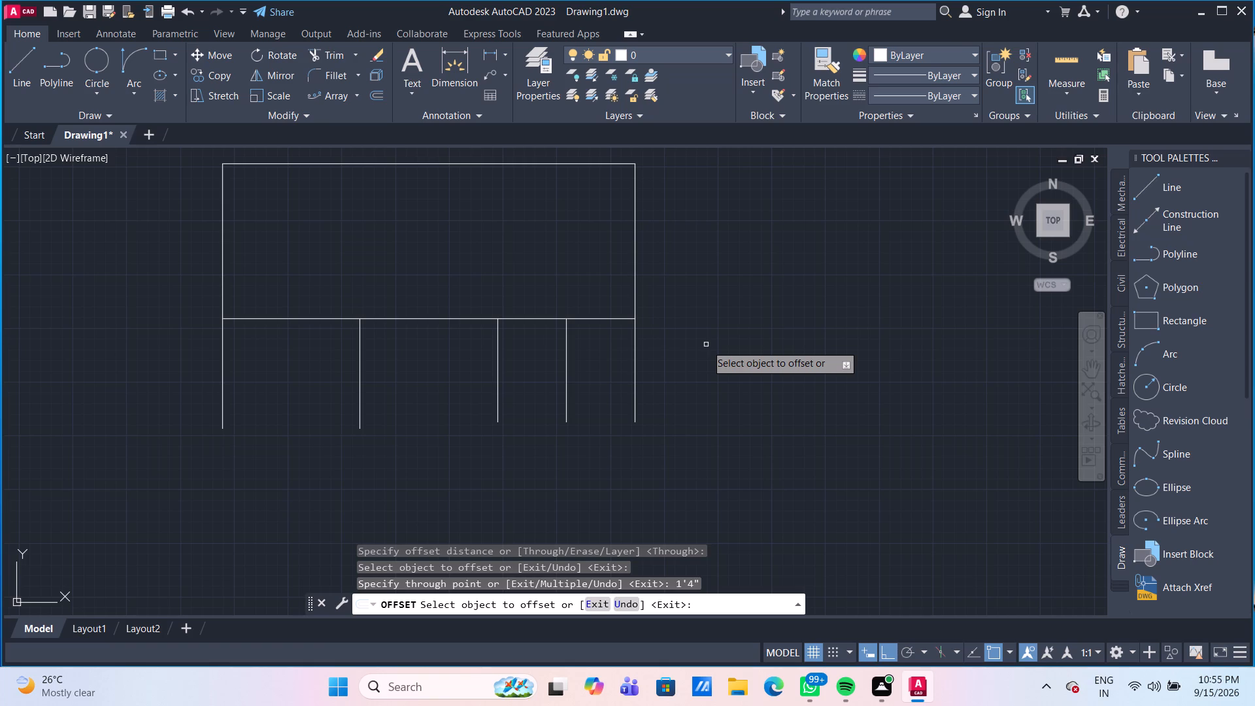
# Draw a closed 1'8" by 3" outline with lines, its base centred on the lower end of the right section's middle line.
pyautogui.click(21, 69)
pyautogui.scroll(2, 563, 384)
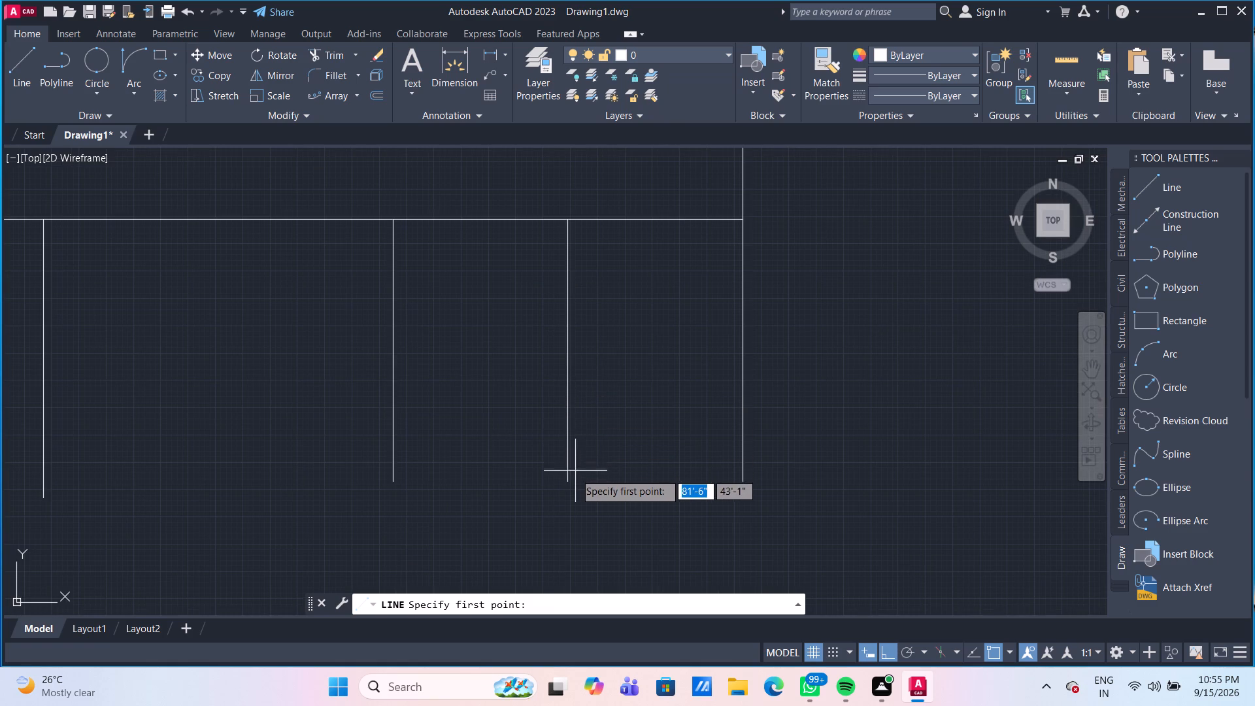
pyautogui.click(570, 479)
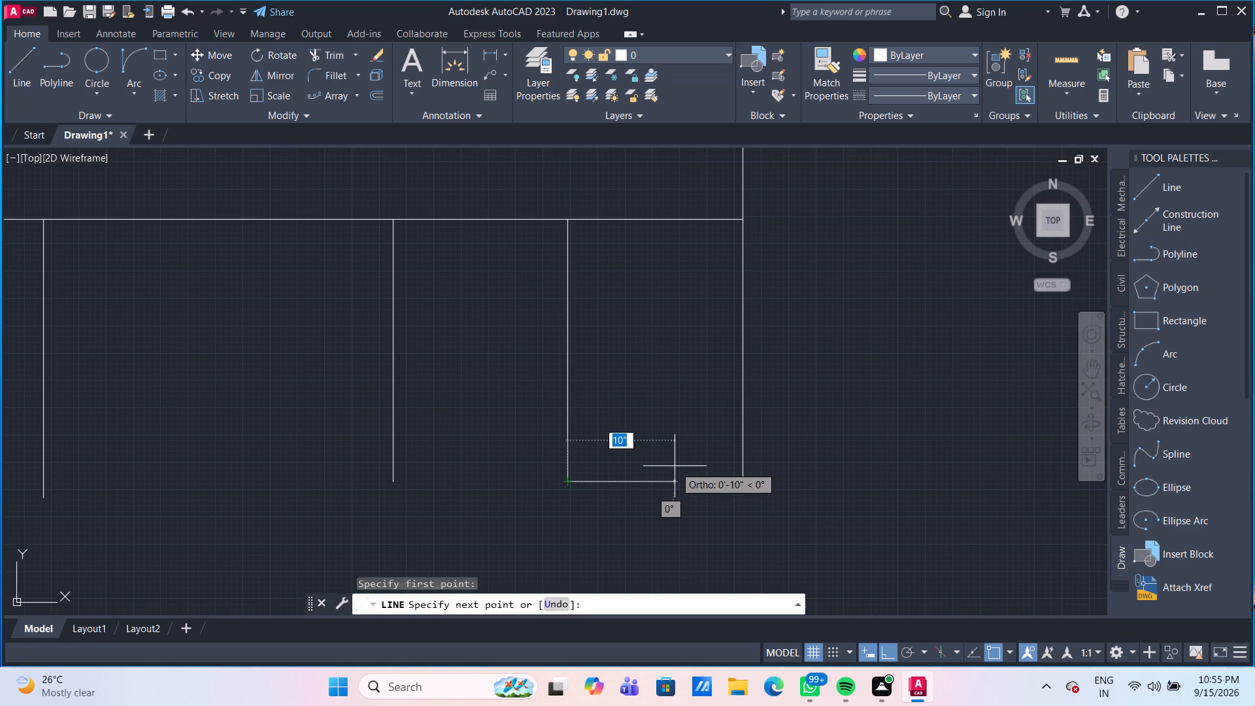
pyautogui.write('10')
pyautogui.hotkey('shift', '"')
pyautogui.press('Return')
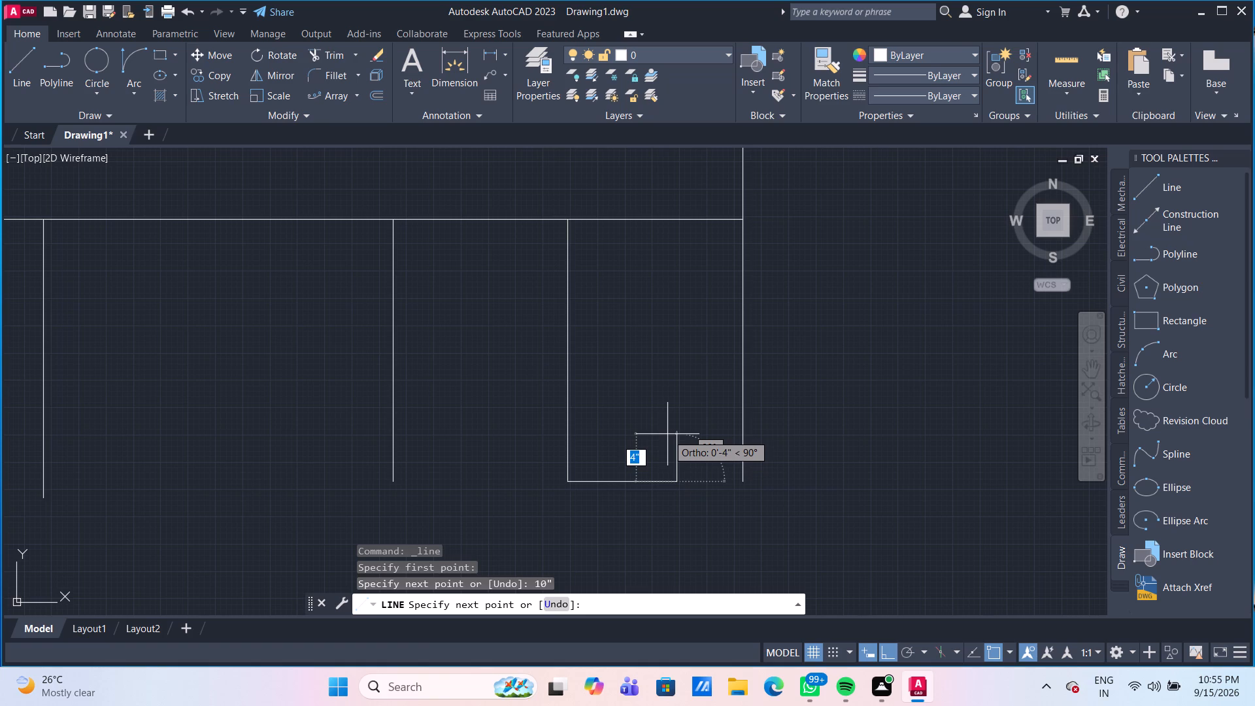
pyautogui.press('3')
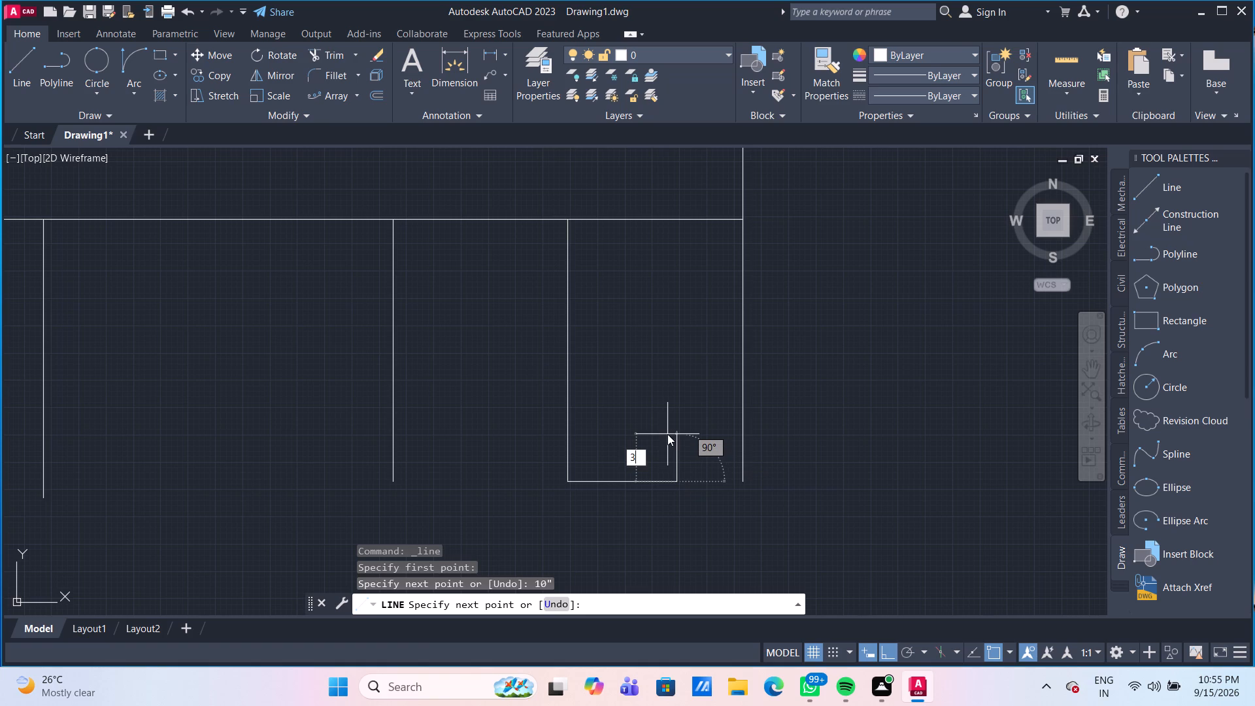
pyautogui.hotkey('shift', '"')
pyautogui.press('Return')
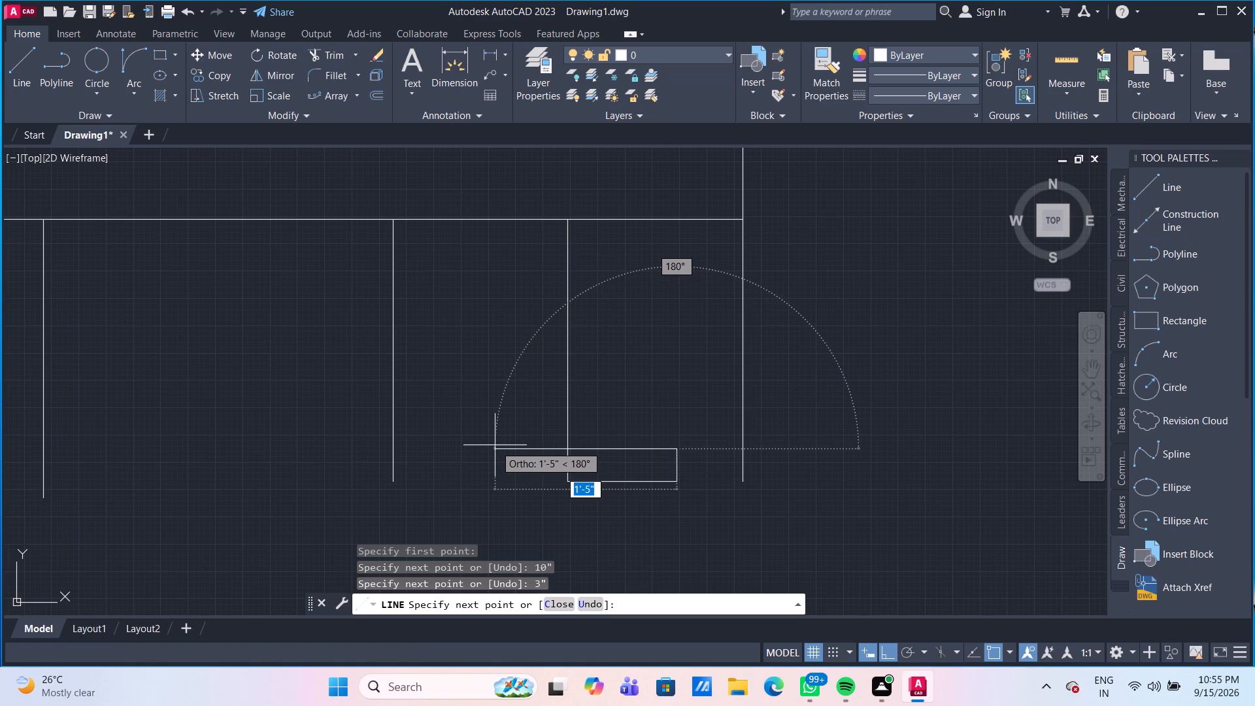
pyautogui.write('1\'8"')
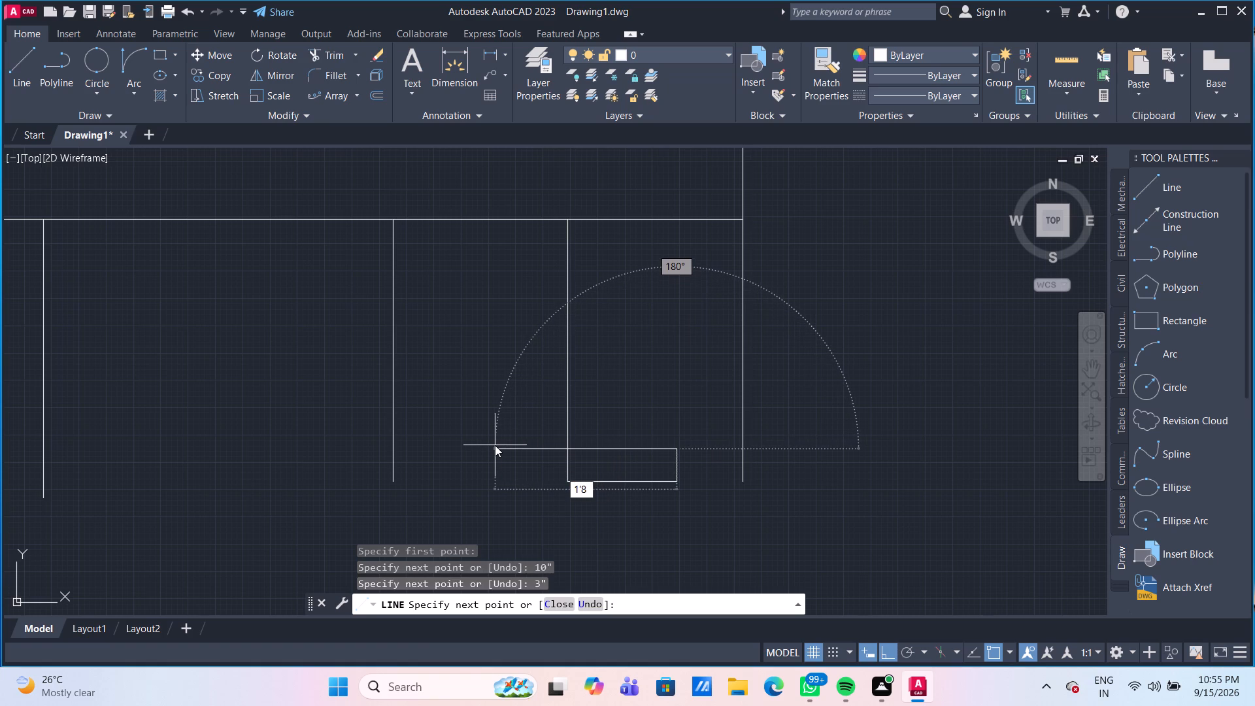
pyautogui.press('Return')
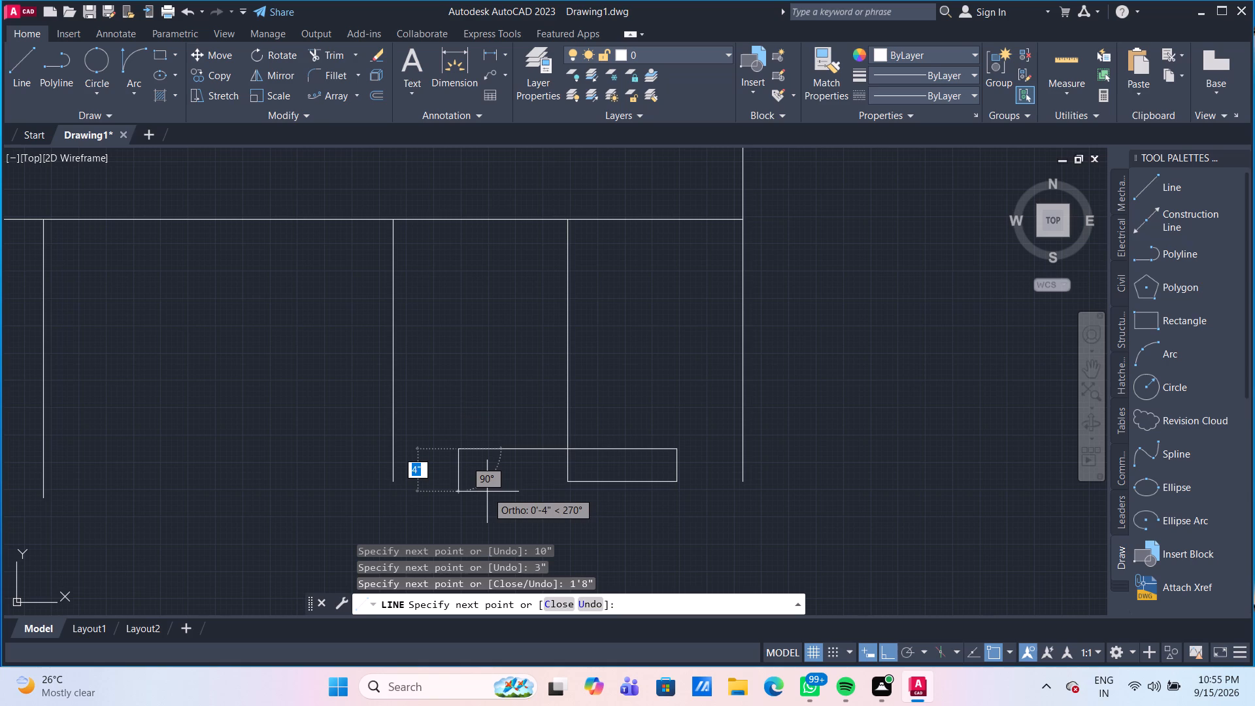
pyautogui.write('3"')
pyautogui.press('Return')
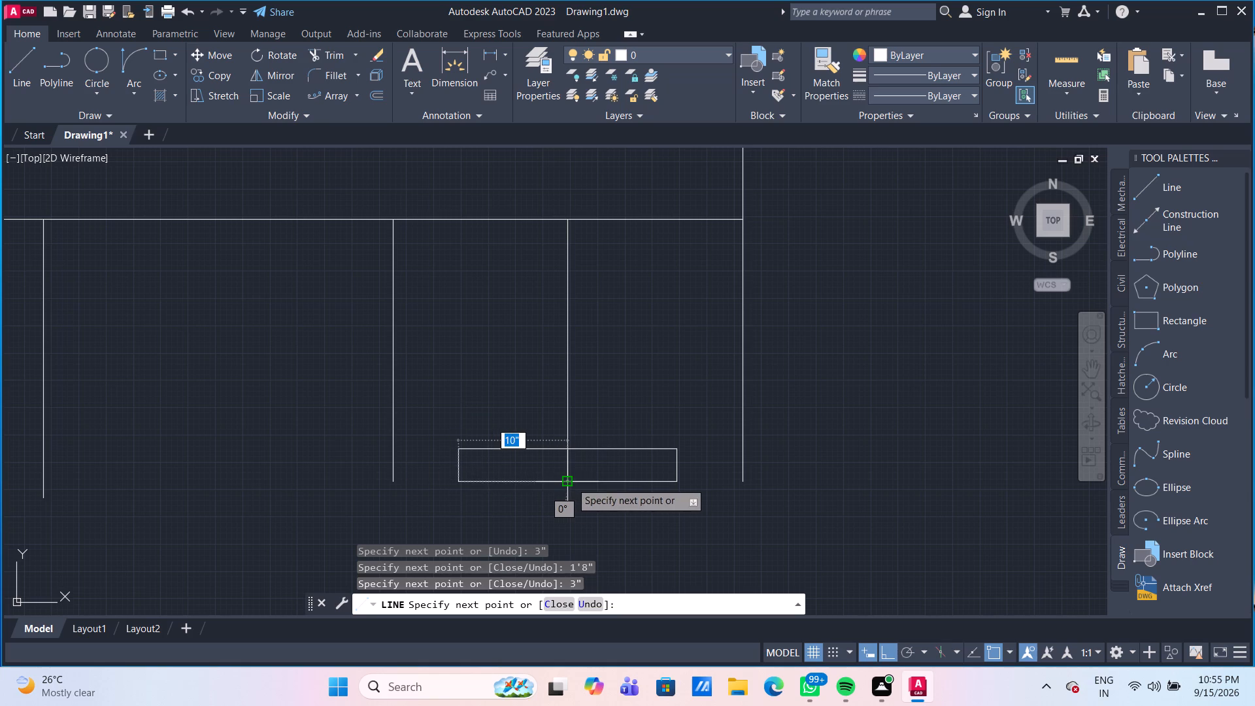
pyautogui.click(571, 482)
pyautogui.press('Escape')
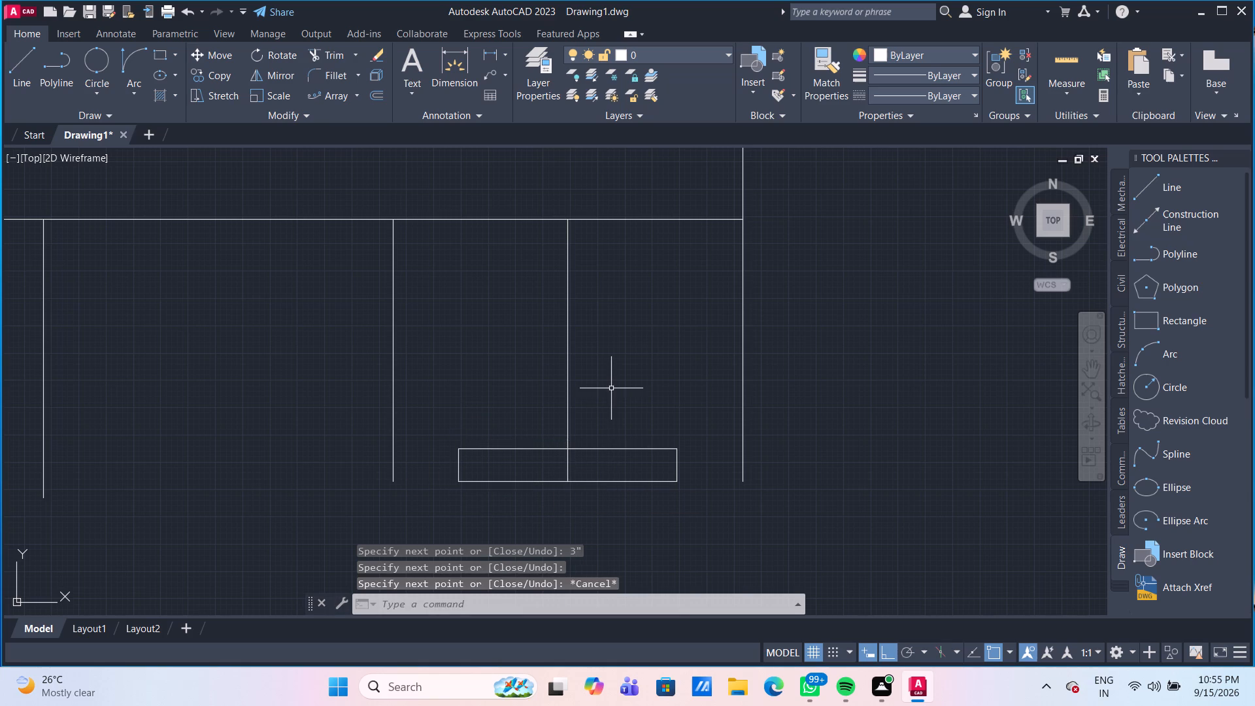
# Draw a 2" wide by 1'6" tall rectangle rising from the upper left corner of the 1'8" by 3" outline.
pyautogui.moveTo(614, 399); pyautogui.dragTo(612, 409, button='middle')
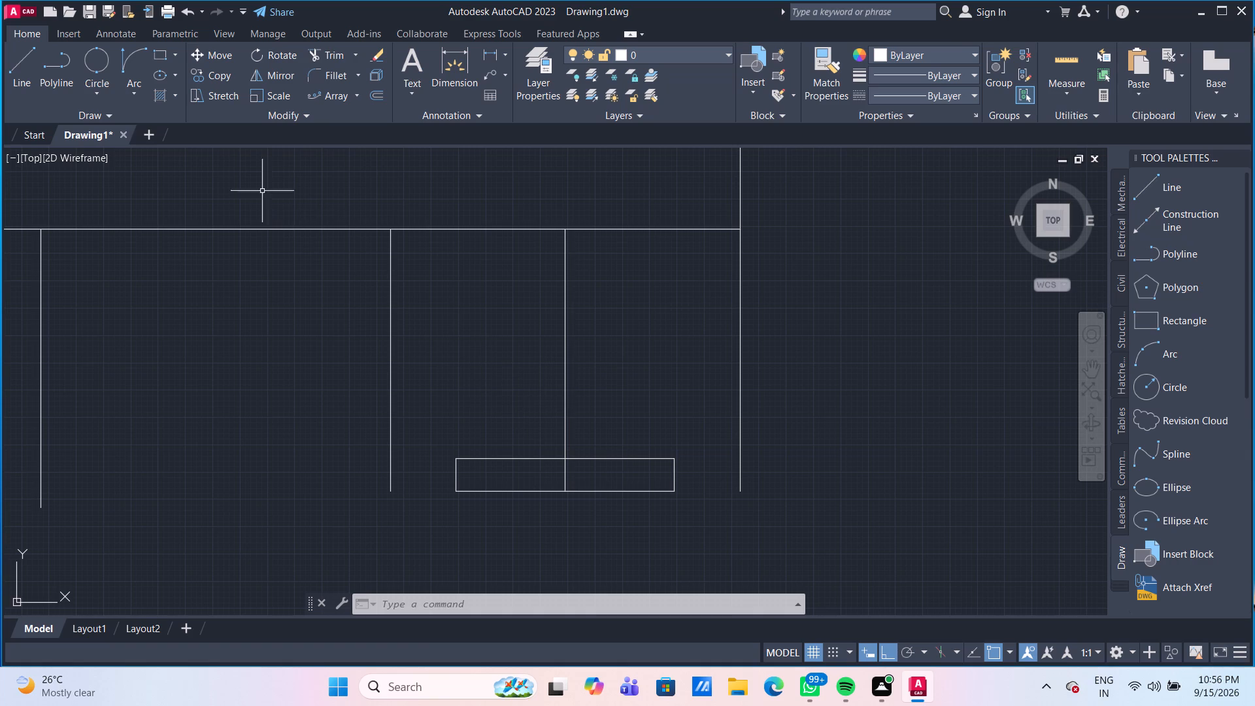
pyautogui.click(162, 54)
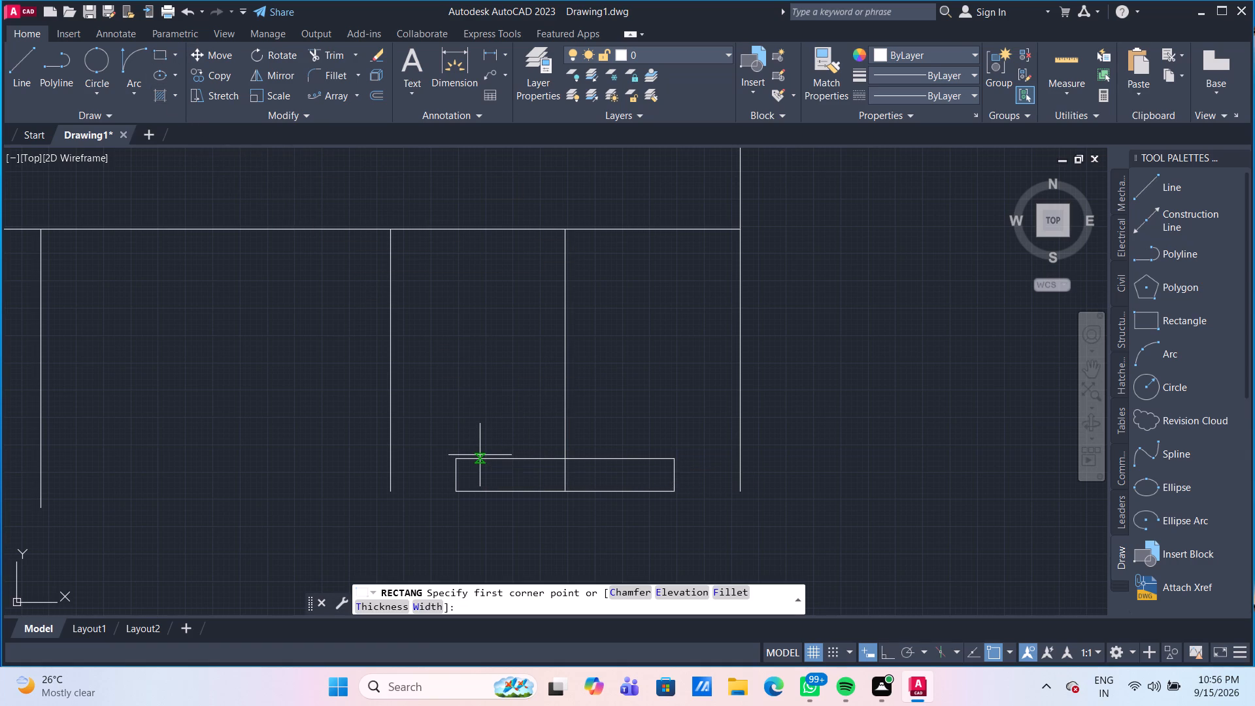
pyautogui.scroll(1, 480, 455)
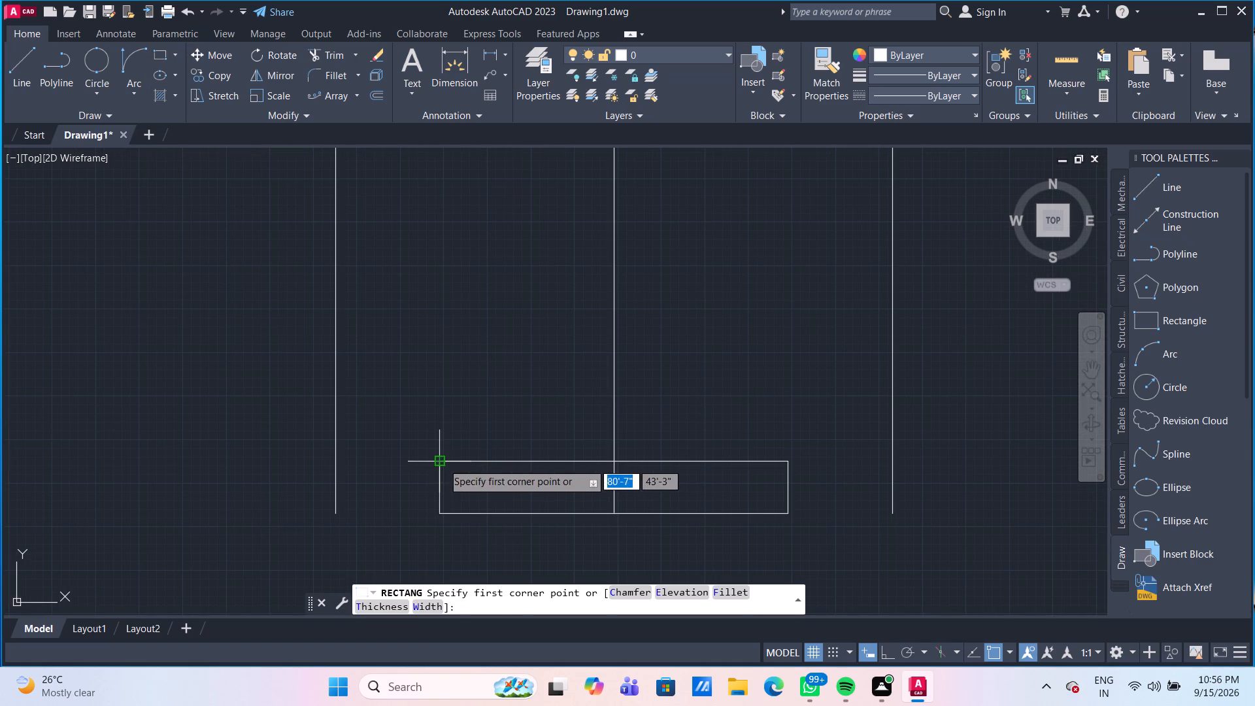
pyautogui.click(443, 463)
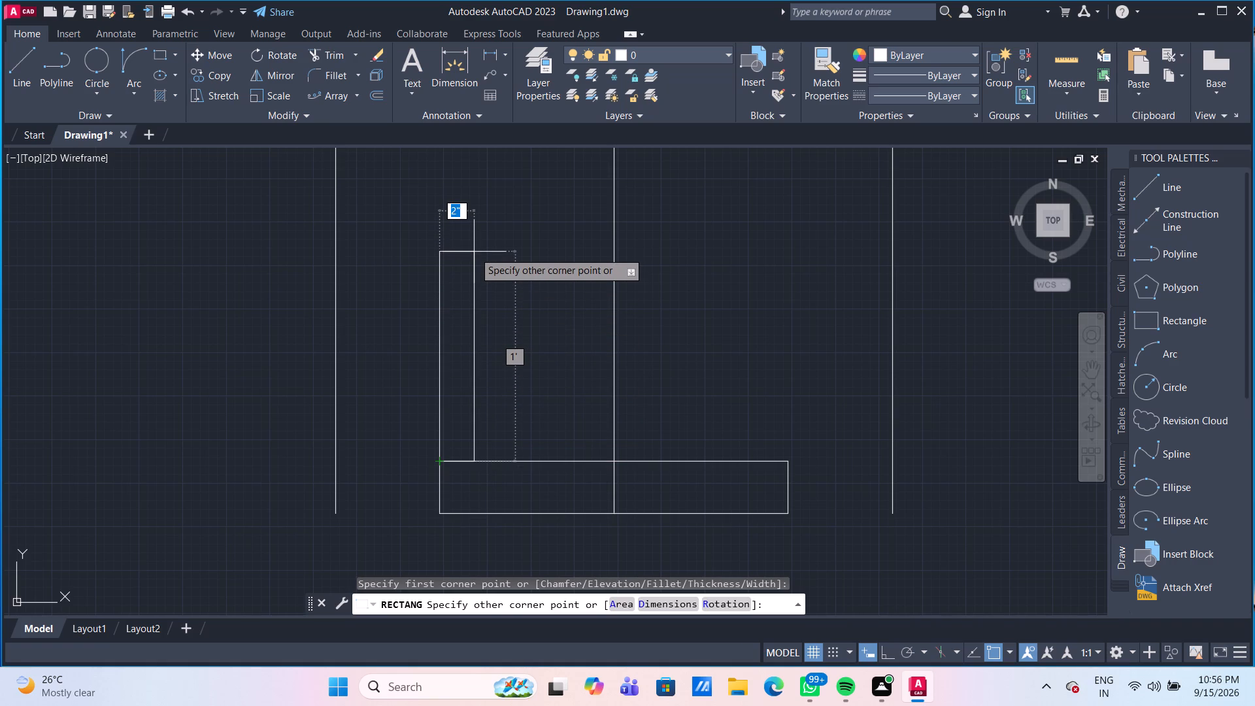
pyautogui.write('2"')
pyautogui.press('Tab')
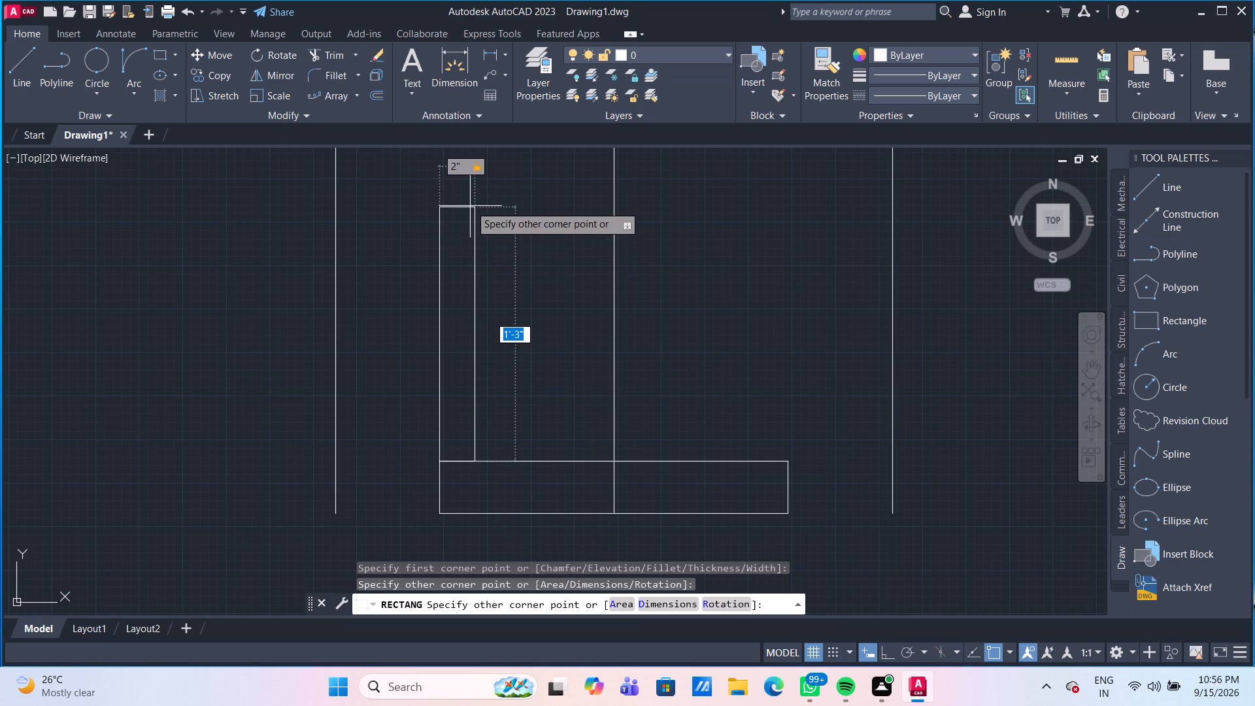
pyautogui.scroll(-1, 470, 201)
pyautogui.moveTo(470, 201); pyautogui.dragTo(471, 290, button='middle')
pyautogui.scroll(-1, 471, 273)
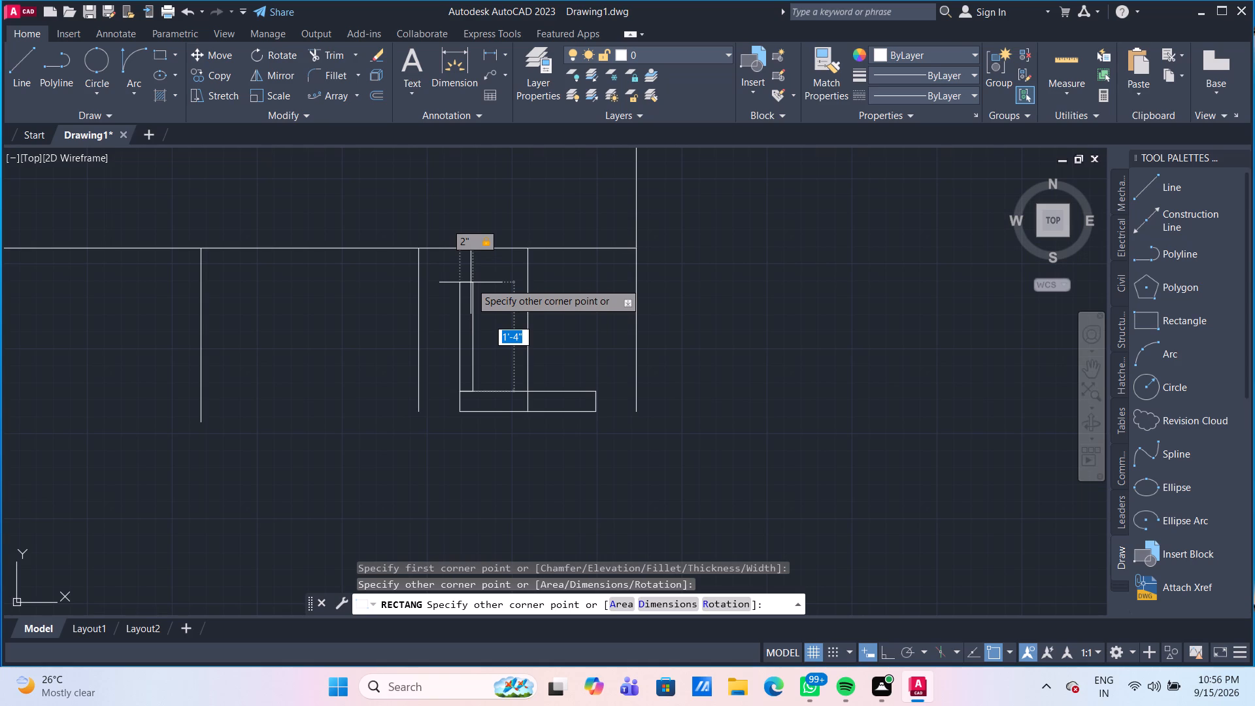
pyautogui.write('1\'6"')
pyautogui.press('Return')
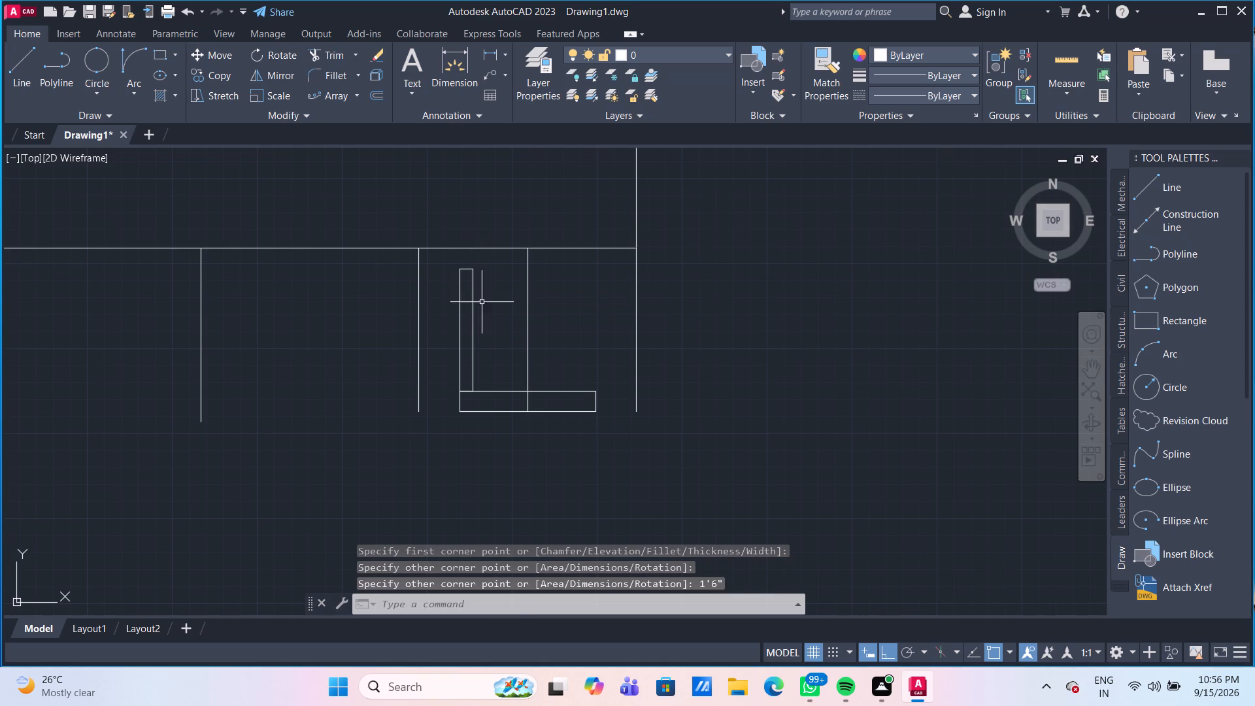
# Copy the narrow upright rectangle to the opposite end of the 1'8" outline, aligning its lower right corner with the outline's upper right corner.
pyautogui.click(492, 309)
pyautogui.click(453, 264)
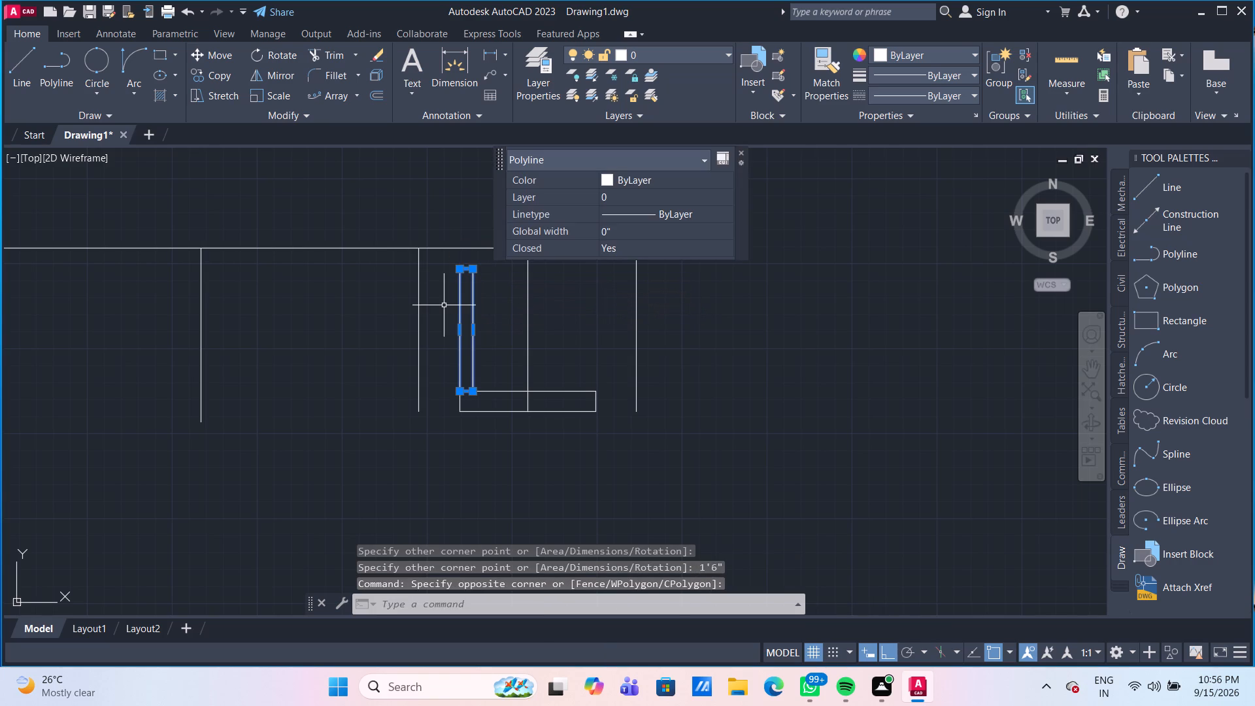
pyautogui.write('CO')
pyautogui.press('Return')
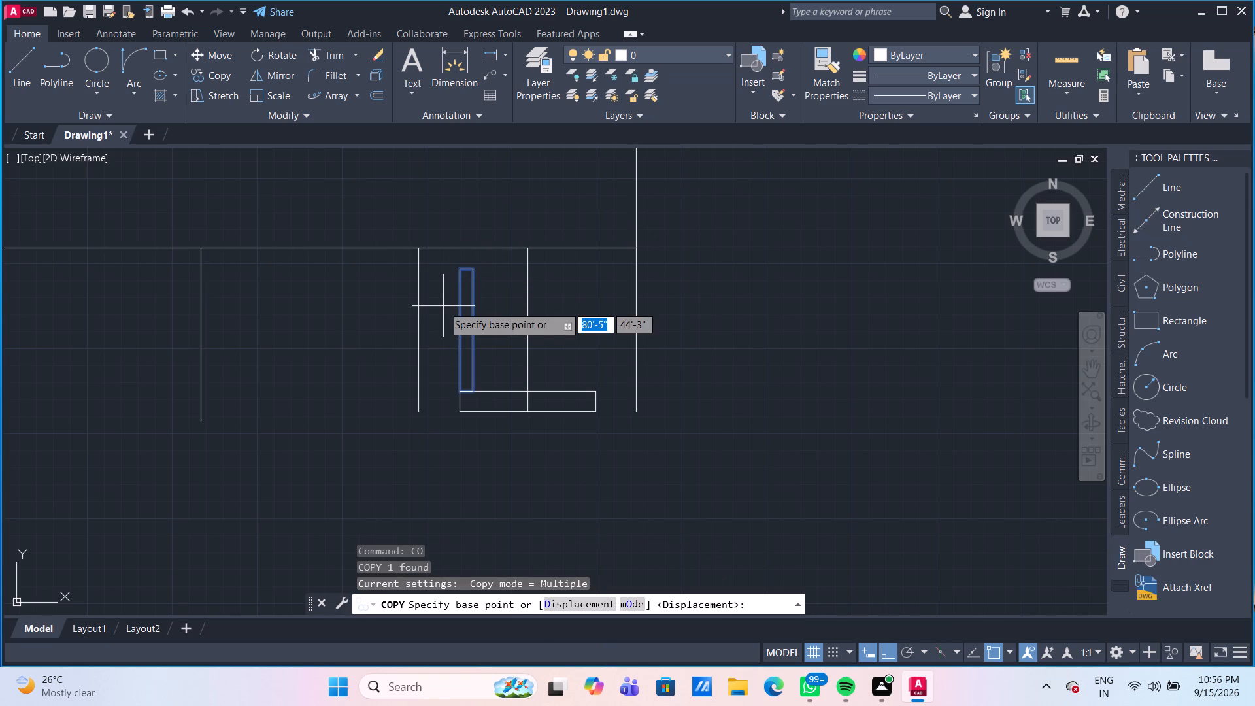
pyautogui.click(473, 389)
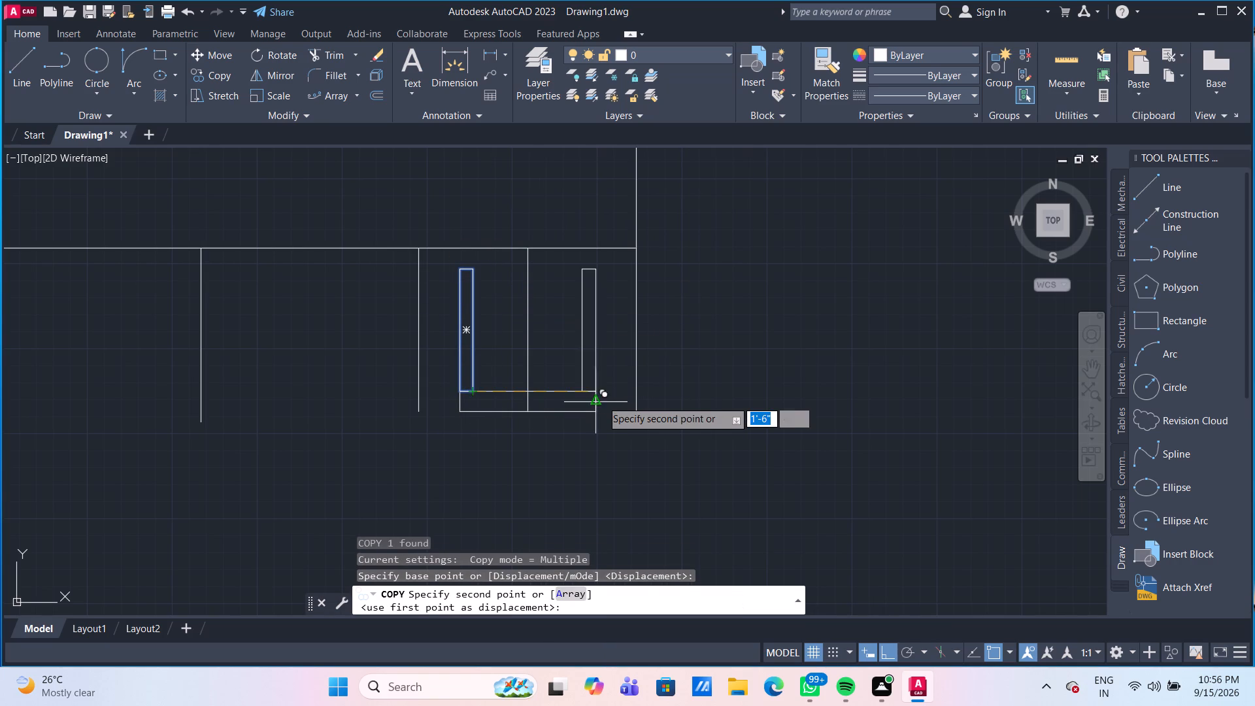
pyautogui.scroll(2, 602, 397)
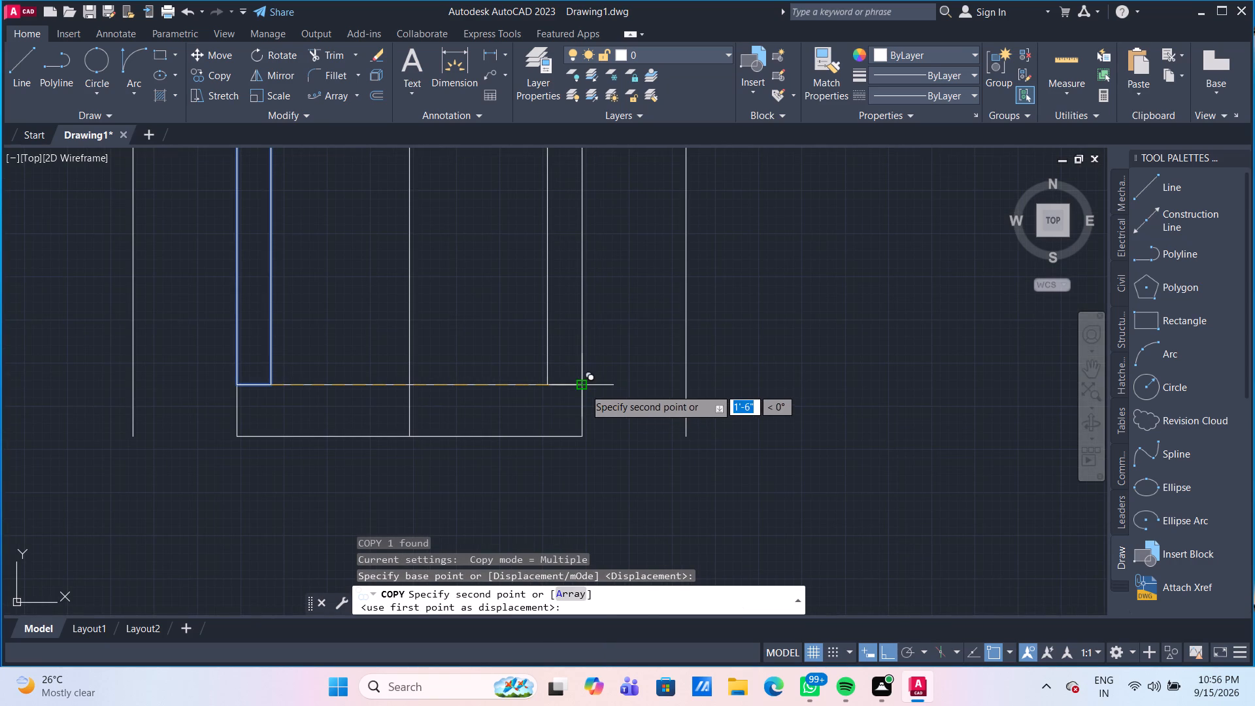
pyautogui.click(584, 388)
pyautogui.scroll(-1, 634, 412)
pyautogui.moveTo(637, 435); pyautogui.dragTo(639, 439, button='middle')
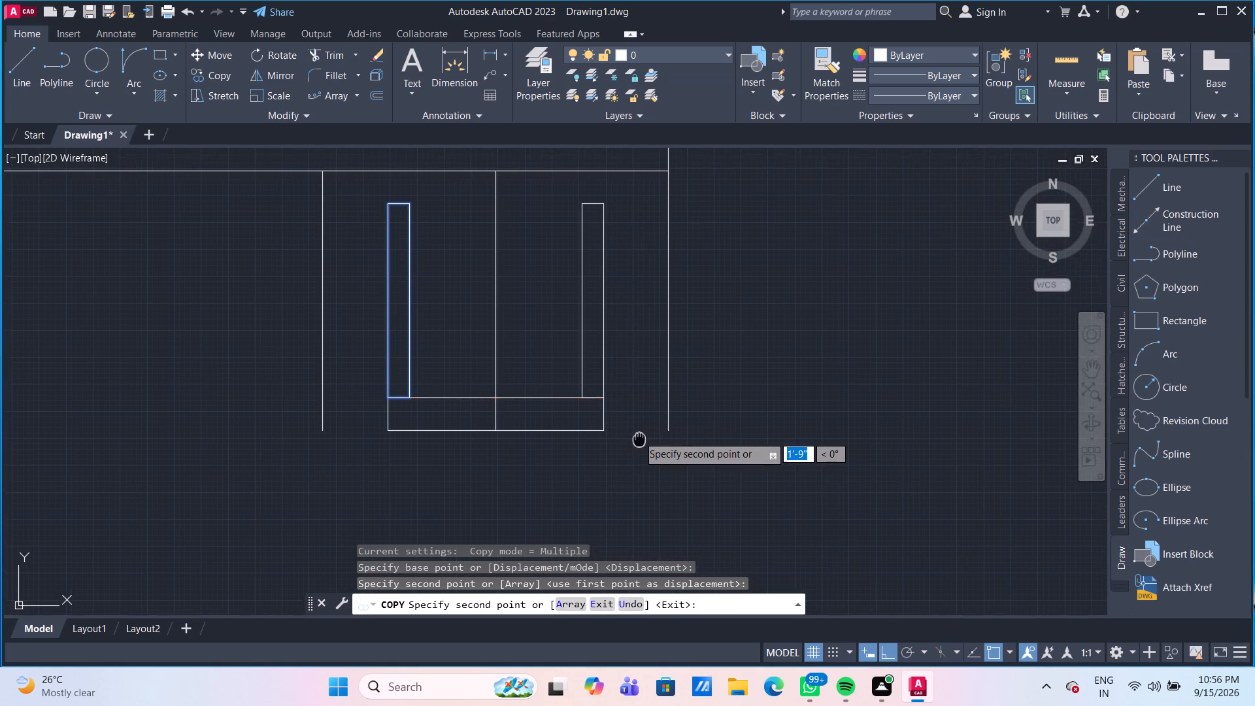
pyautogui.moveTo(639, 439); pyautogui.dragTo(636, 469, button='middle')
pyautogui.scroll(-1, 633, 470)
pyautogui.press('Escape')
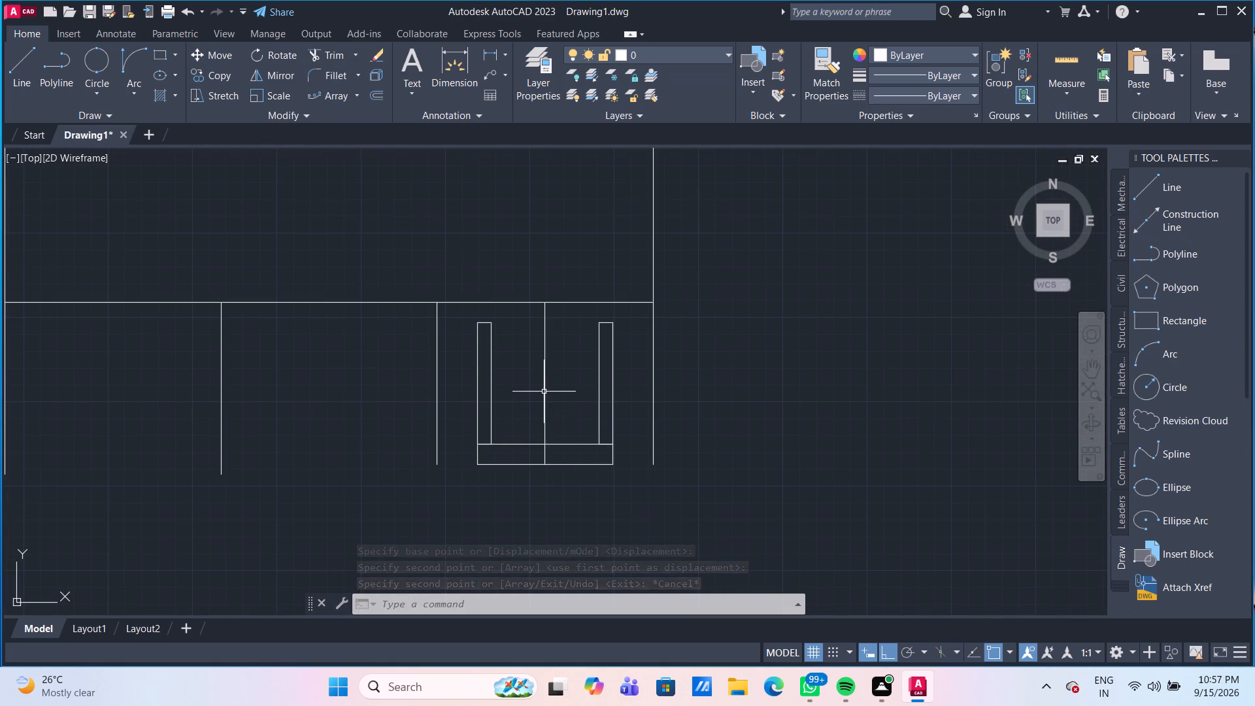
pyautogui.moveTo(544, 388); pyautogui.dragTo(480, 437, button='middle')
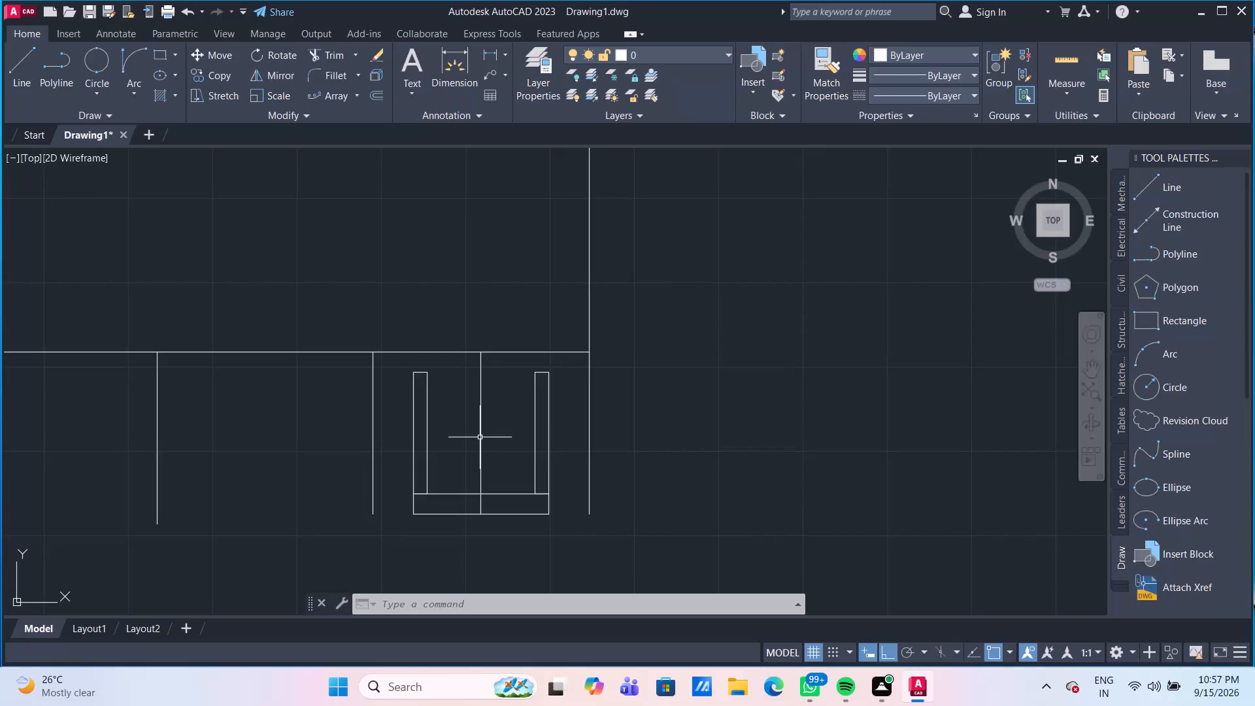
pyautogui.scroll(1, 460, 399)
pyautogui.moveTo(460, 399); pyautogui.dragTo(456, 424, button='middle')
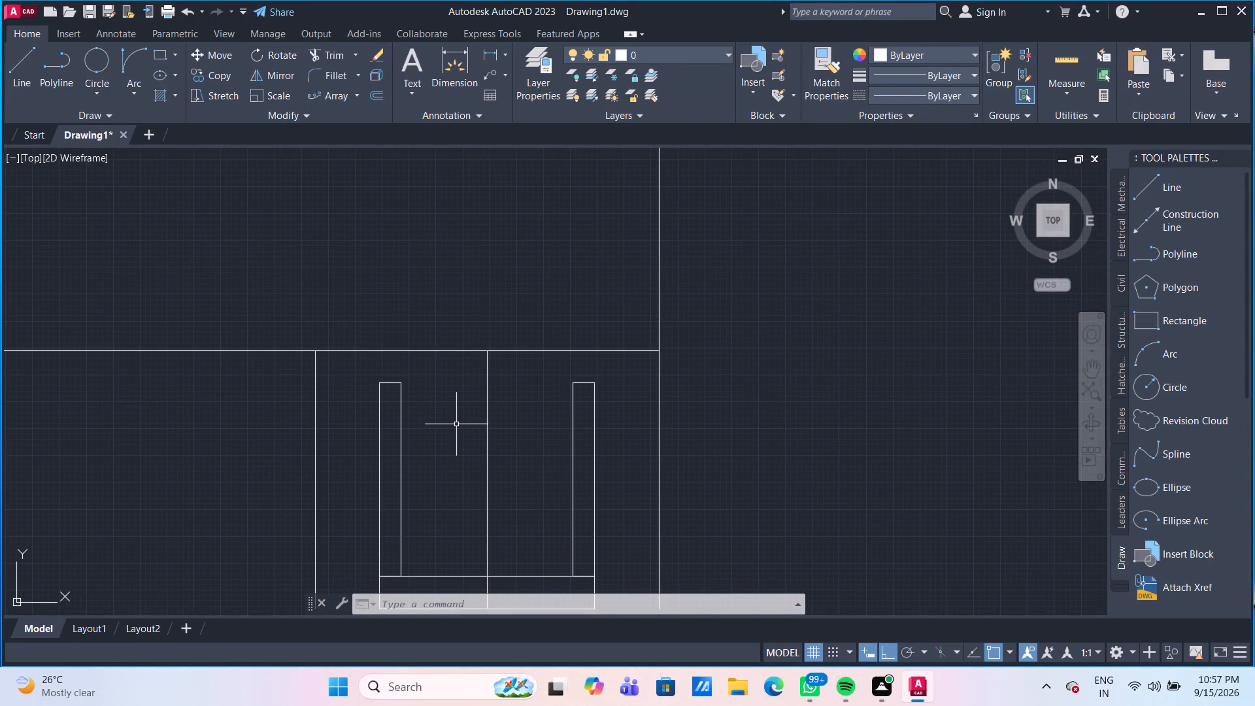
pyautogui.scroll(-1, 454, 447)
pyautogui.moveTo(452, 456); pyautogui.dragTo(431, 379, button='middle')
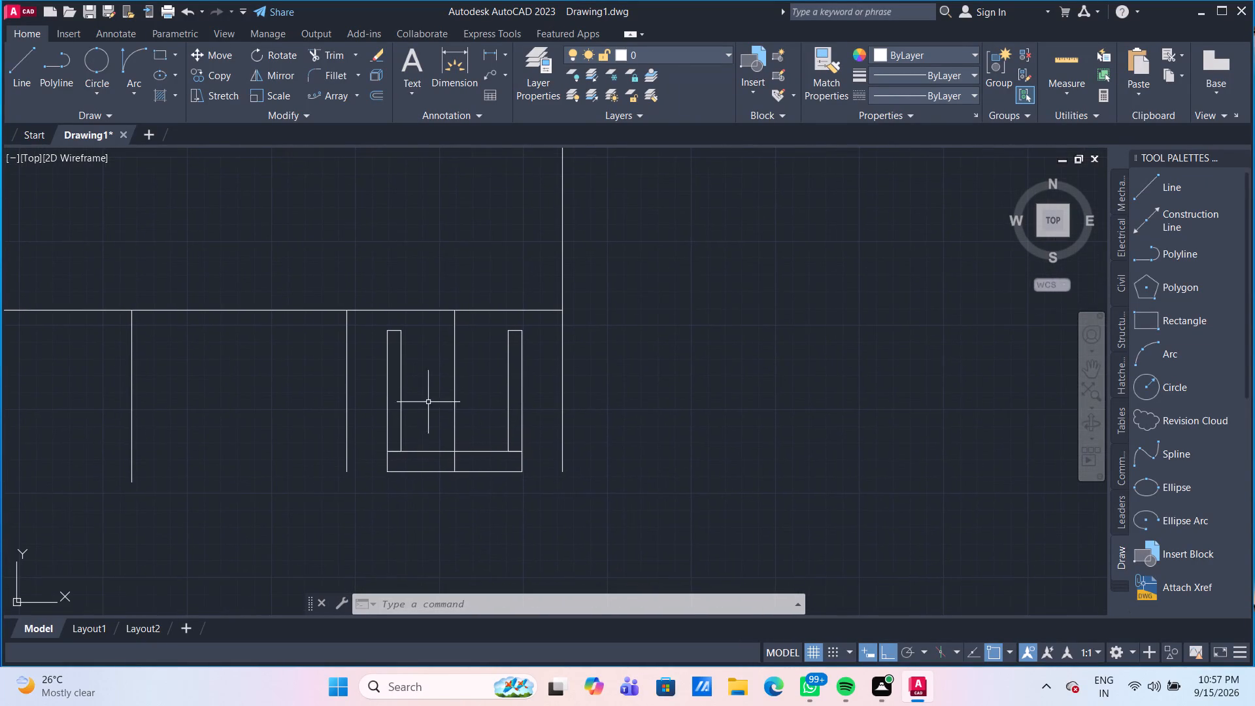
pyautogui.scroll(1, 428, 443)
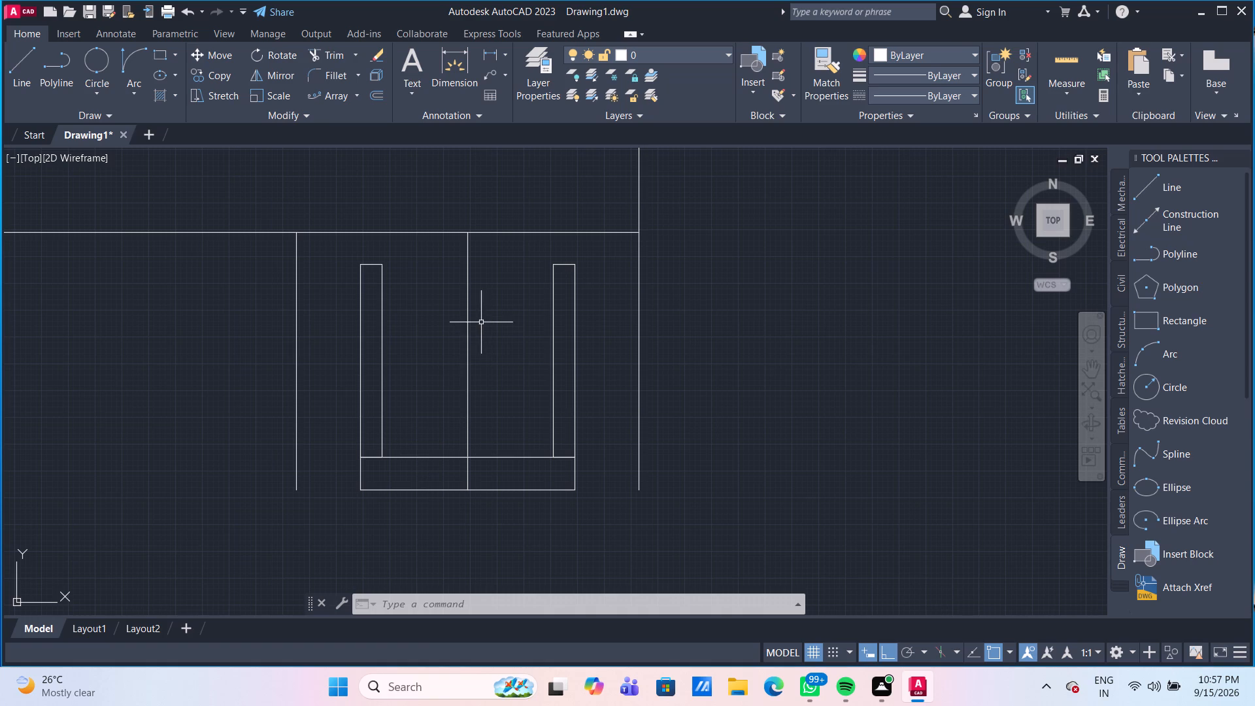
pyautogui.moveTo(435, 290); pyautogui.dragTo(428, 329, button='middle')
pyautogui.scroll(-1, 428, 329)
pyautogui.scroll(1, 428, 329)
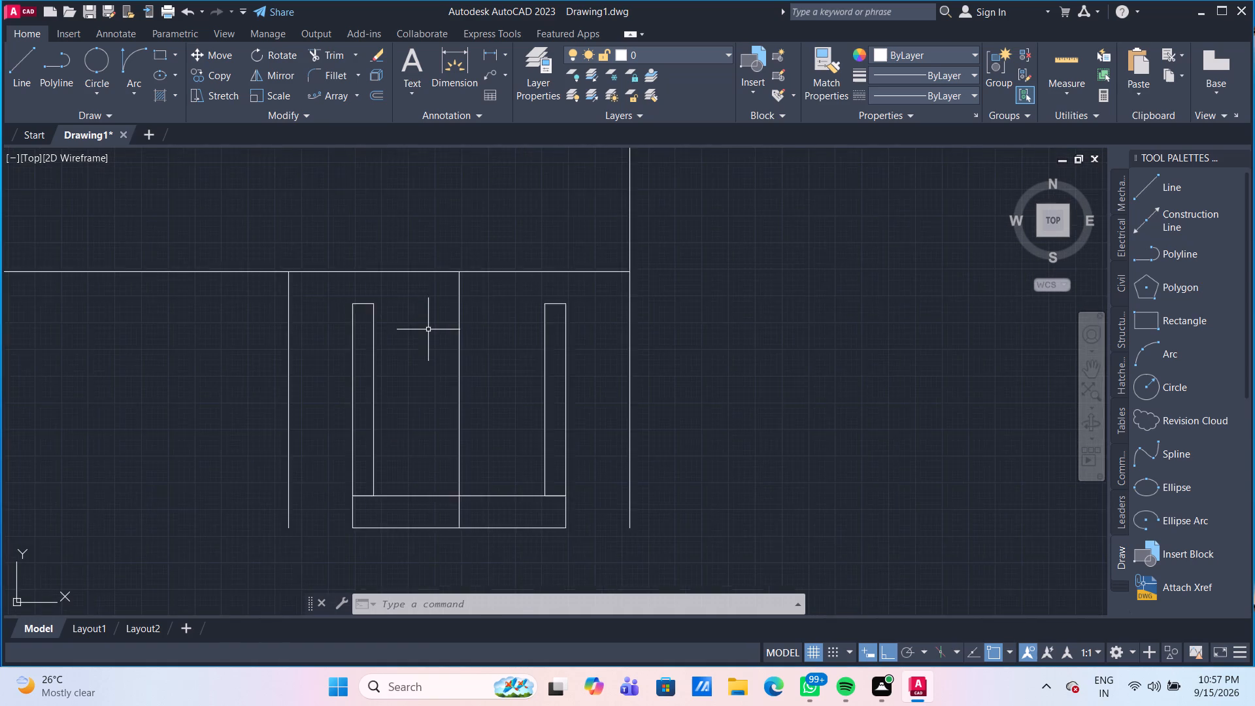
# Draw a 1'4" by 3" outline with lines between the two upright rectangles, flush with their upper ends.
pyautogui.scroll(1, 428, 329)
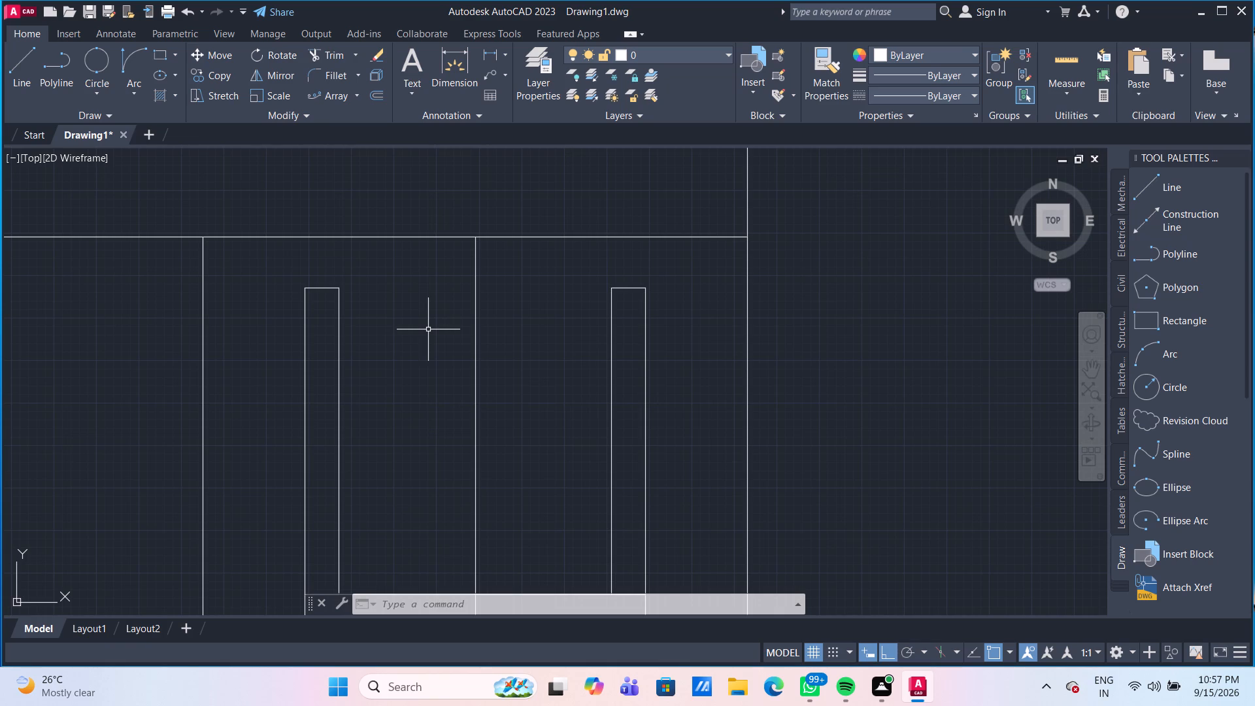
pyautogui.scroll(-2, 420, 341)
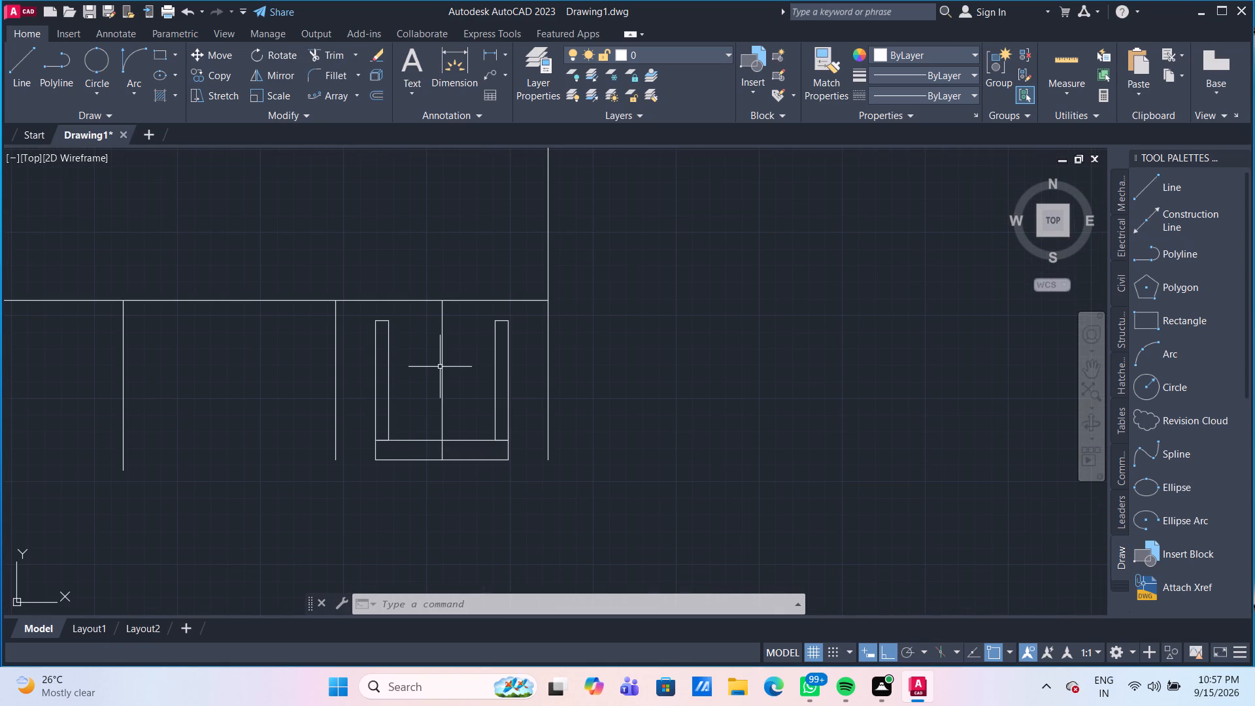
pyautogui.scroll(1, 443, 373)
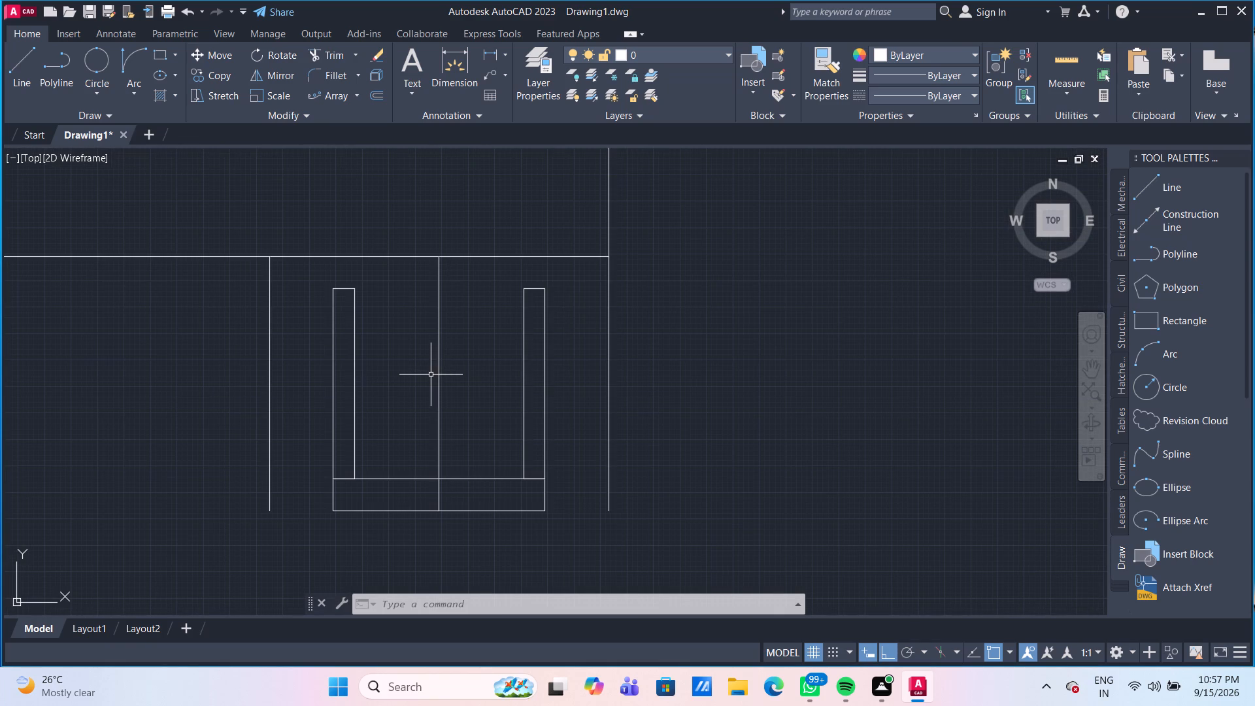
pyautogui.moveTo(429, 375); pyautogui.dragTo(415, 407, button='middle')
pyautogui.click(27, 81)
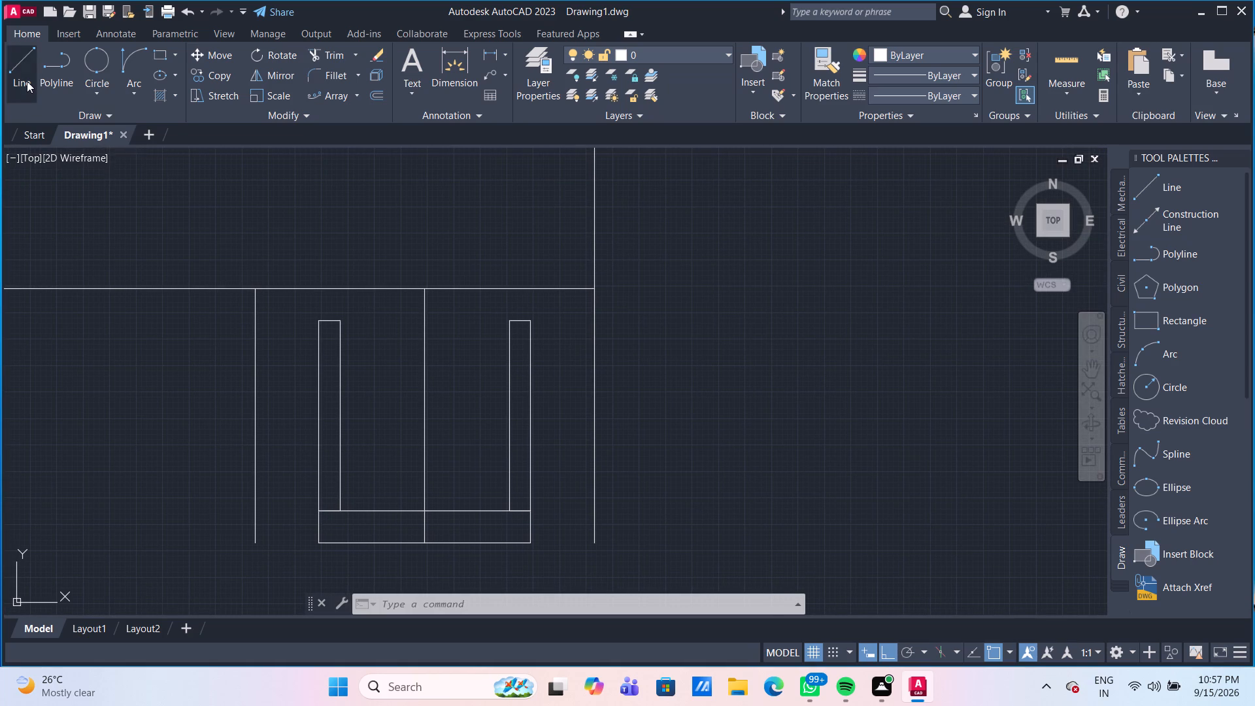
pyautogui.click(341, 320)
pyautogui.click(510, 326)
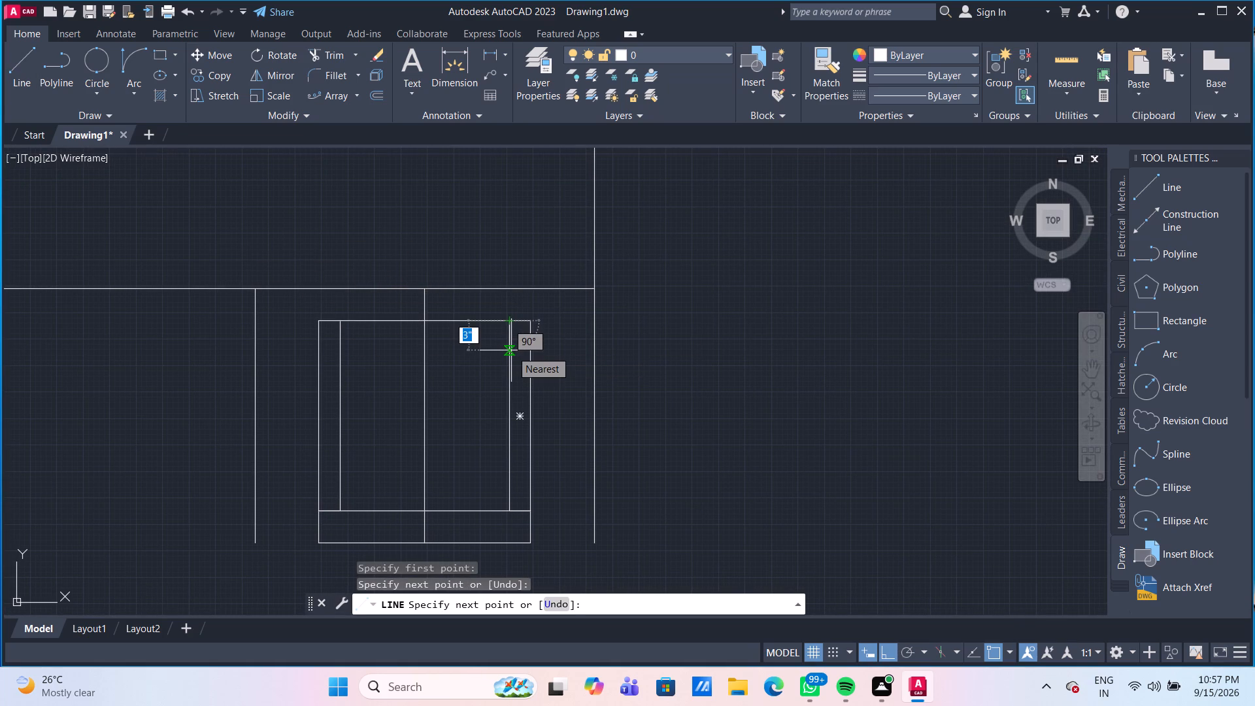
pyautogui.press('3')
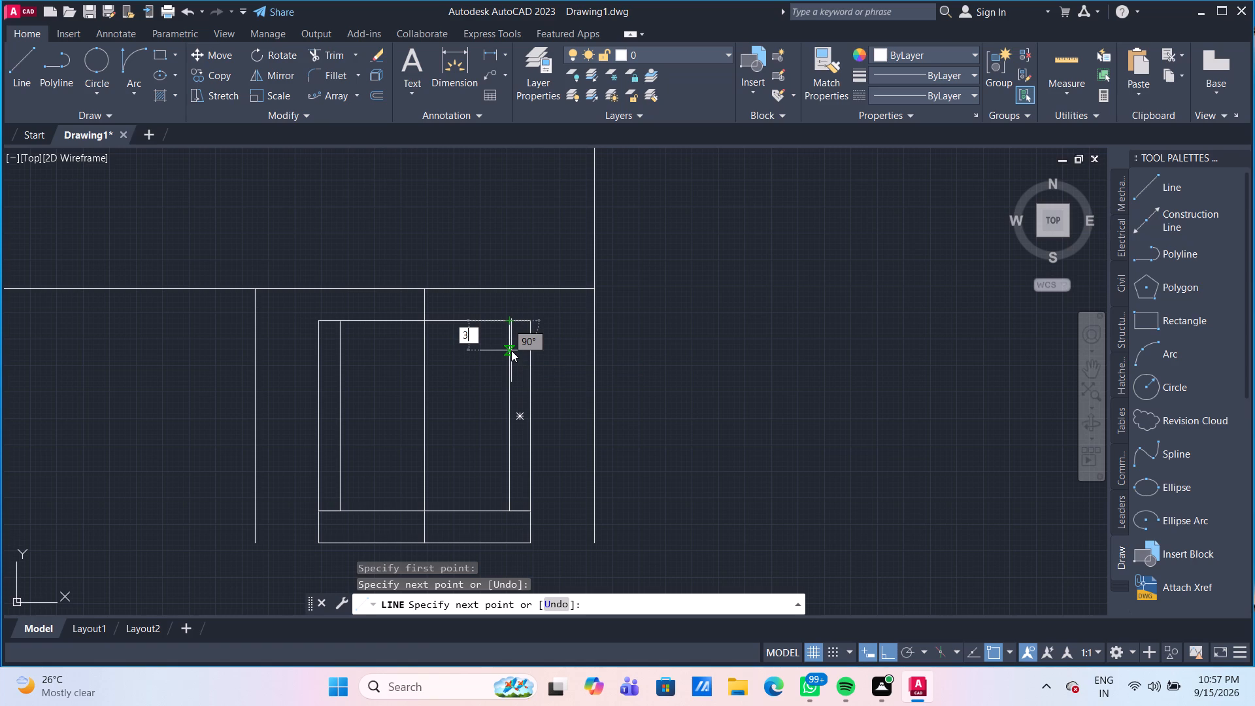
pyautogui.hotkey('shift', '"')
pyautogui.press('Return')
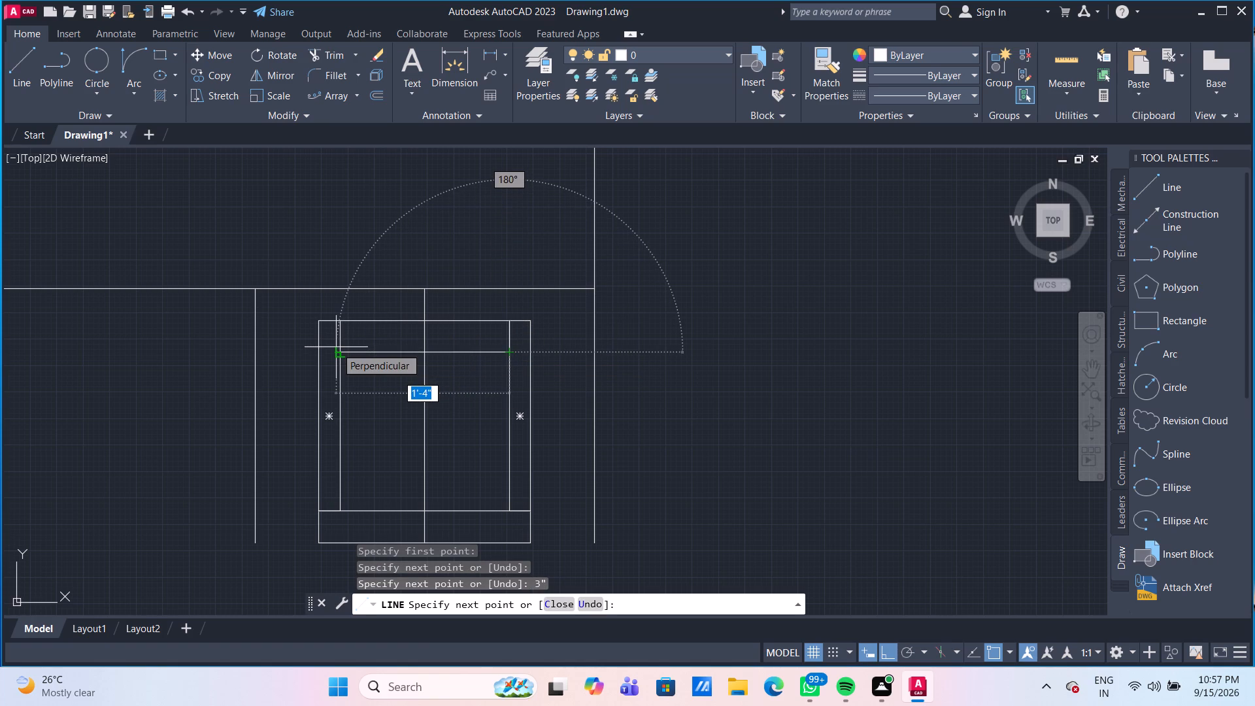
pyautogui.scroll(1, 336, 347)
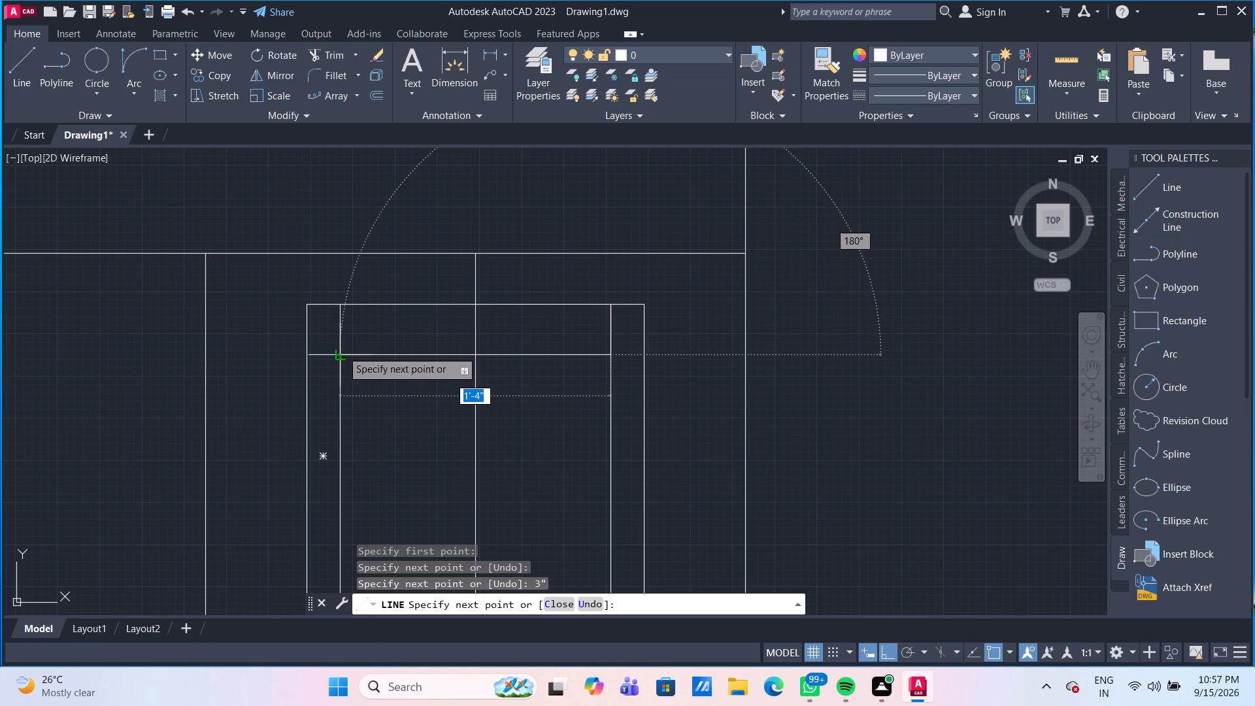
pyautogui.click(342, 350)
pyautogui.click(344, 307)
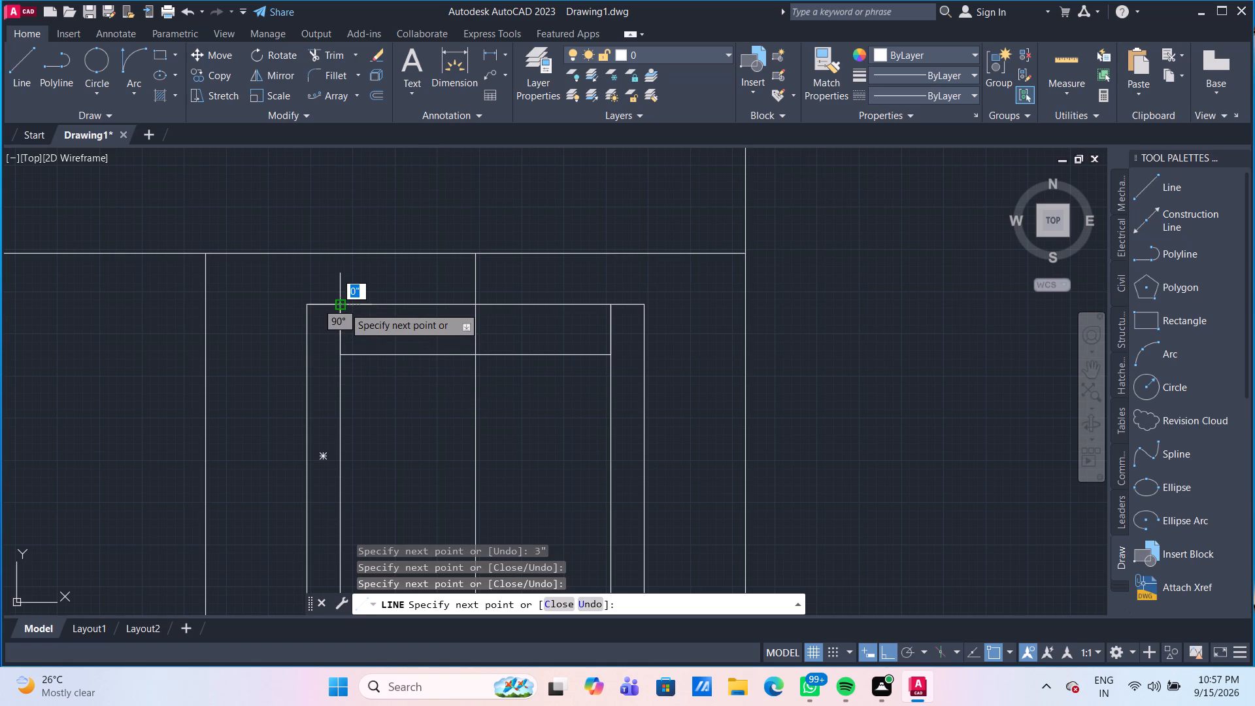
pyautogui.press('Escape')
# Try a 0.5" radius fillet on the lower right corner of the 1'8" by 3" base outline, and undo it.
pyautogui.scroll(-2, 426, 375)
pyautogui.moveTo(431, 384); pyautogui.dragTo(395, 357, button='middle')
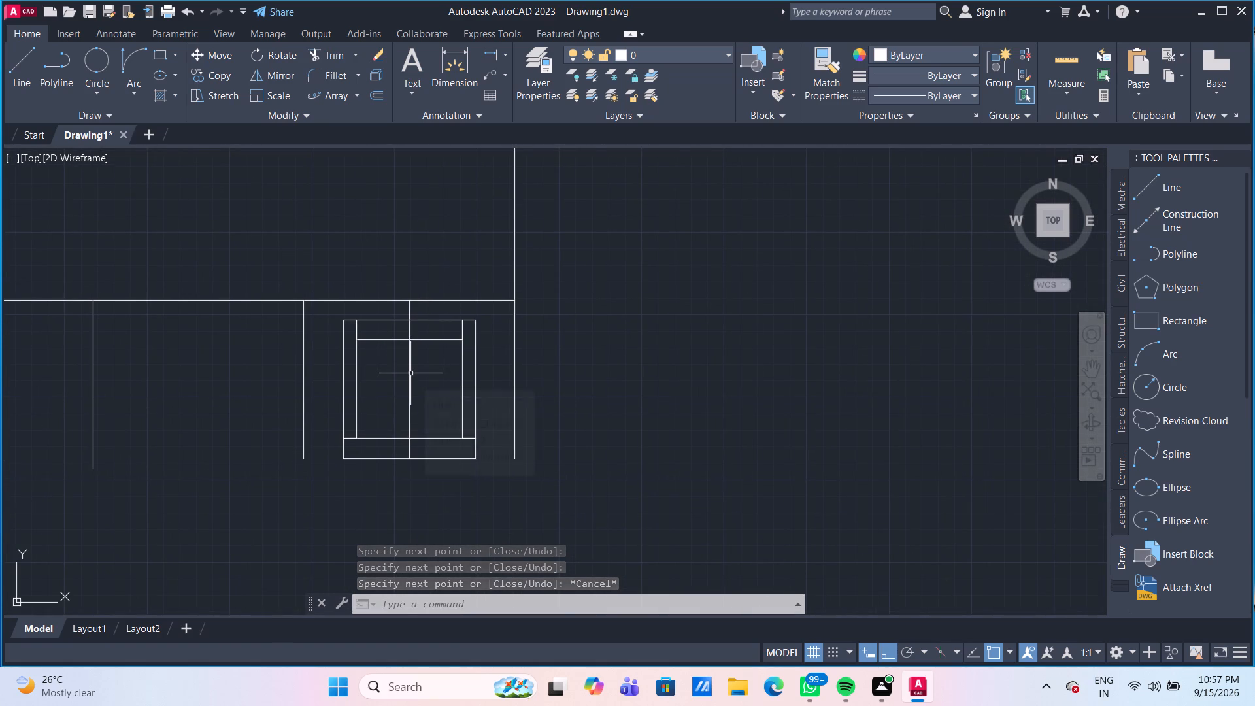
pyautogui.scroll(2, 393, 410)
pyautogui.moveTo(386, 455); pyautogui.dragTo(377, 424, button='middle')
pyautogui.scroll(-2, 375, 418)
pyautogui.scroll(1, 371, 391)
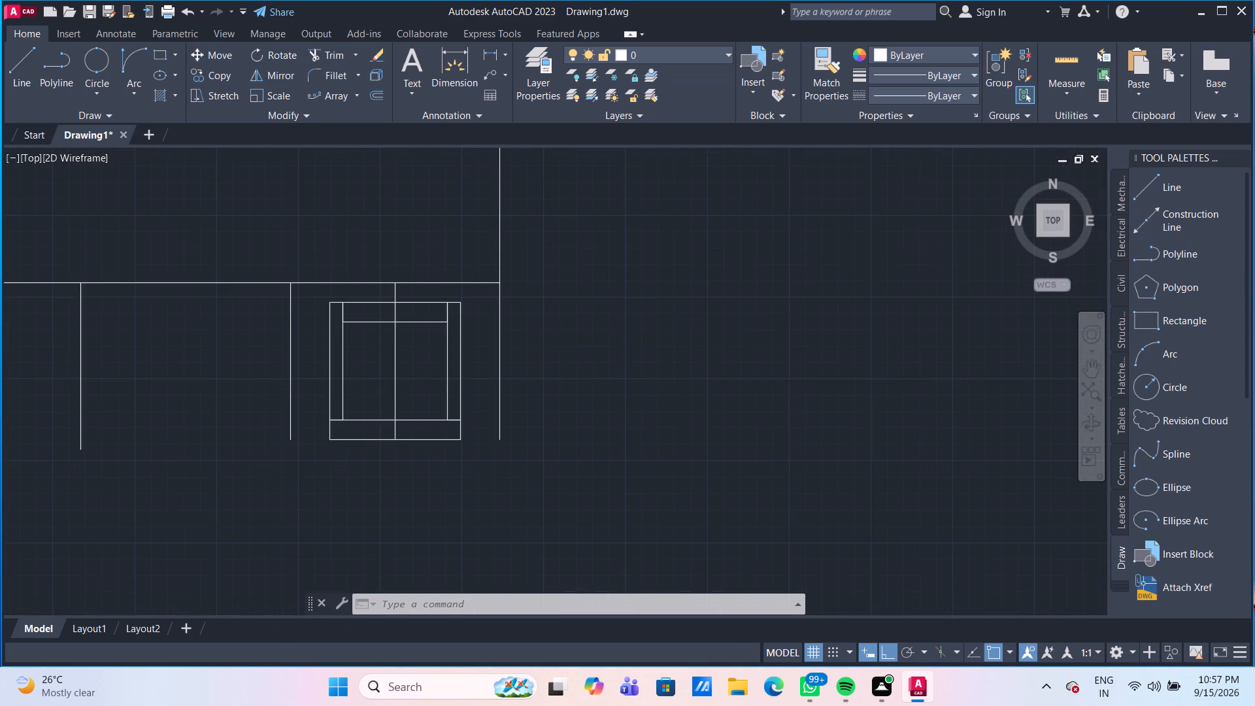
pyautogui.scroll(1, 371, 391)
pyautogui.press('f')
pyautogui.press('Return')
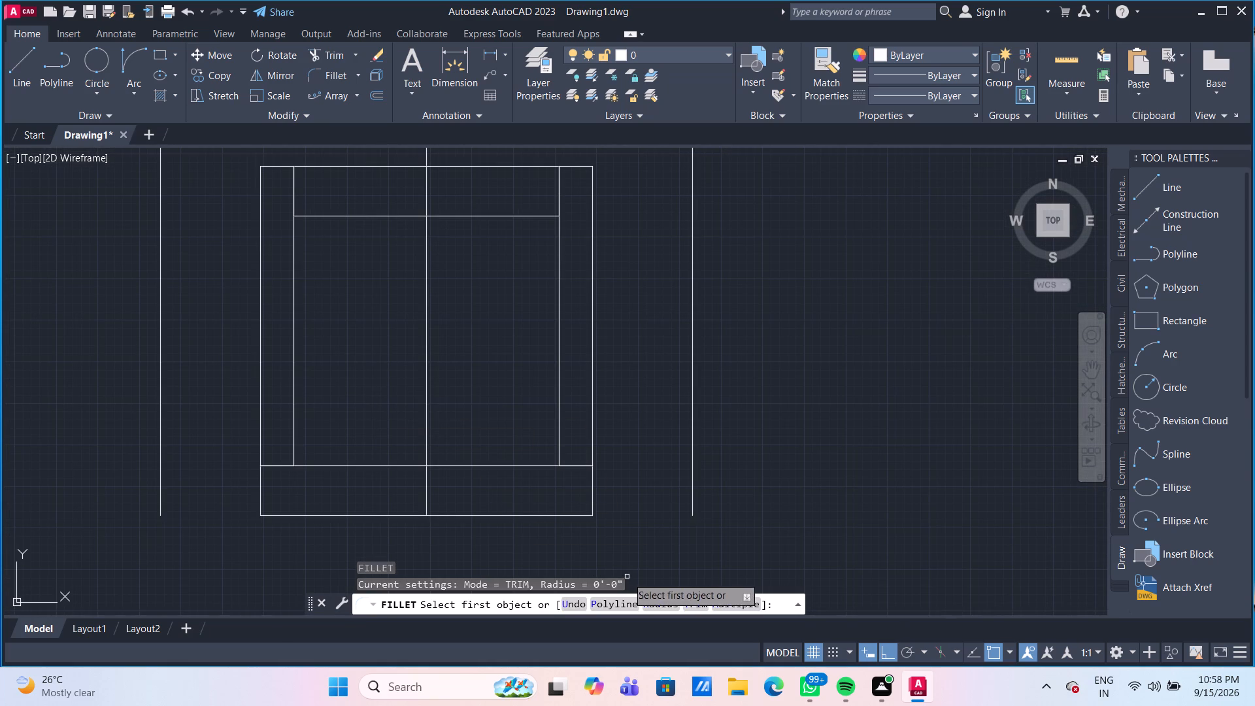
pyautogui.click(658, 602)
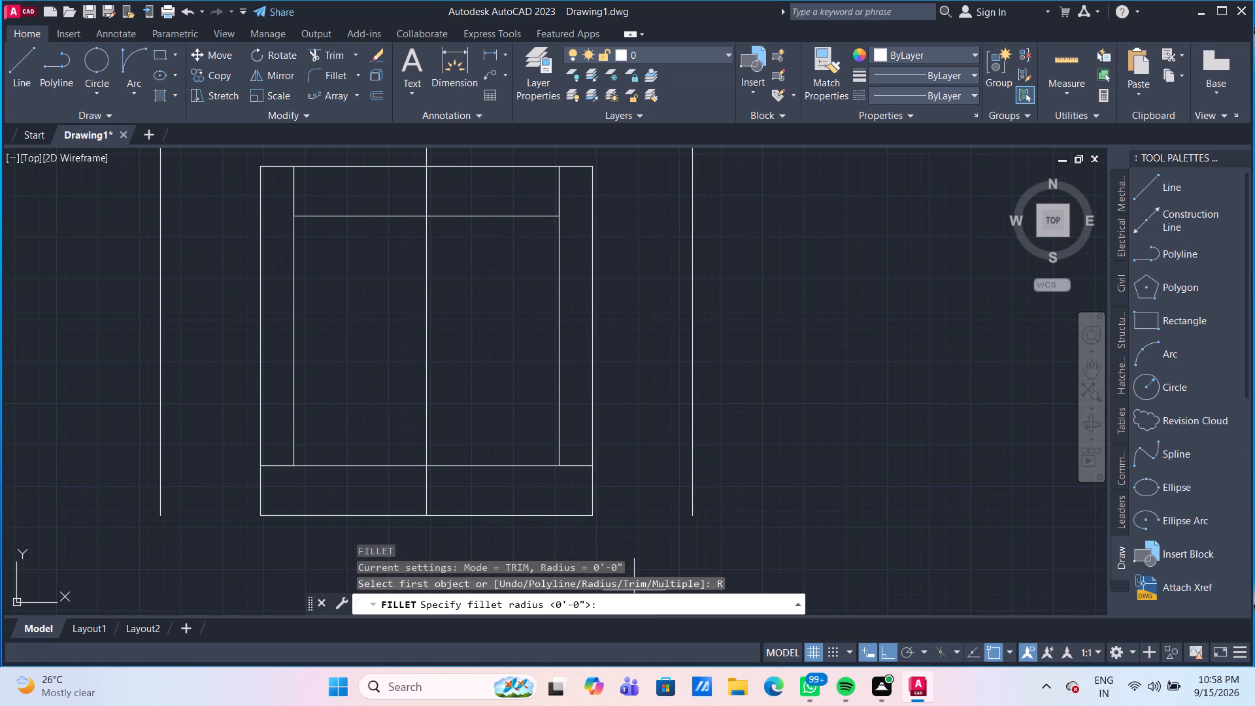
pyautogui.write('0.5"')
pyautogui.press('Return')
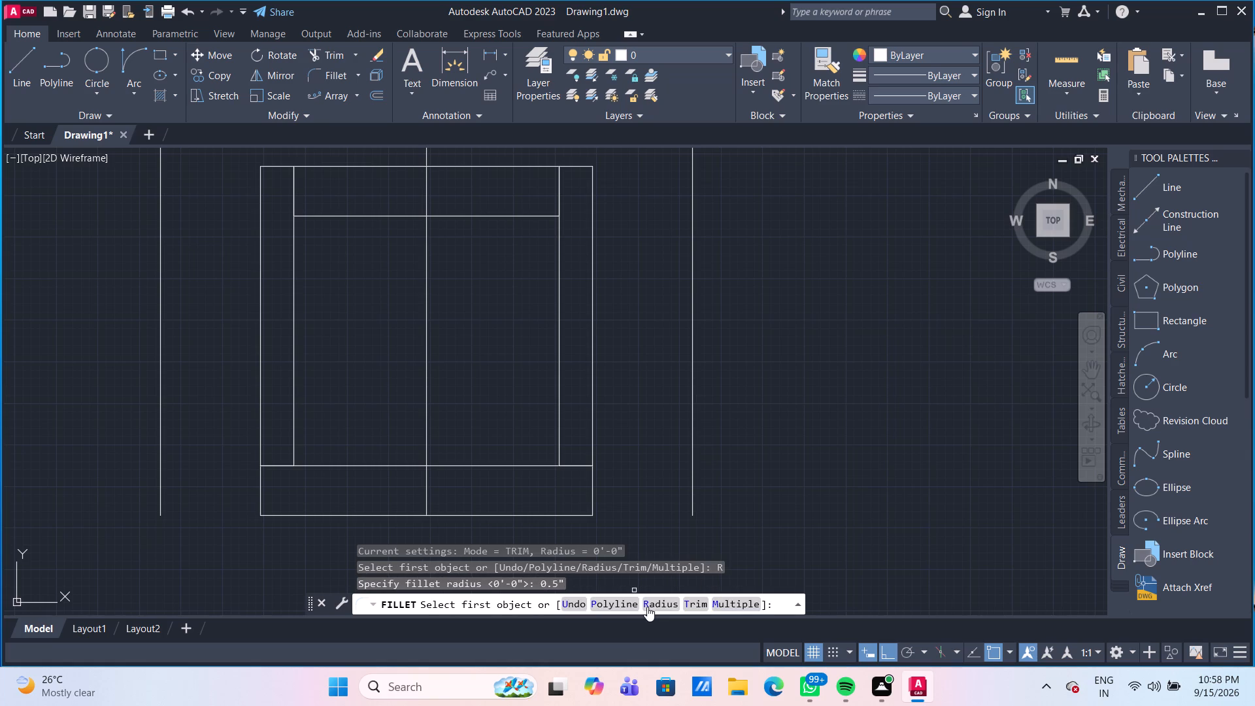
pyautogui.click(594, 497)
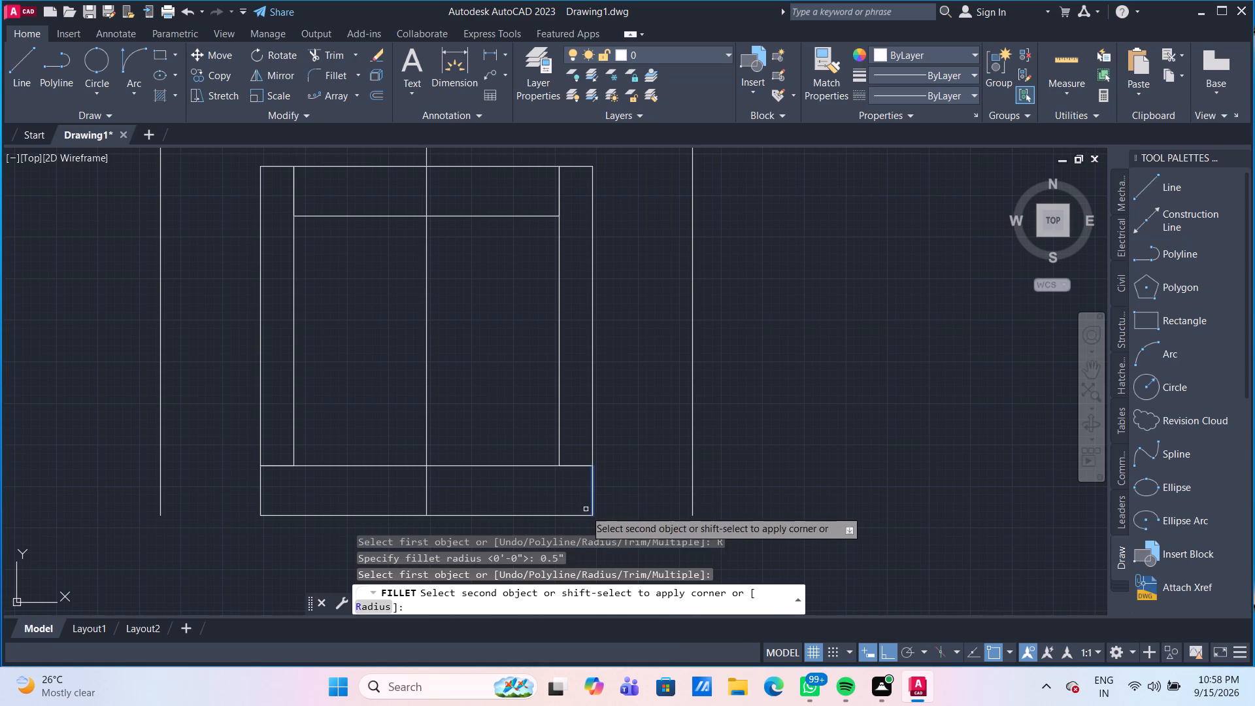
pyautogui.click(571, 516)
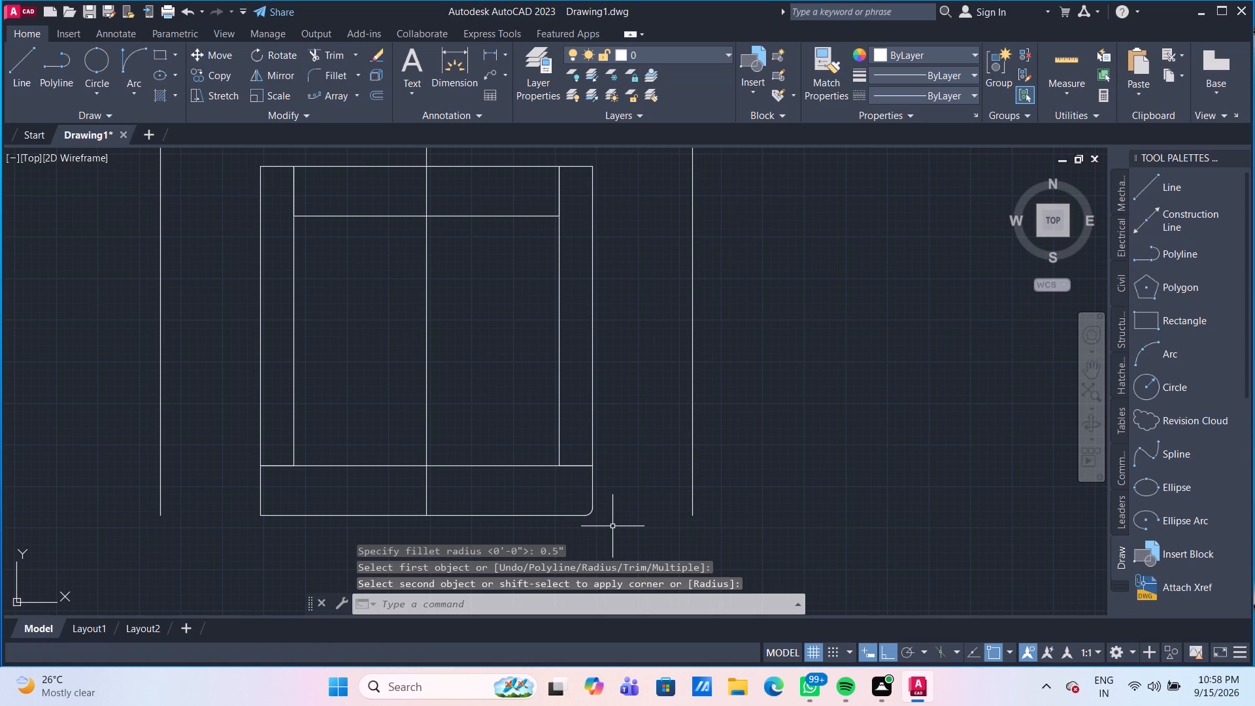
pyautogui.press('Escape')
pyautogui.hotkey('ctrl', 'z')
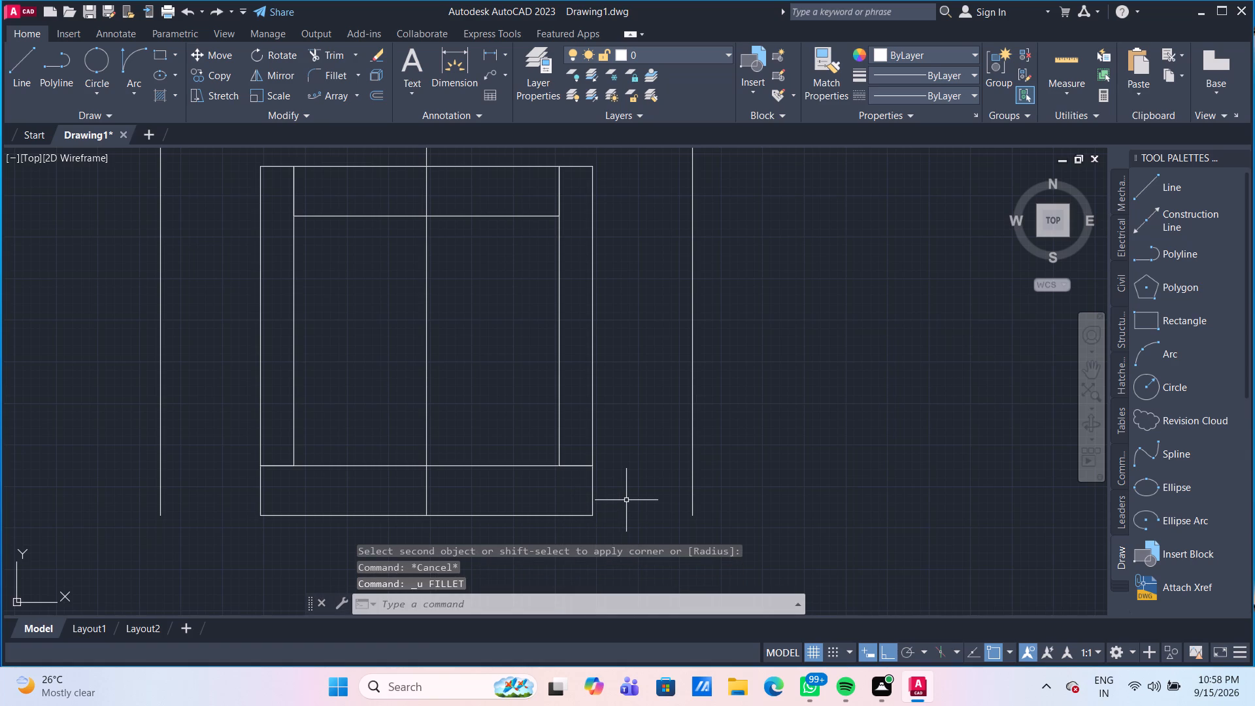
# Round the lower right and lower left corners of the 1'8" by 3" base outline with 1" radius fillets.
pyautogui.press('f')
pyautogui.press('Return')
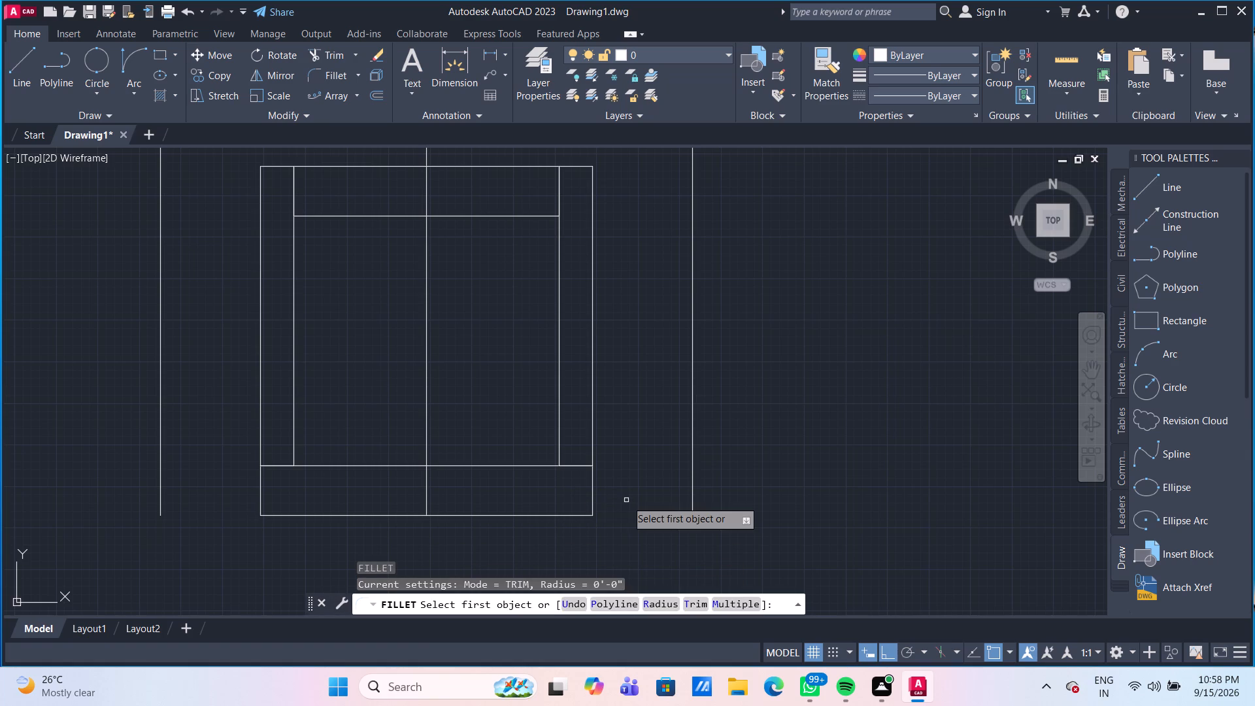
pyautogui.press('1')
pyautogui.hotkey('shift', '"')
pyautogui.click(670, 605)
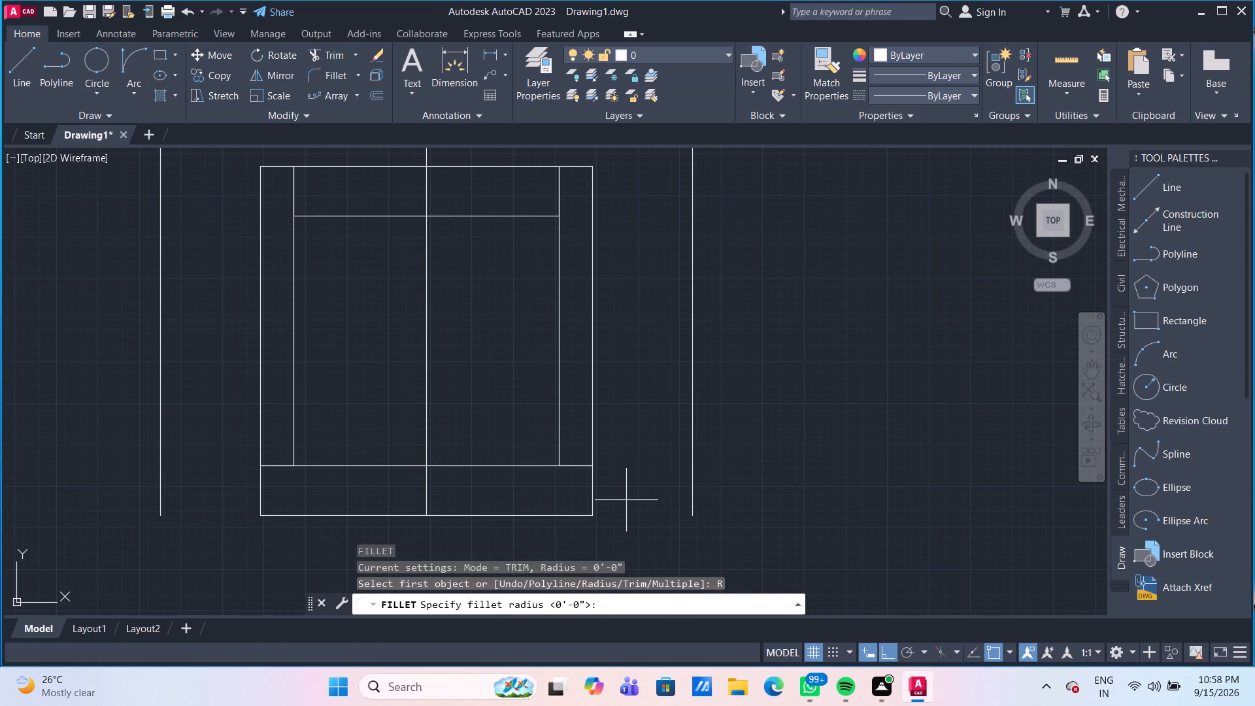
pyautogui.write('1"')
pyautogui.press('Return')
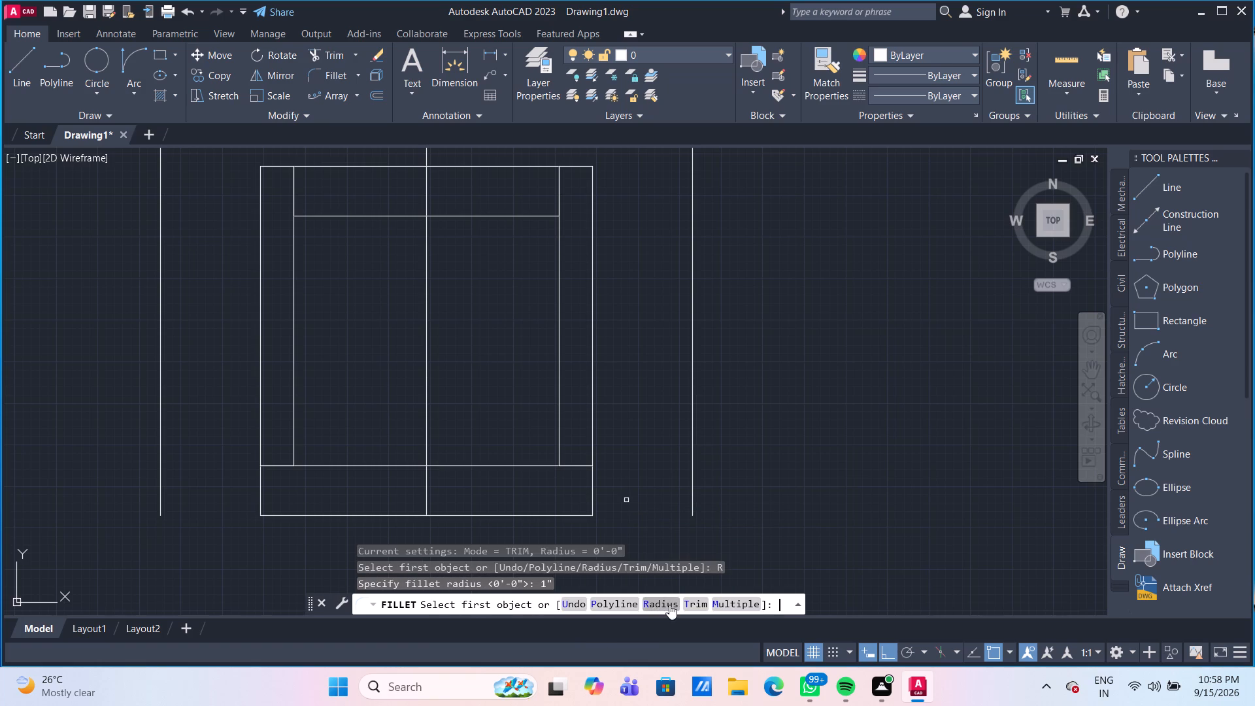
pyautogui.click(594, 503)
pyautogui.click(586, 515)
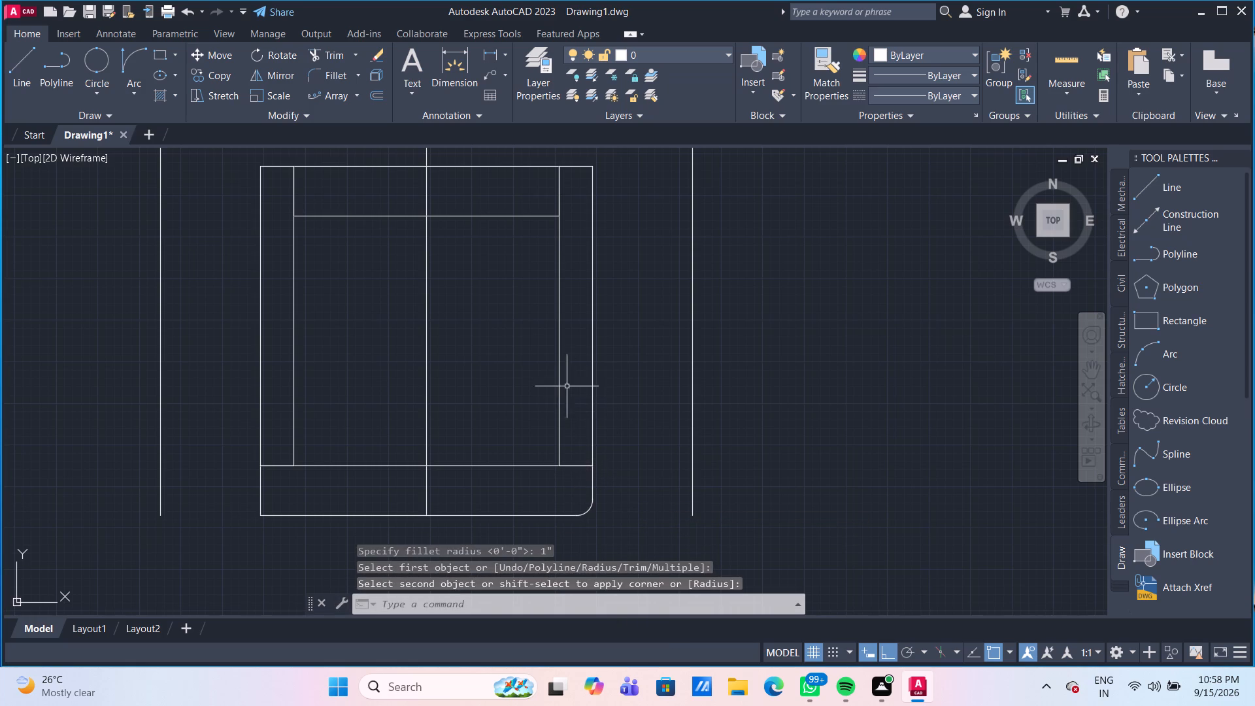
pyautogui.click(324, 73)
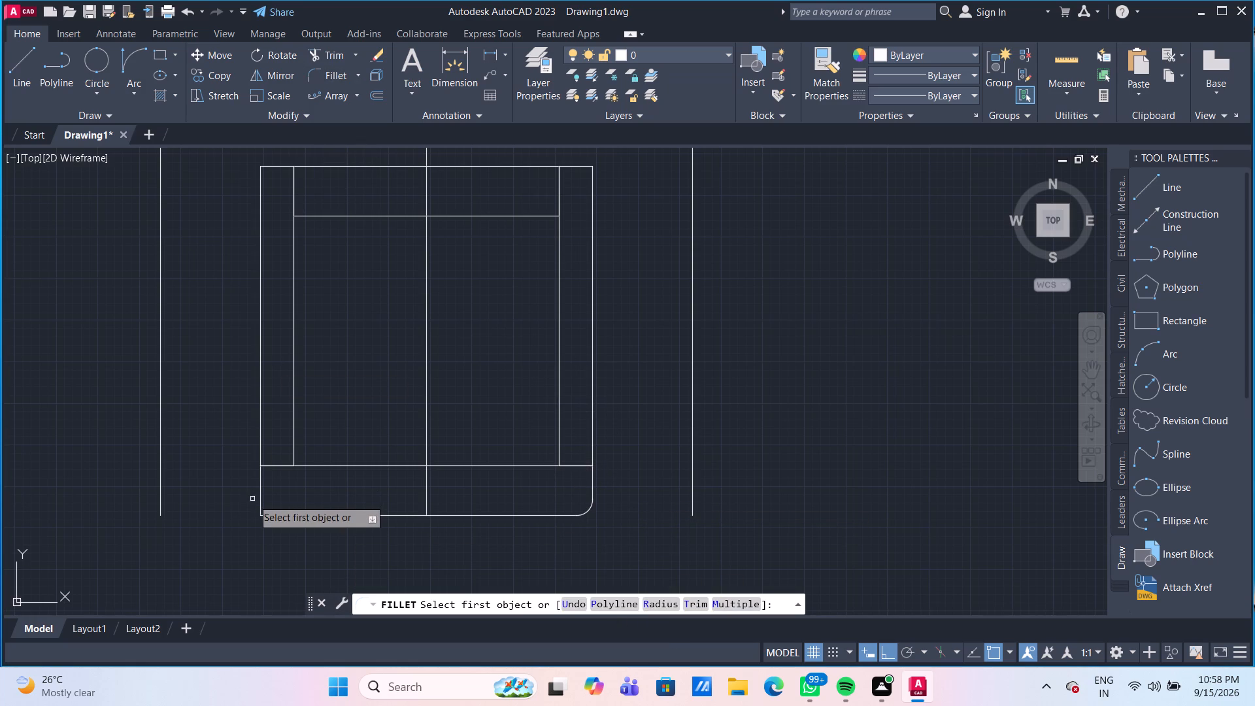
pyautogui.click(261, 499)
pyautogui.click(273, 515)
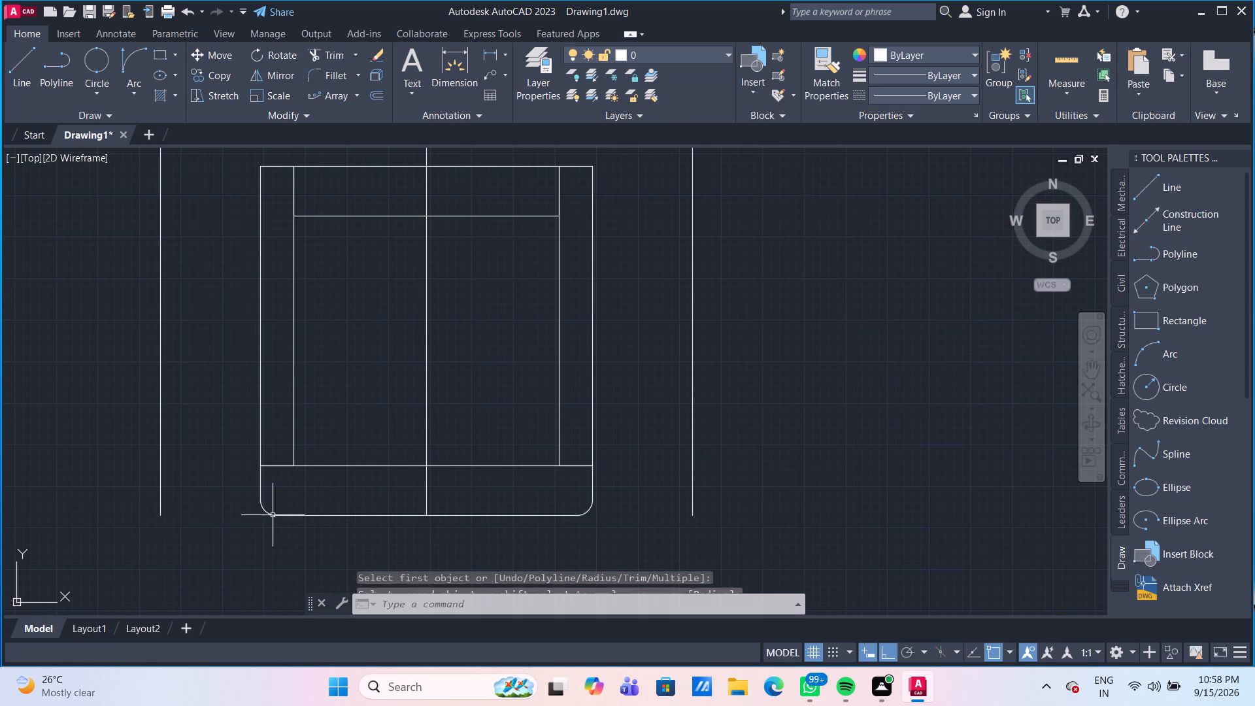
# Round the upper left corner of the base outline with the same 1" radius fillet.
pyautogui.moveTo(359, 314); pyautogui.dragTo(360, 344, button='middle')
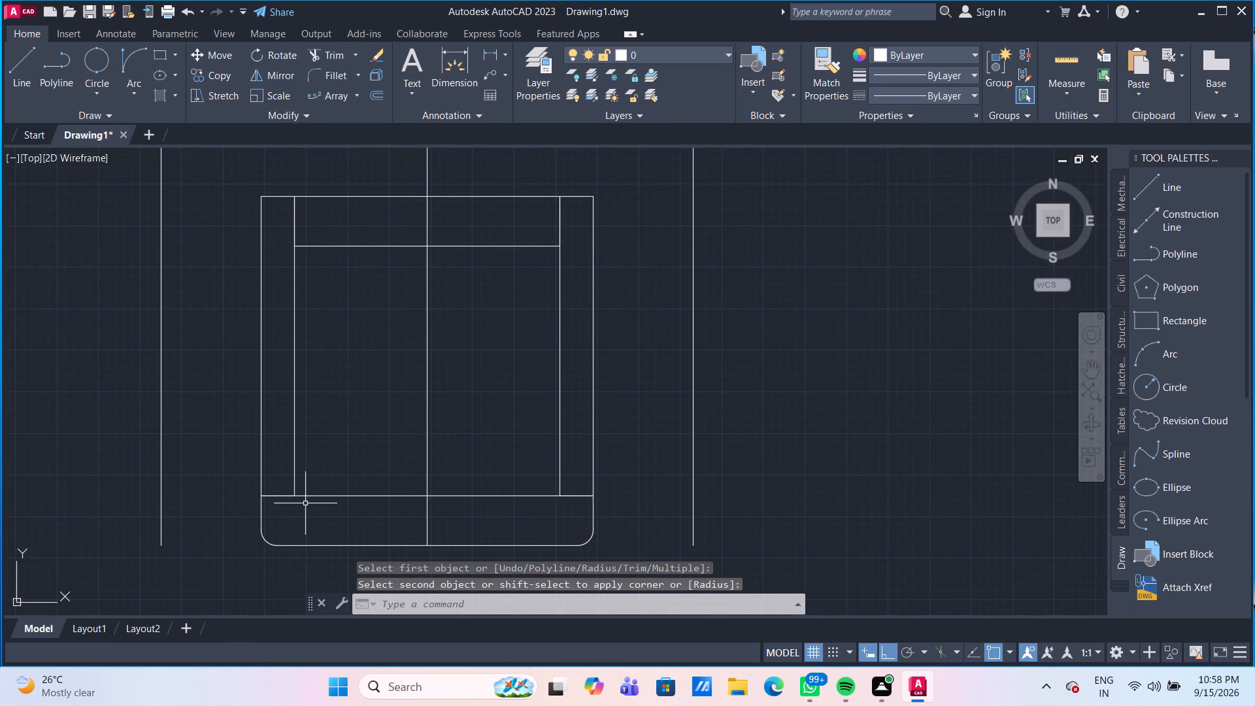
pyautogui.scroll(2, 280, 505)
pyautogui.moveTo(280, 502); pyautogui.dragTo(298, 446, button='middle')
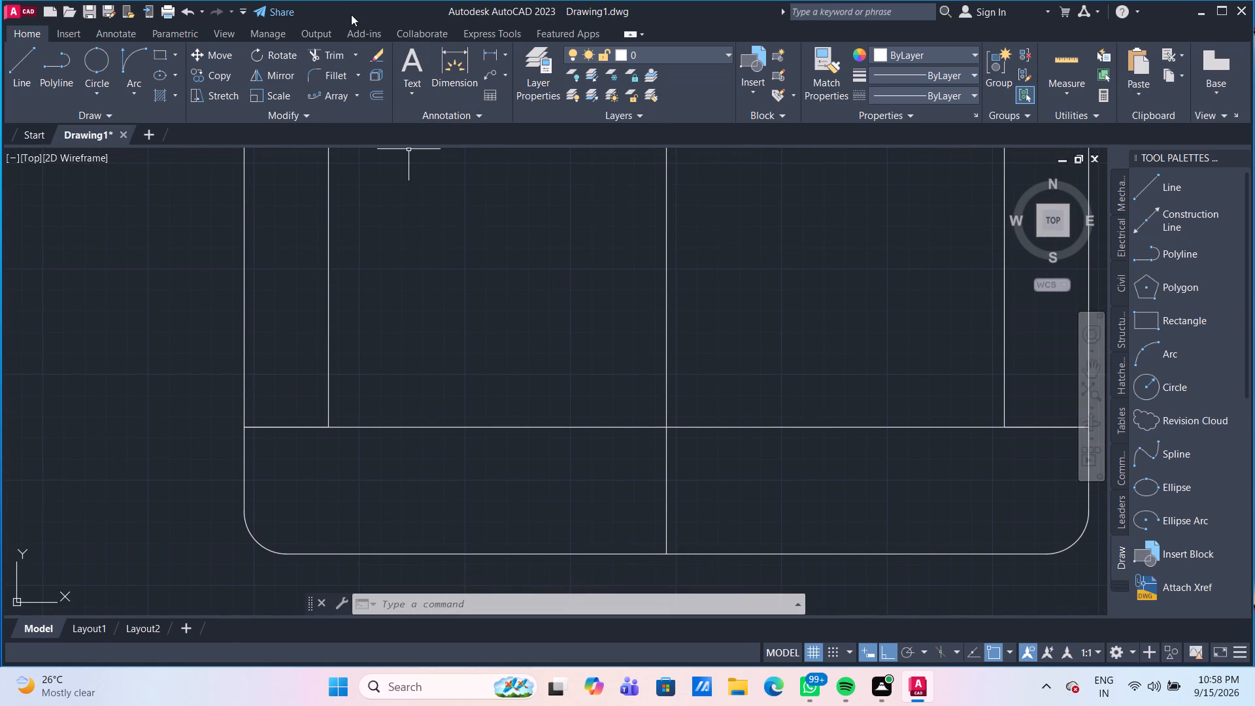
pyautogui.click(326, 77)
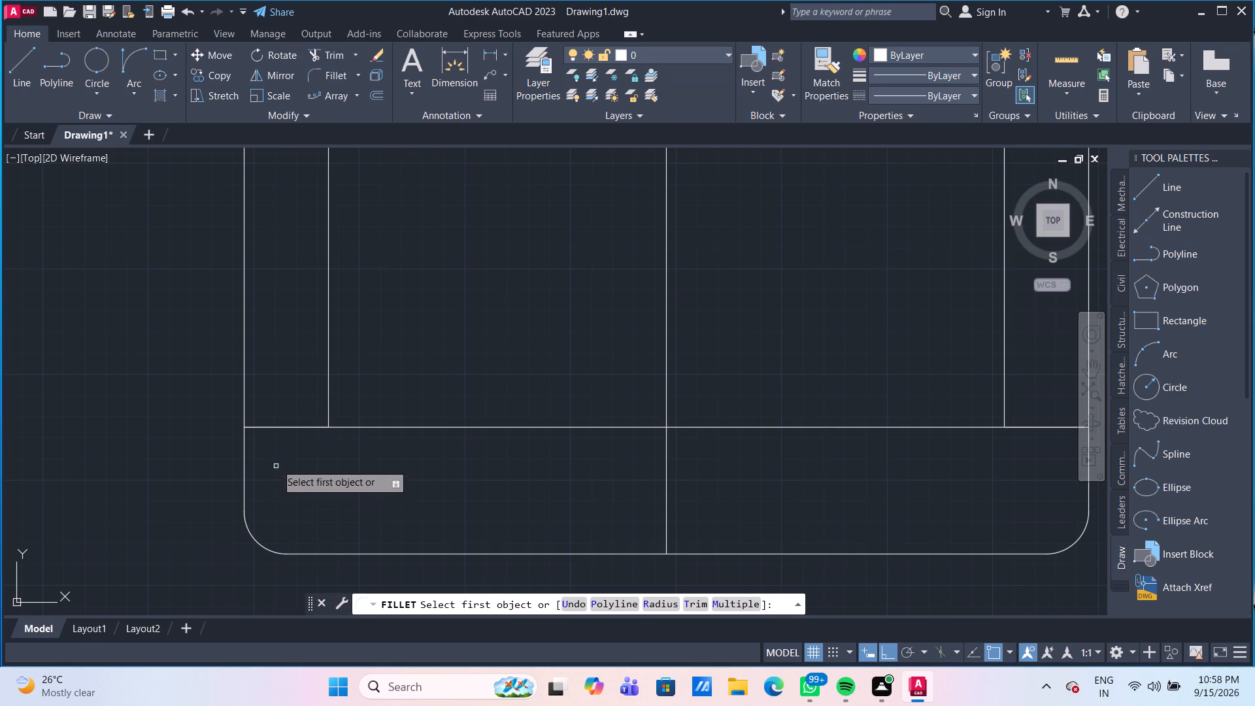
pyautogui.click(282, 428)
pyautogui.click(243, 452)
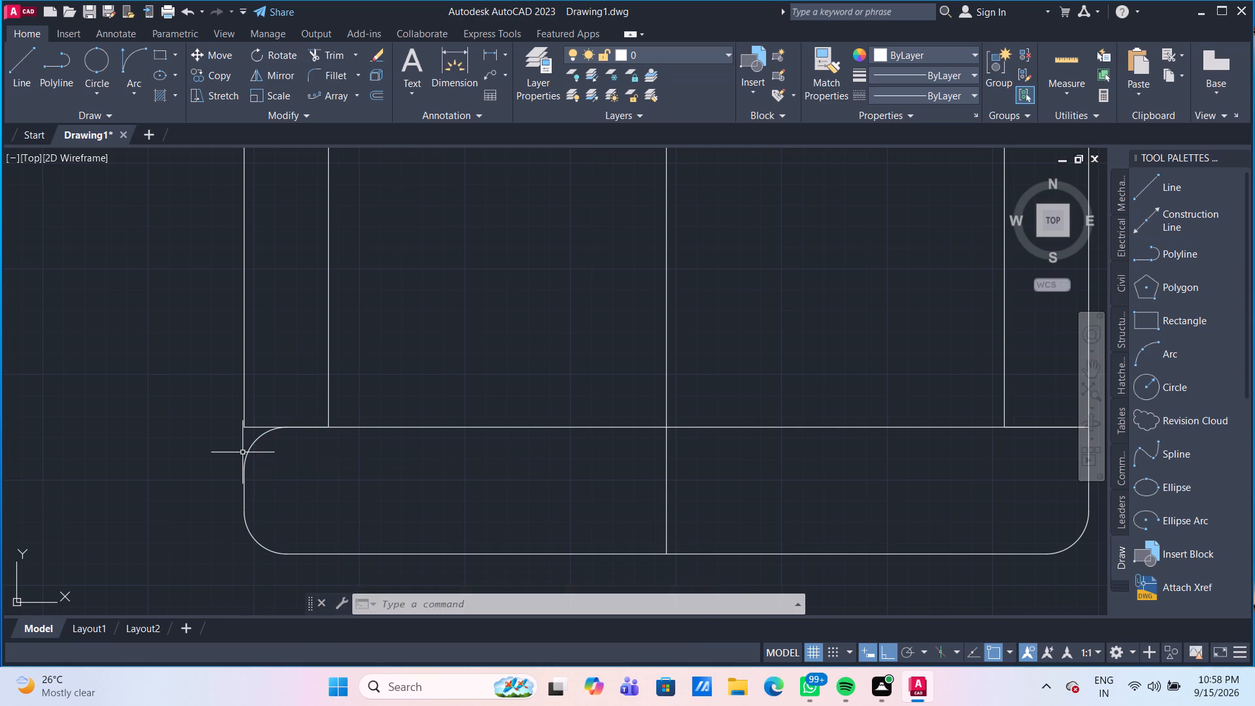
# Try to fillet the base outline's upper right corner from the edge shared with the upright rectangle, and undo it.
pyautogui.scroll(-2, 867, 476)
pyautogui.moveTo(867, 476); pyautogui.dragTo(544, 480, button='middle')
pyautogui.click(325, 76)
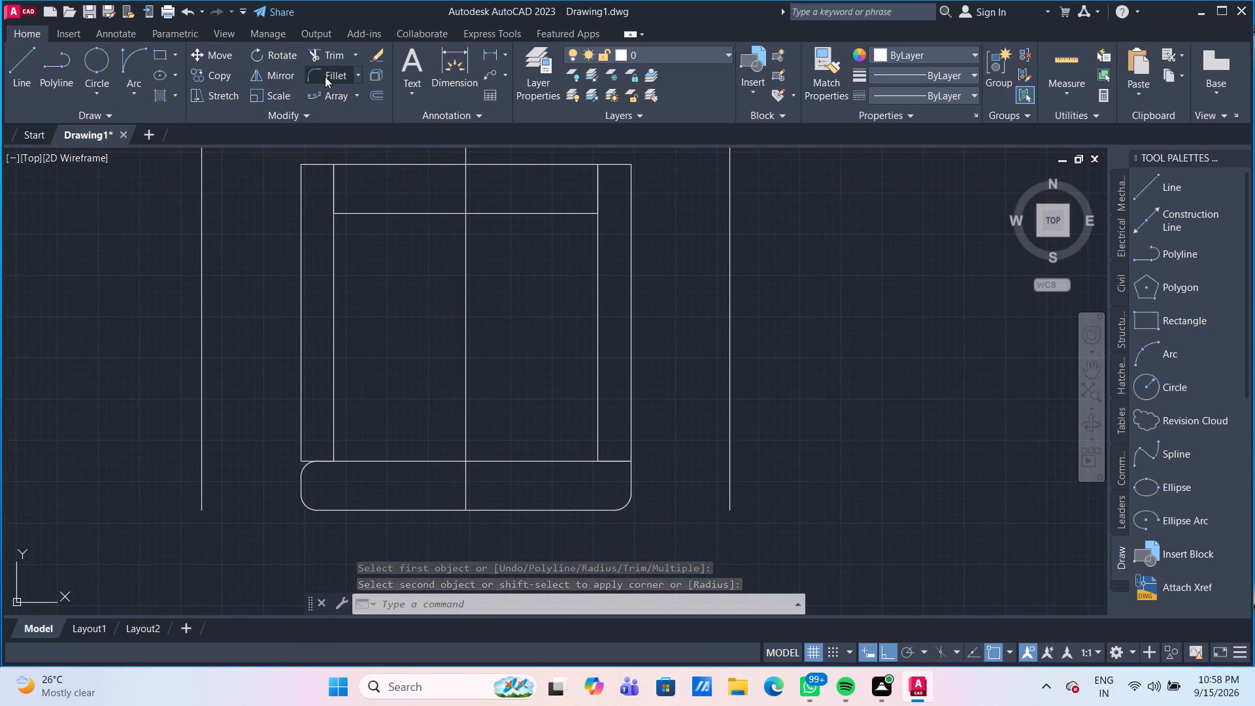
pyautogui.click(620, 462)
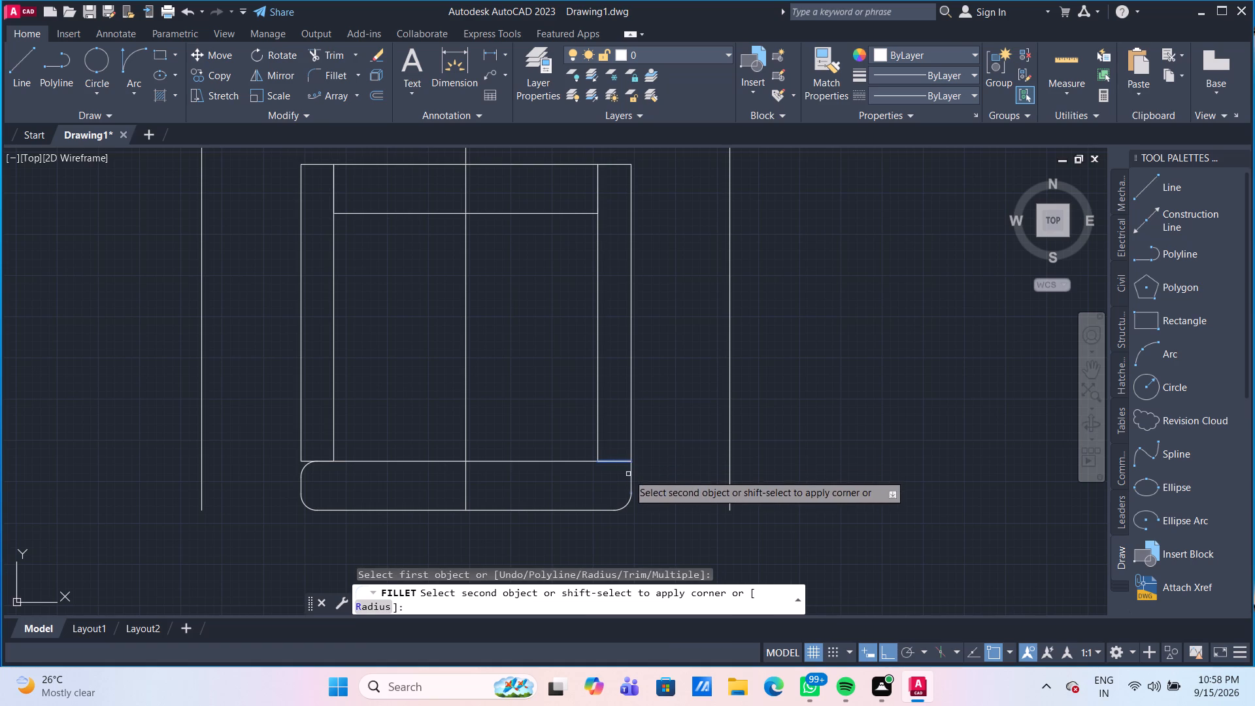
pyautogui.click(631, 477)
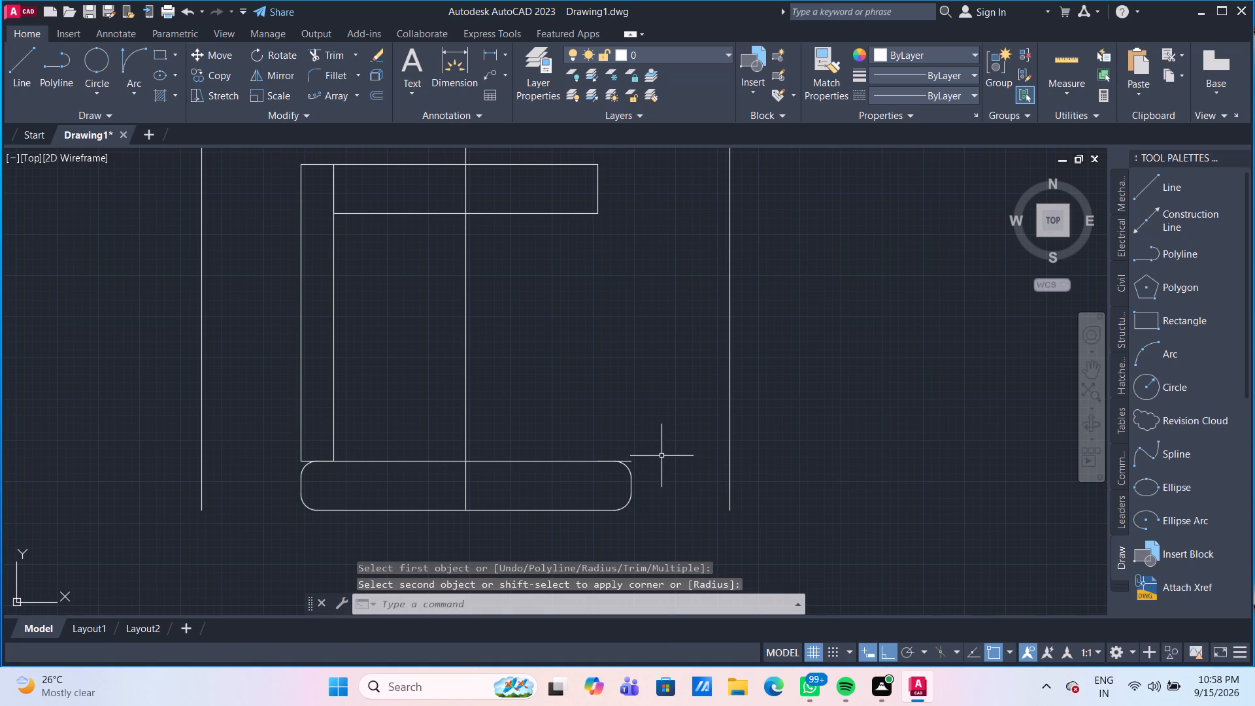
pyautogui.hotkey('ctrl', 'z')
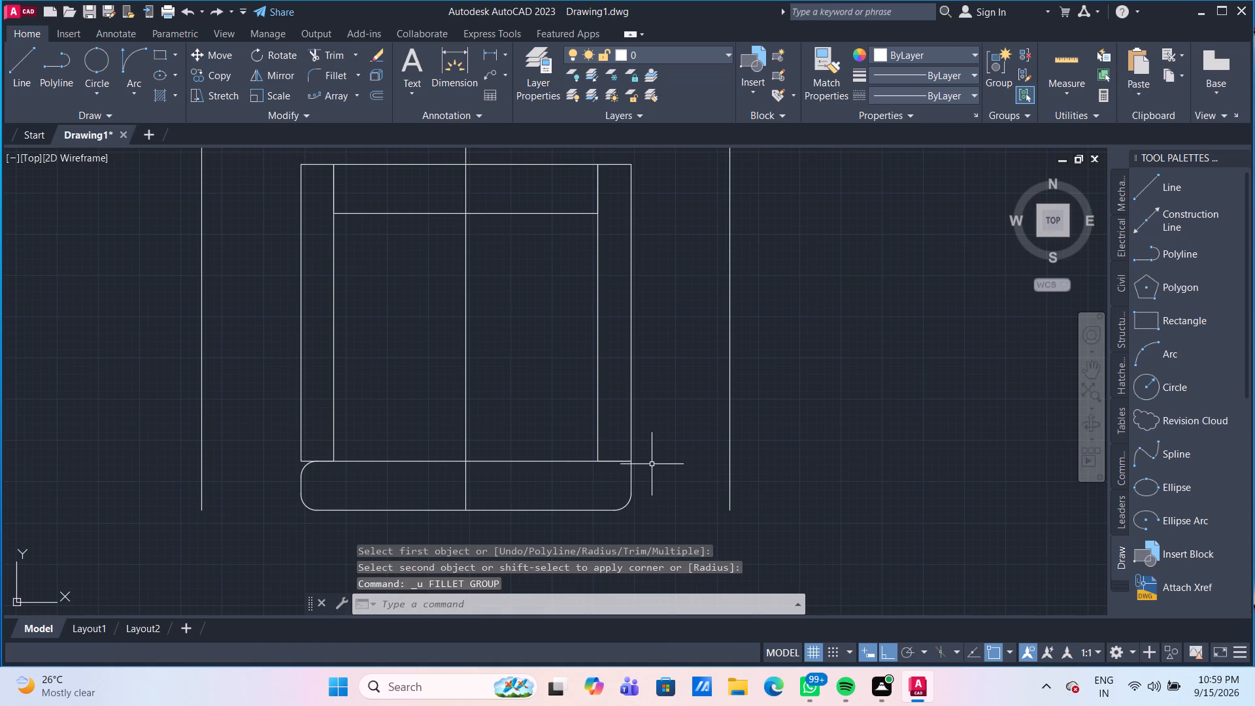
# Apply the 1" fillet between the base outline's short right side and the edge meeting it at the upper right corner.
pyautogui.click(337, 74)
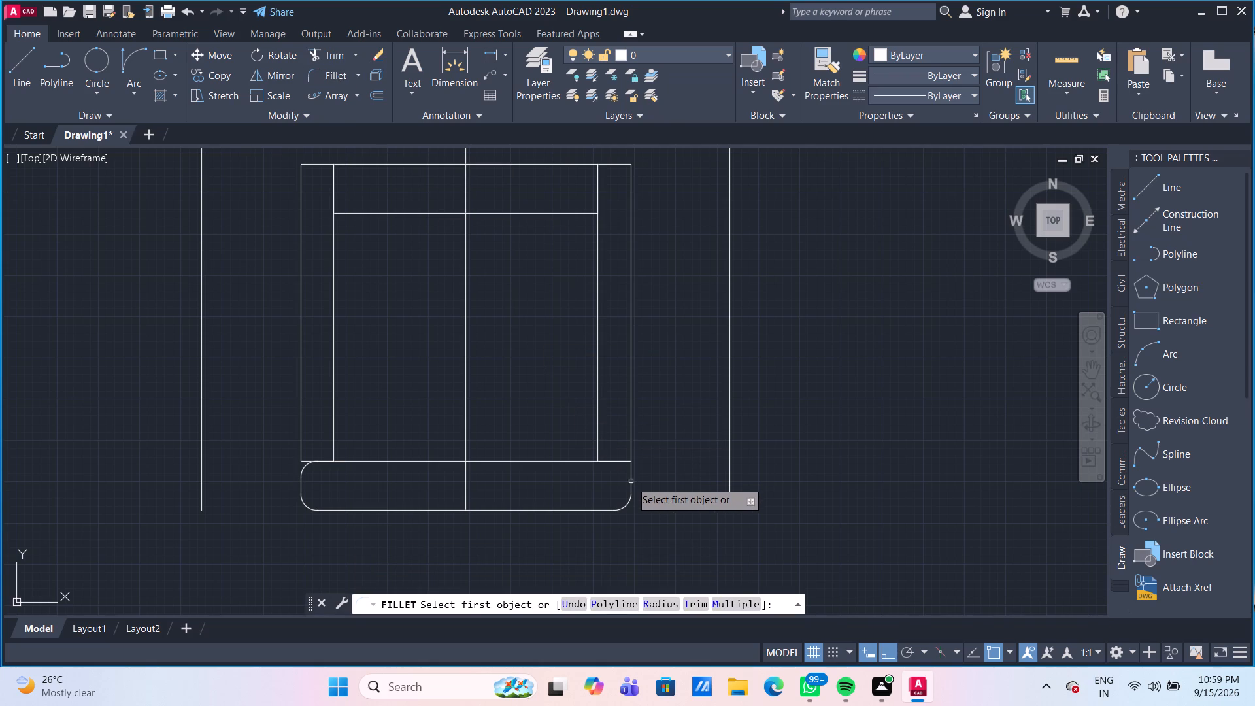
pyautogui.click(631, 481)
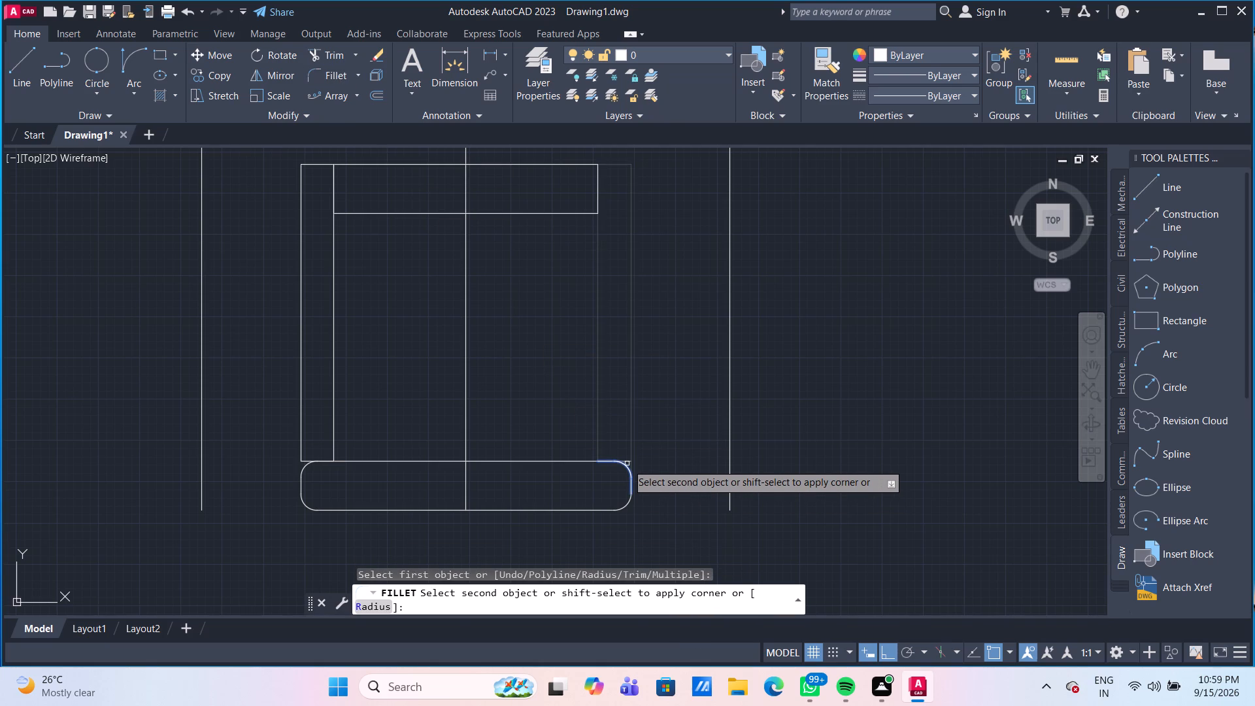
pyautogui.click(627, 463)
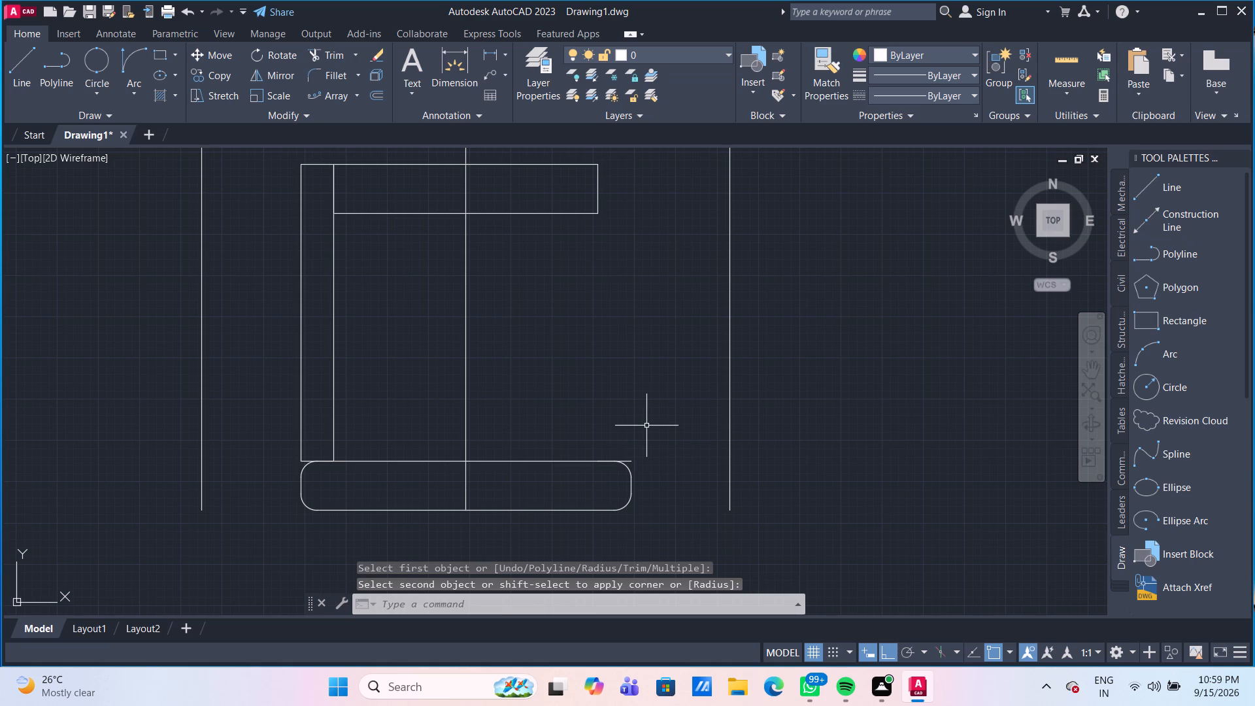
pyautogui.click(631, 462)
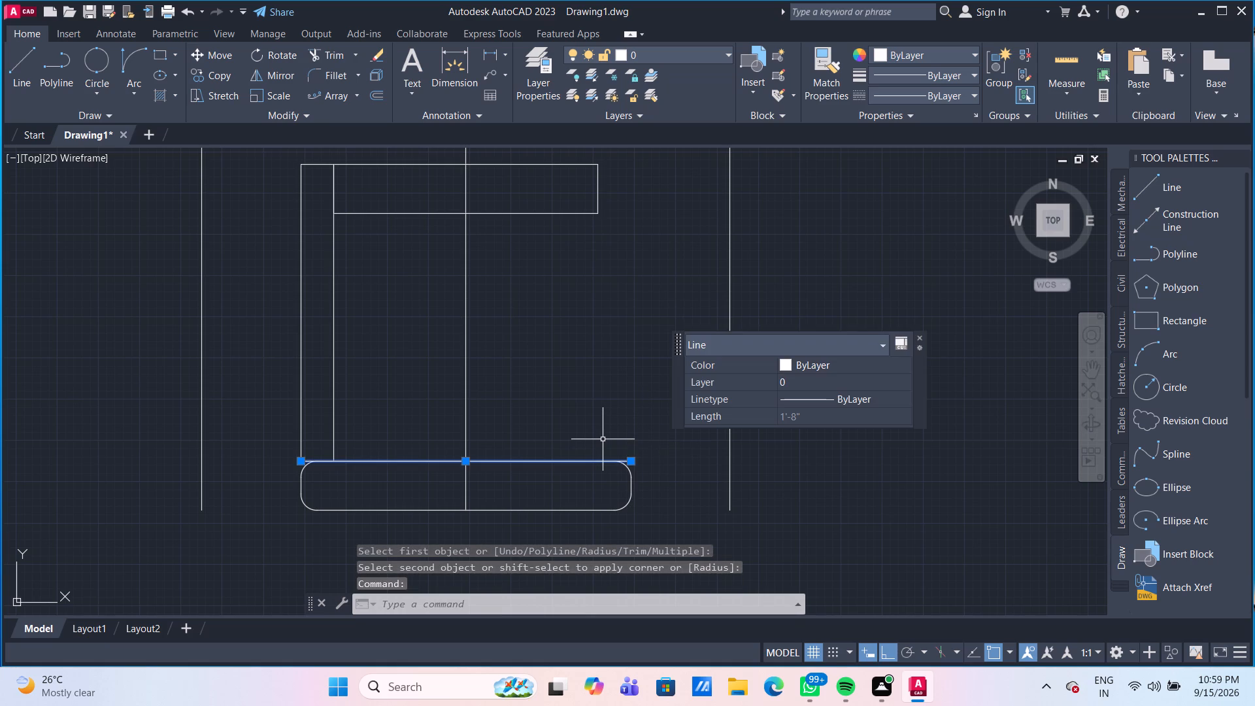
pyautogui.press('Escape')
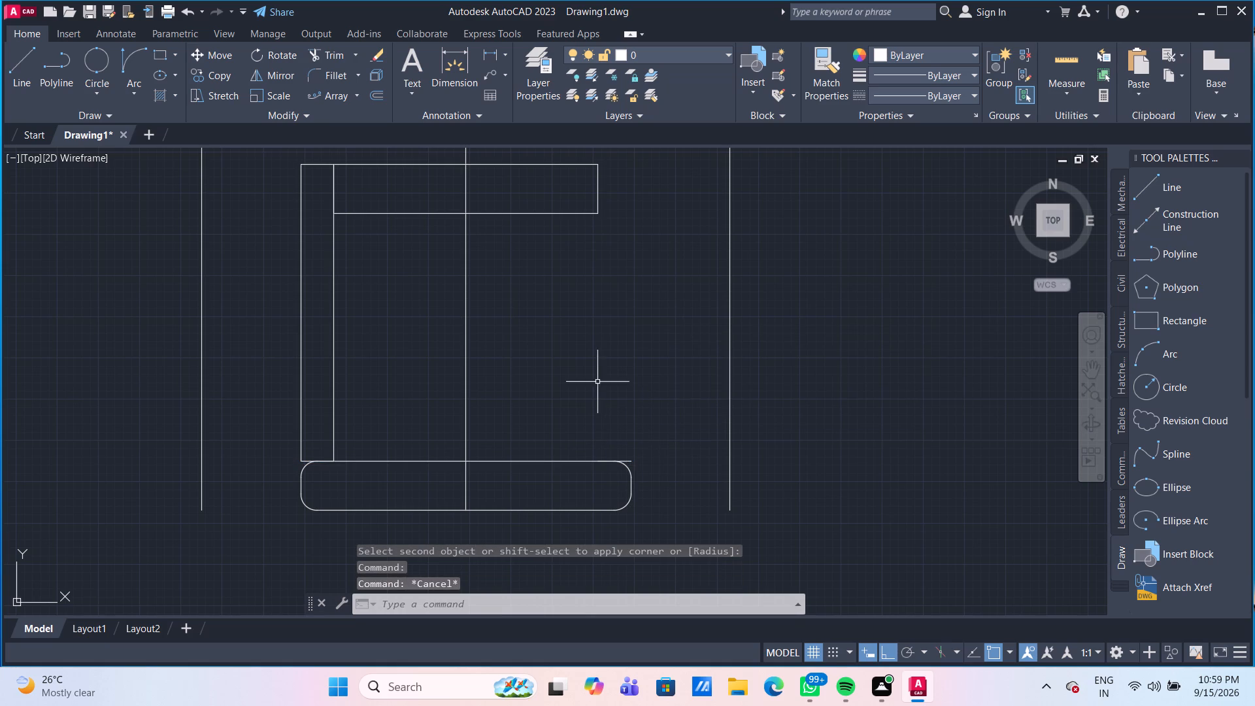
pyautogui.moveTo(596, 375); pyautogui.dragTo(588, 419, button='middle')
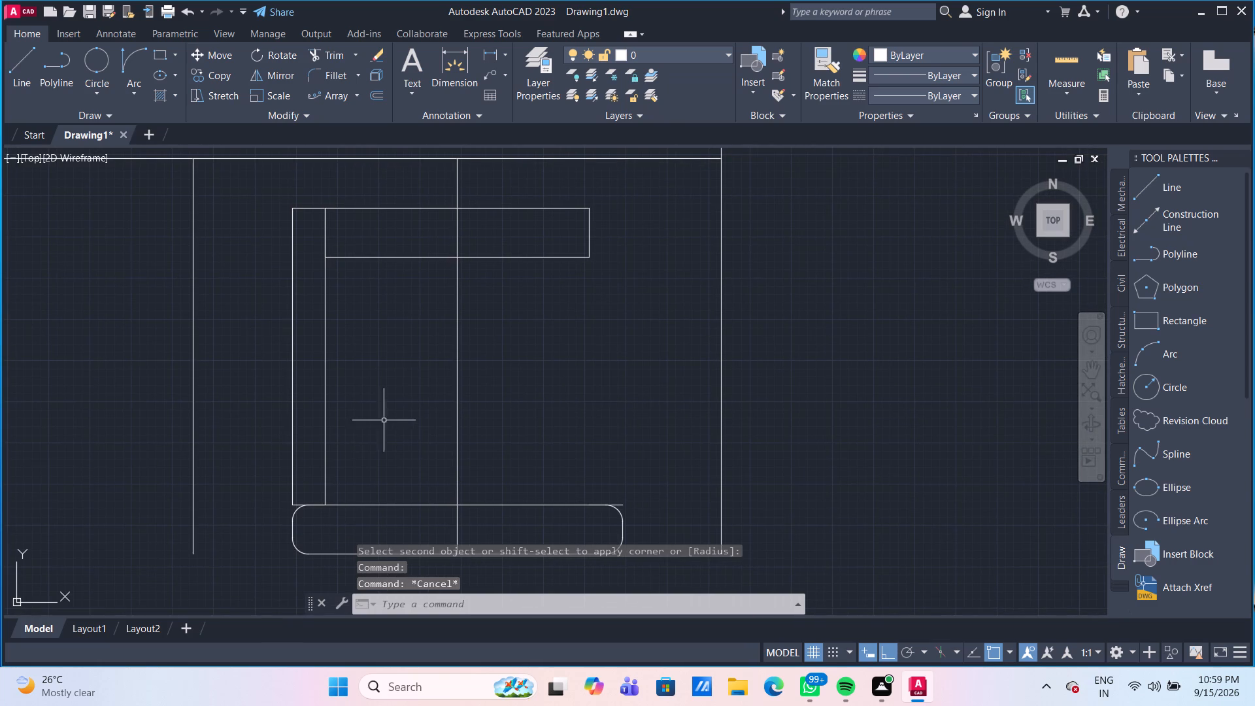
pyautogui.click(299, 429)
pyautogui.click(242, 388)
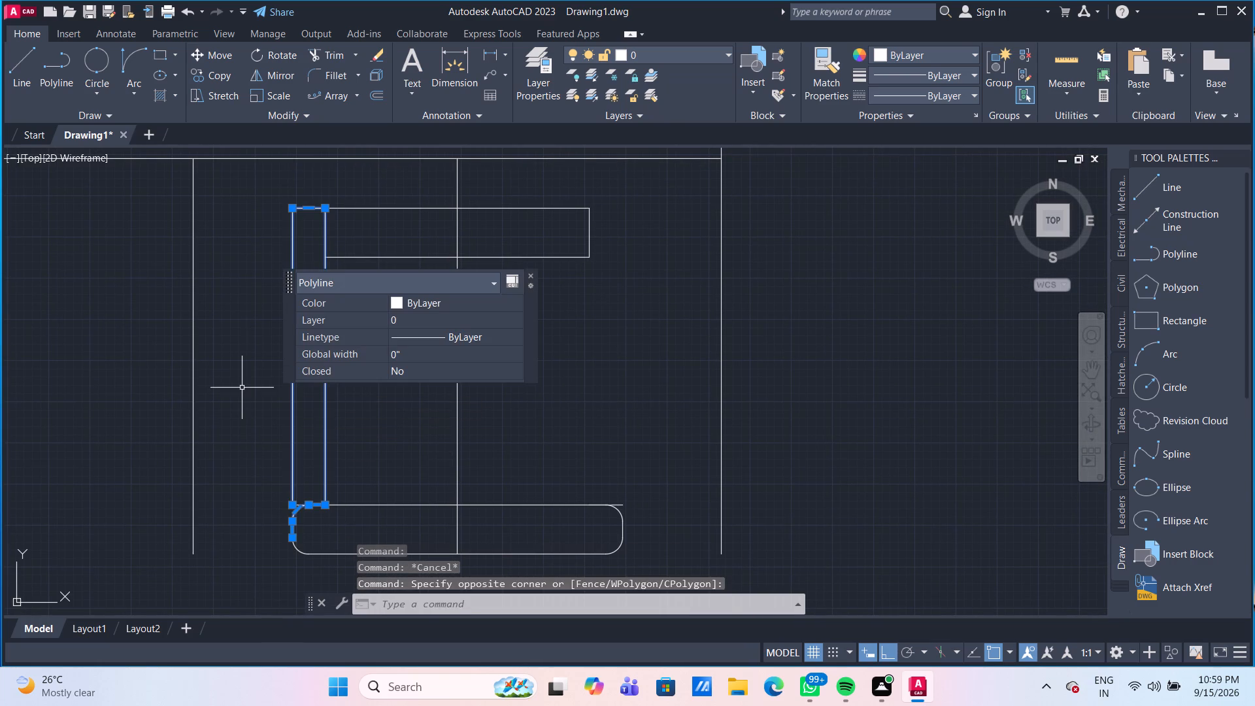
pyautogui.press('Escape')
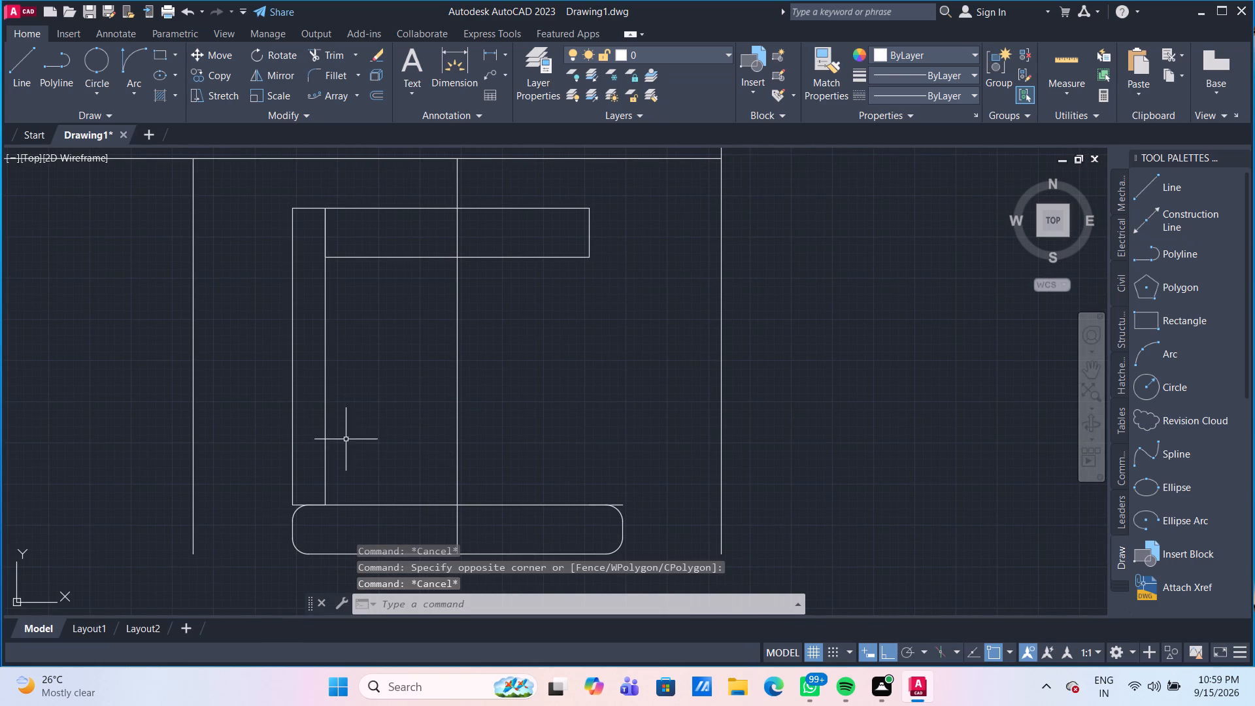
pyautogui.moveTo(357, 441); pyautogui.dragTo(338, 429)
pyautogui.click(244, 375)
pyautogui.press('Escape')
# Draw a 1'-6" tall upright outline with lines on the chair's right side, between the base's top edge and the upper strip's right end.
pyautogui.click(27, 57)
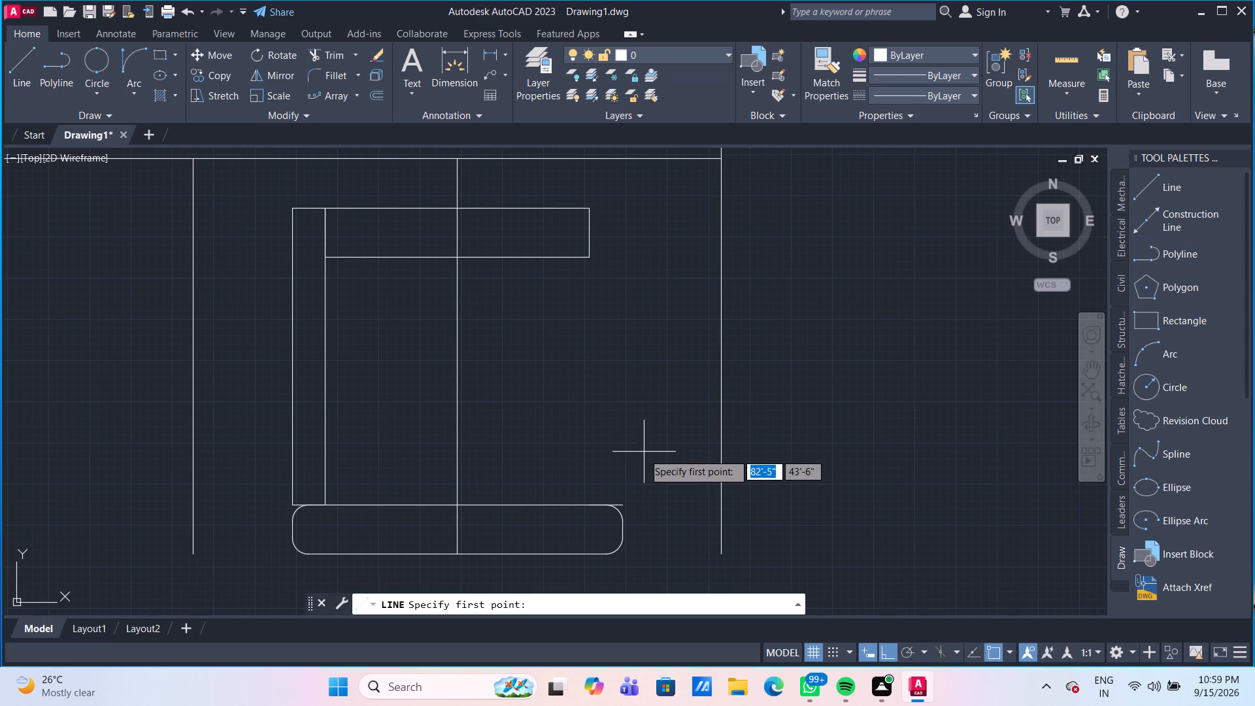
pyautogui.moveTo(626, 504); pyautogui.dragTo(632, 475)
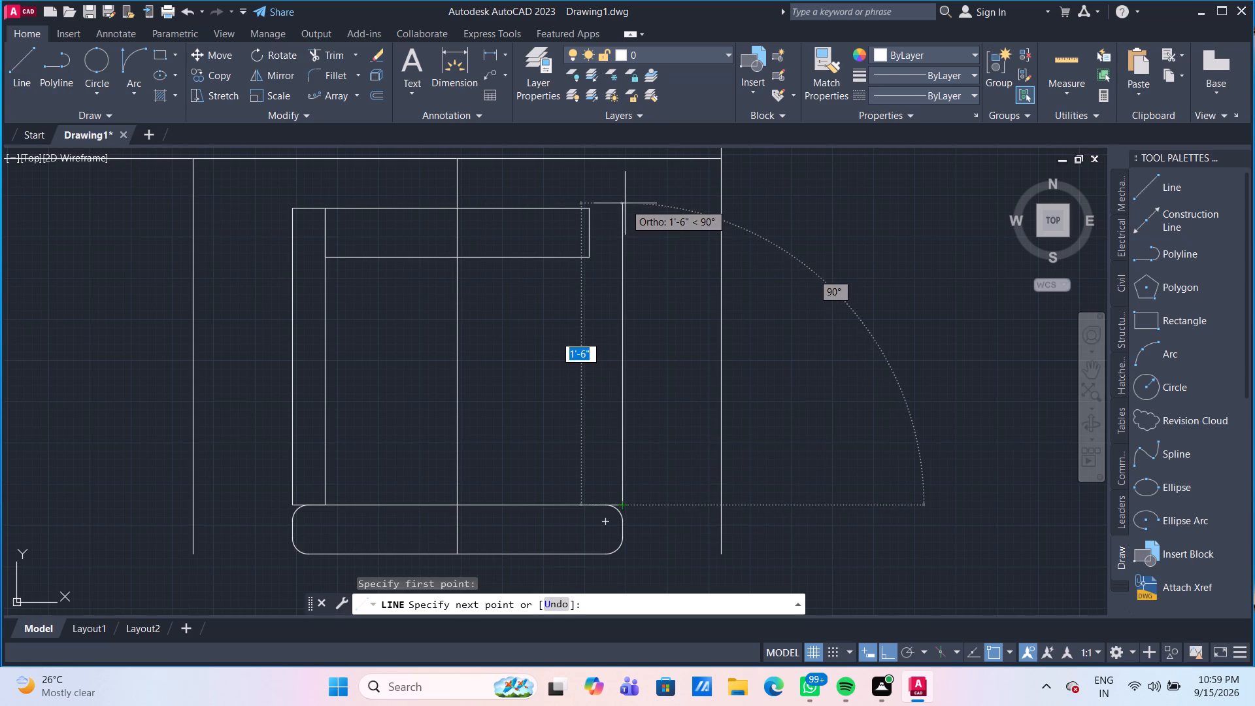
pyautogui.click(627, 209)
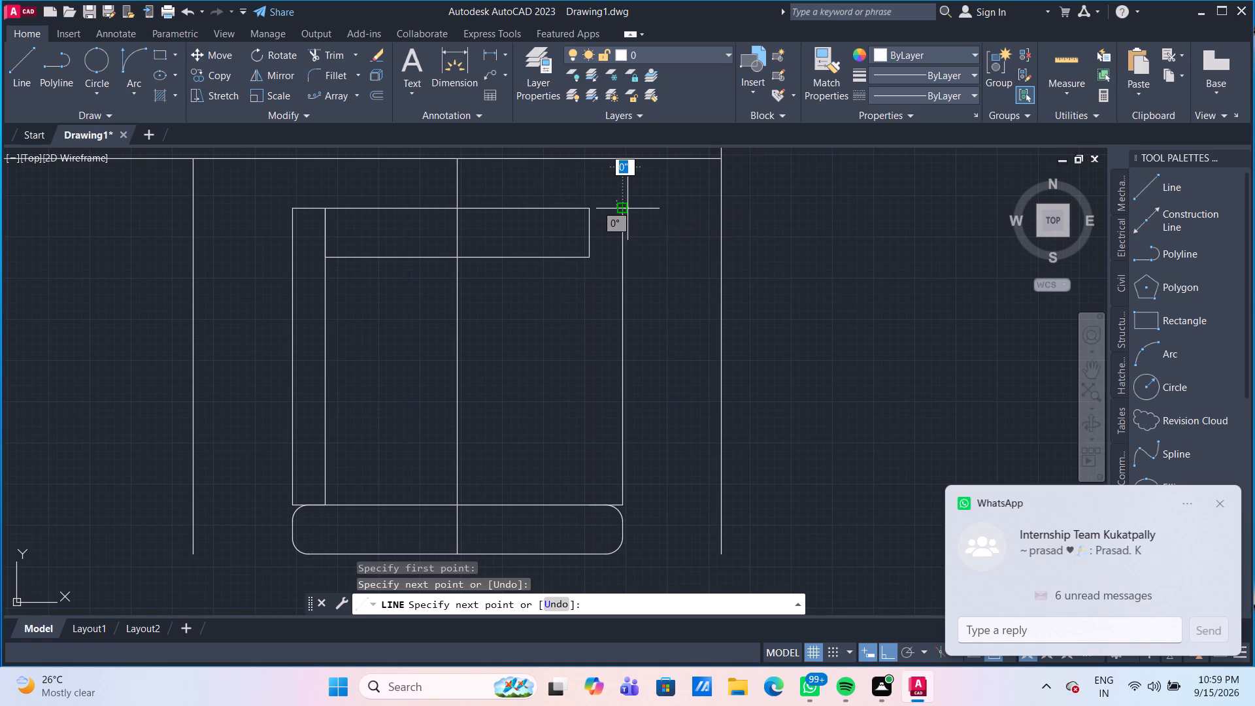
pyautogui.click(592, 205)
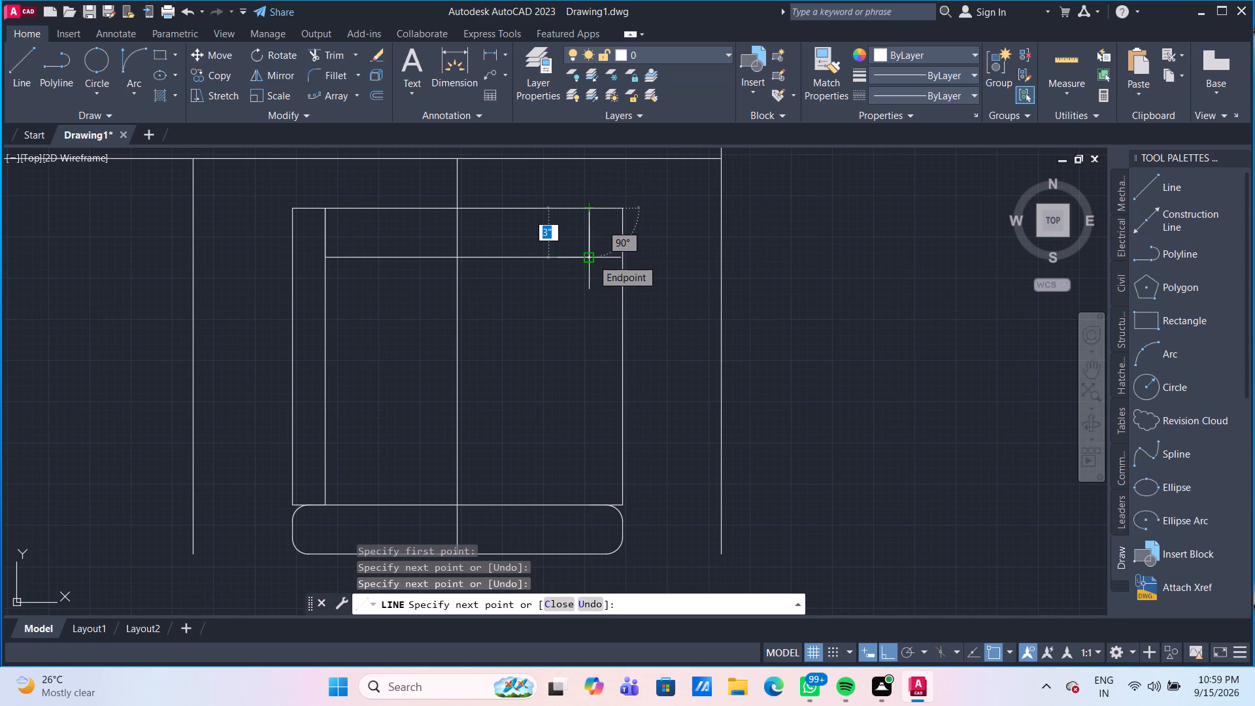
pyautogui.click(592, 259)
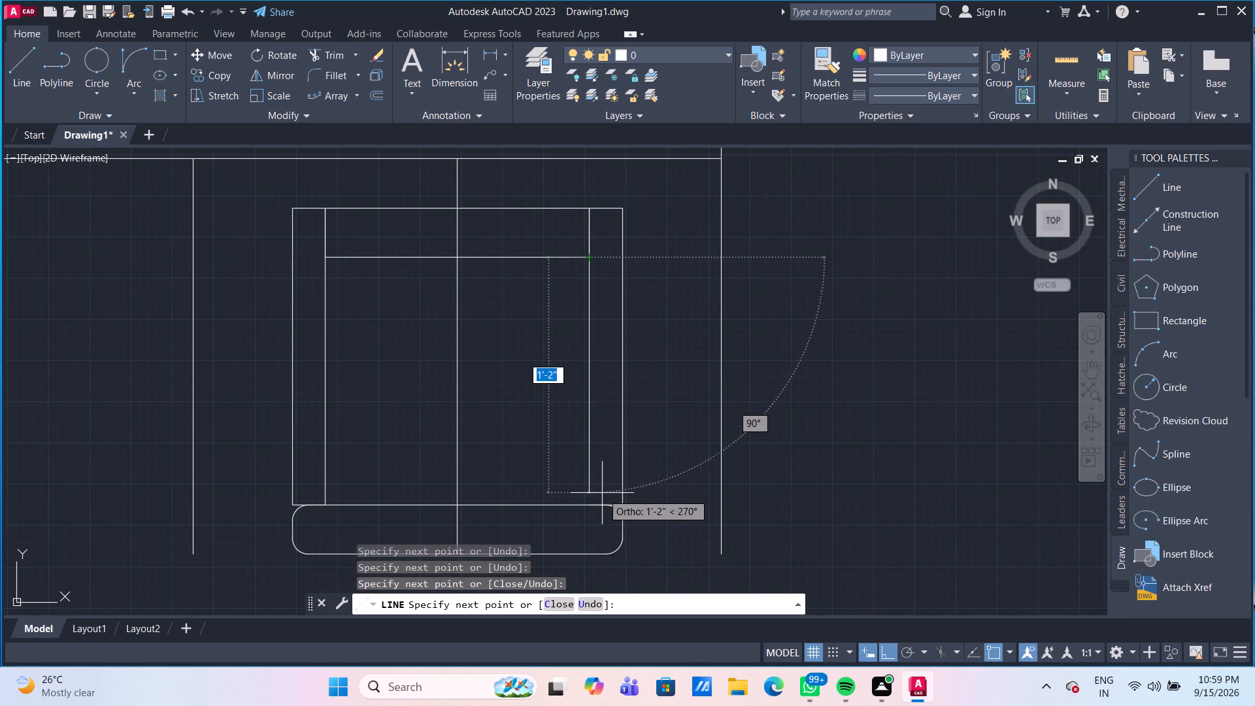
pyautogui.click(589, 504)
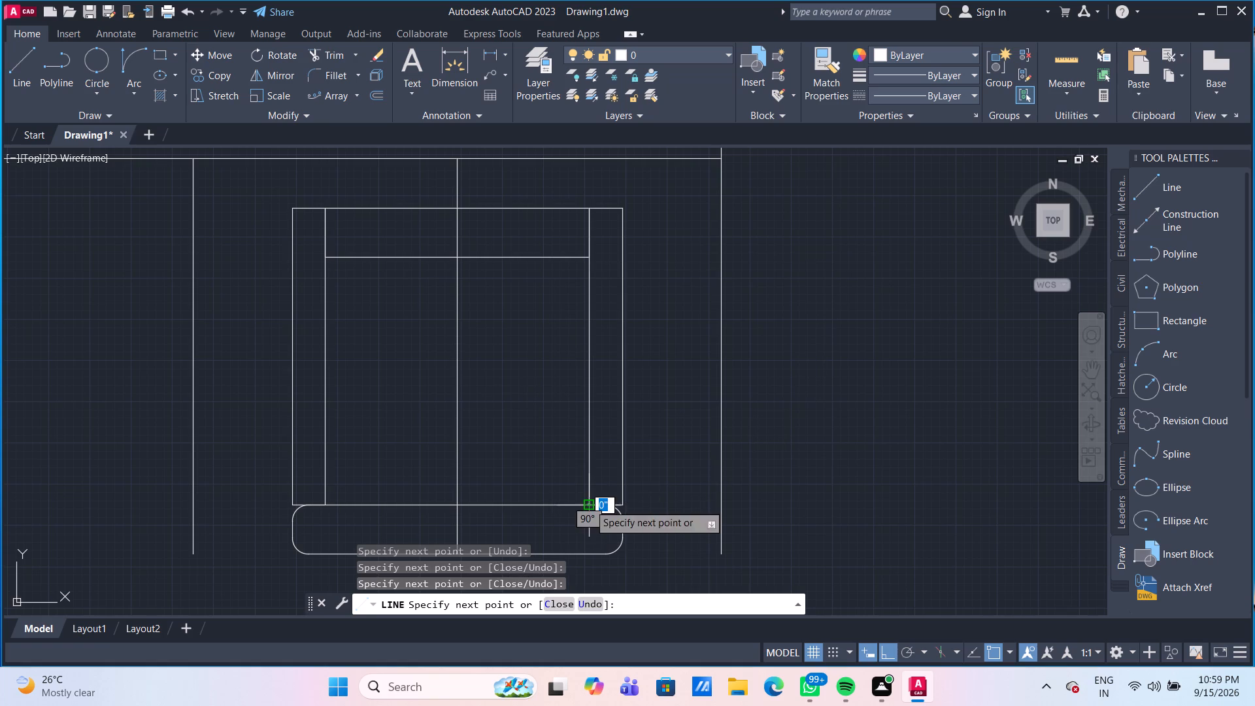
pyautogui.press('Escape')
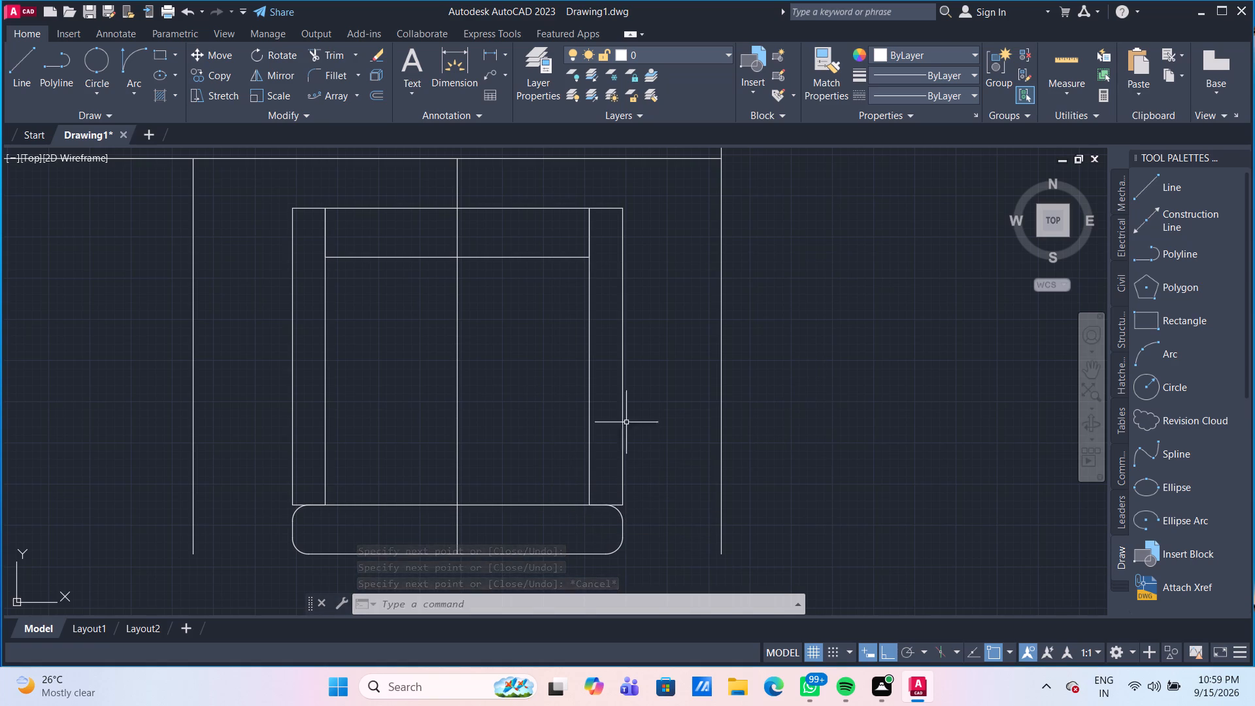
# Round the outer upper and outer lower corners of the chair's right upright with the same 1" radius fillet.
pyautogui.click(343, 76)
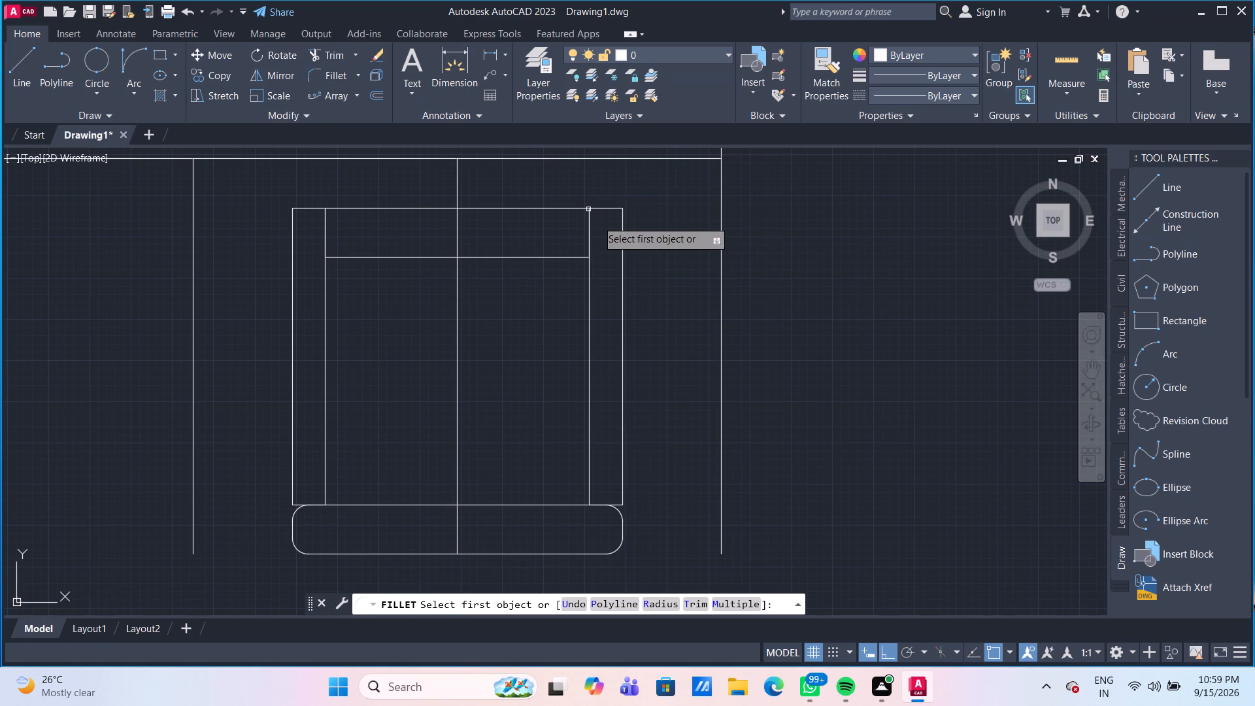
pyautogui.click(623, 218)
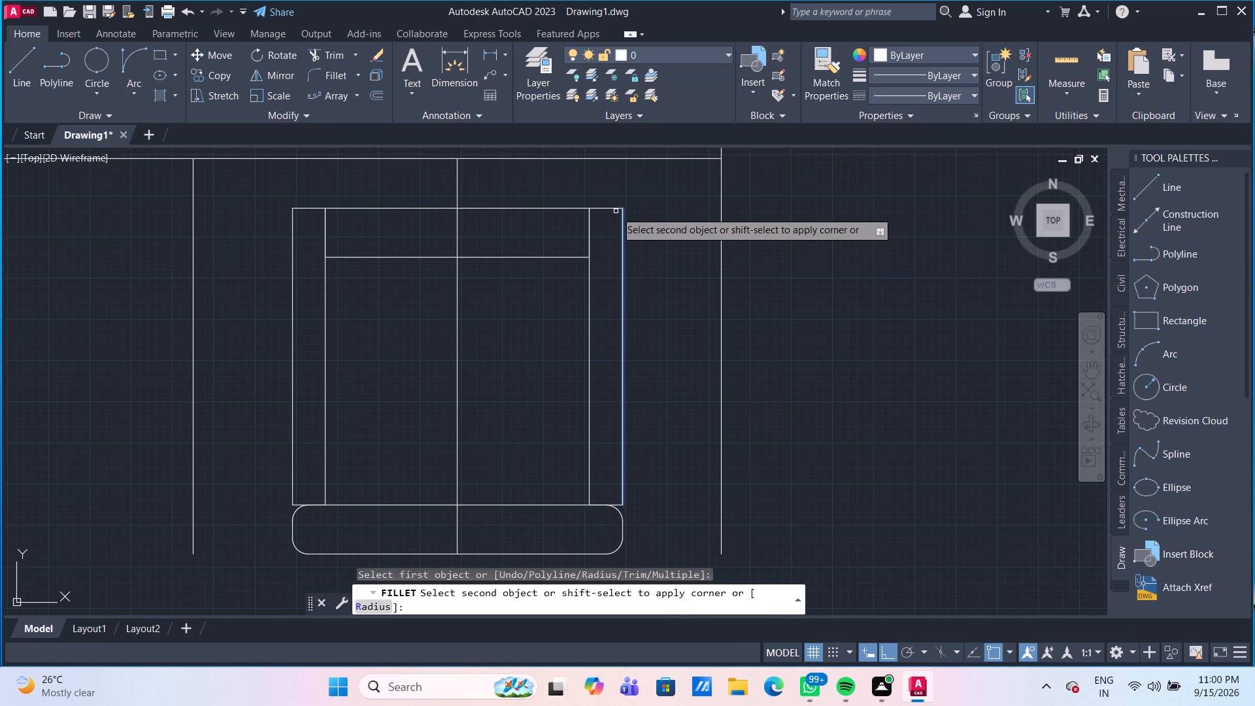
pyautogui.click(612, 209)
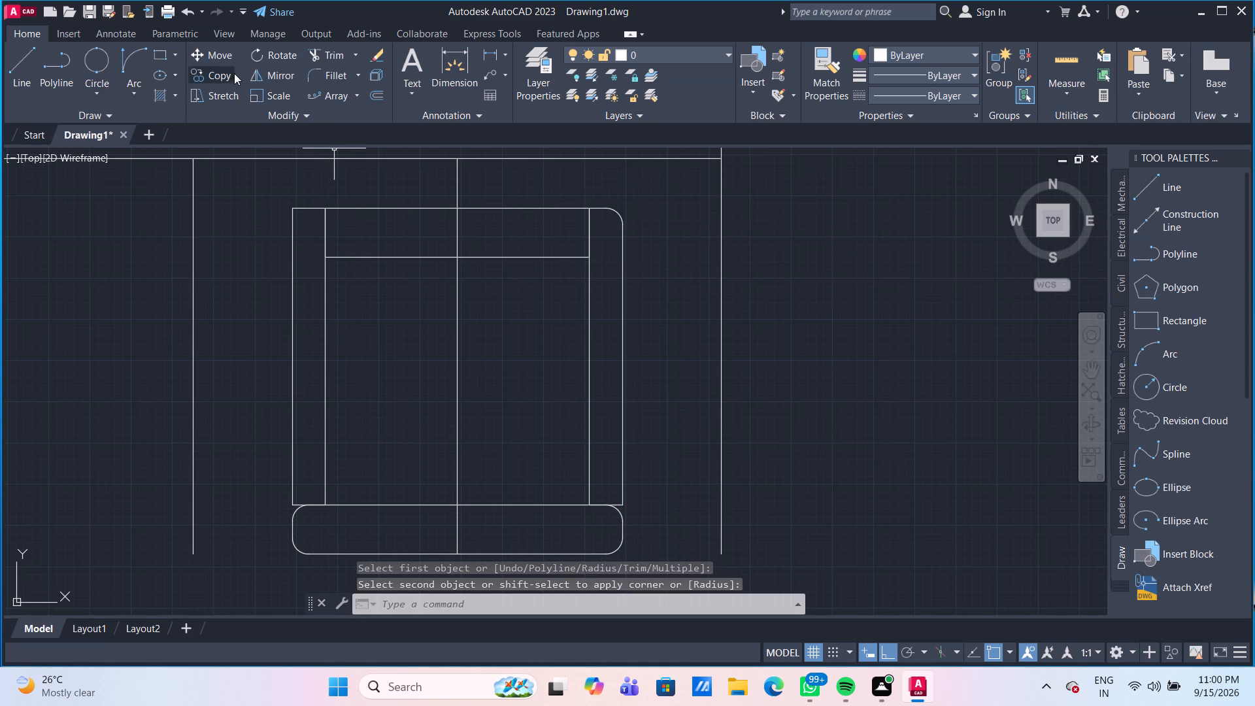
pyautogui.click(322, 74)
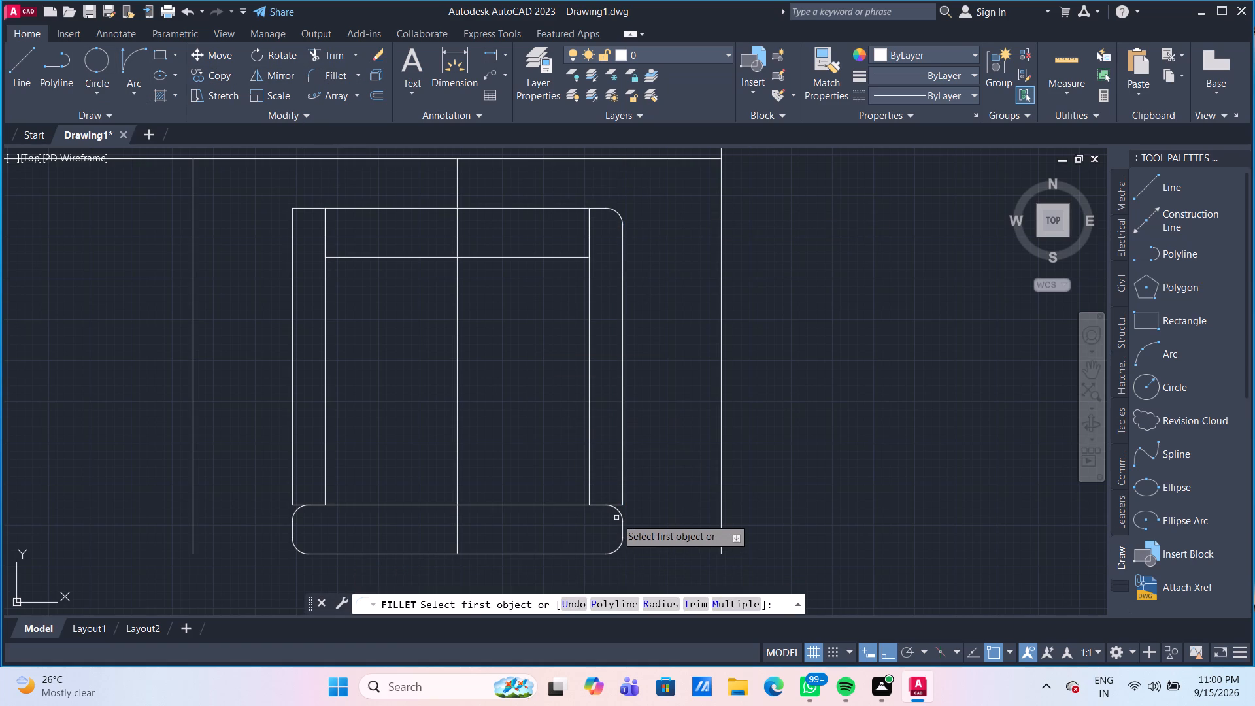
pyautogui.scroll(2, 616, 518)
pyautogui.click(616, 488)
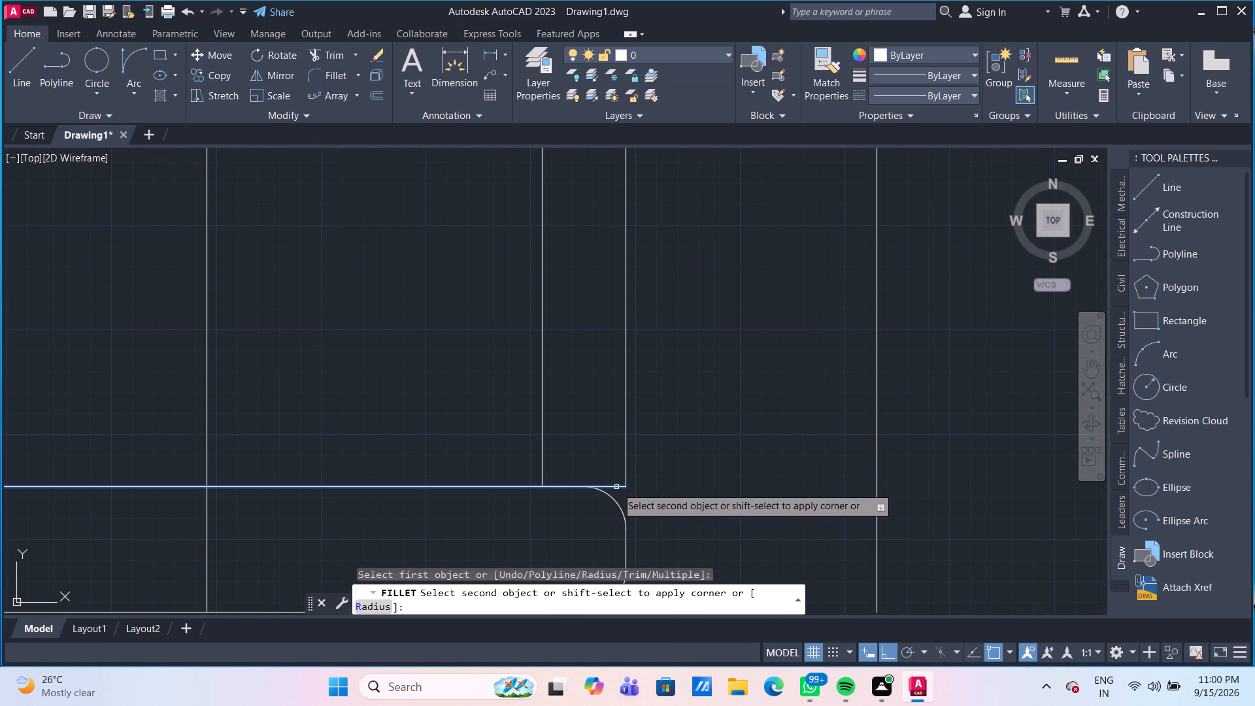
pyautogui.click(626, 462)
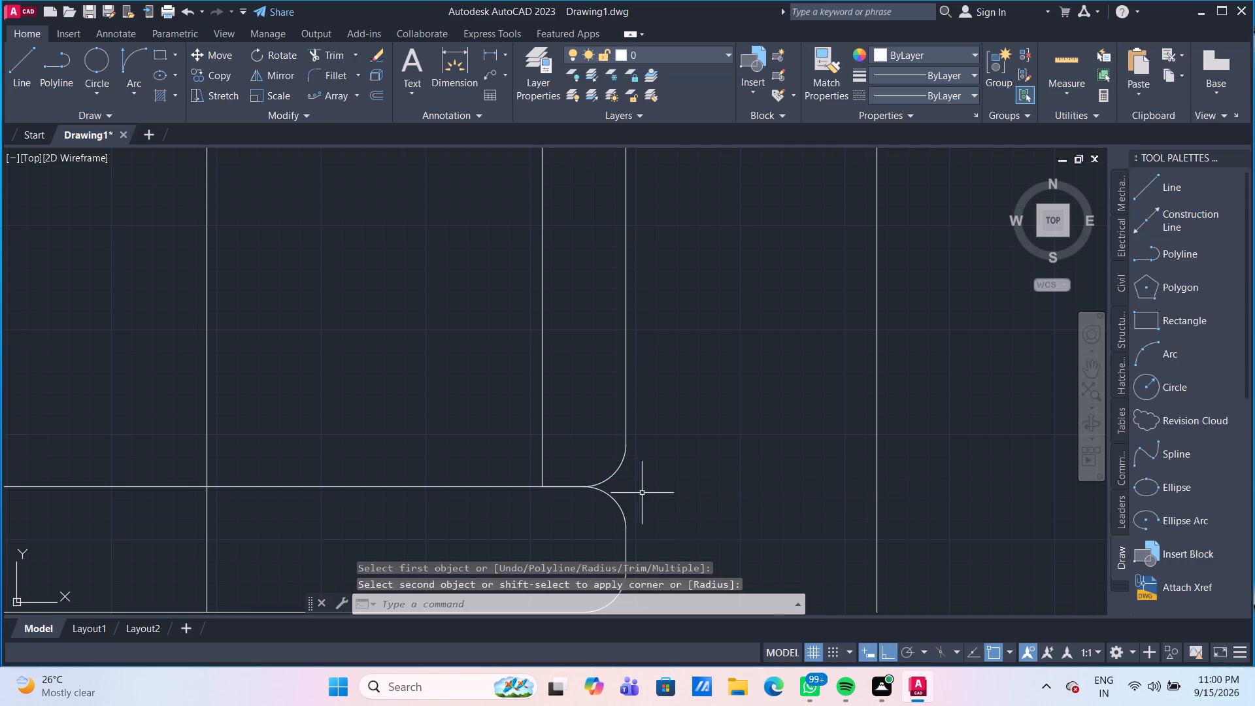
# Round the outer lower and outer upper corners of the chair's left upright with the same 1" radius fillet.
pyautogui.scroll(-3, 642, 493)
pyautogui.scroll(1, 488, 475)
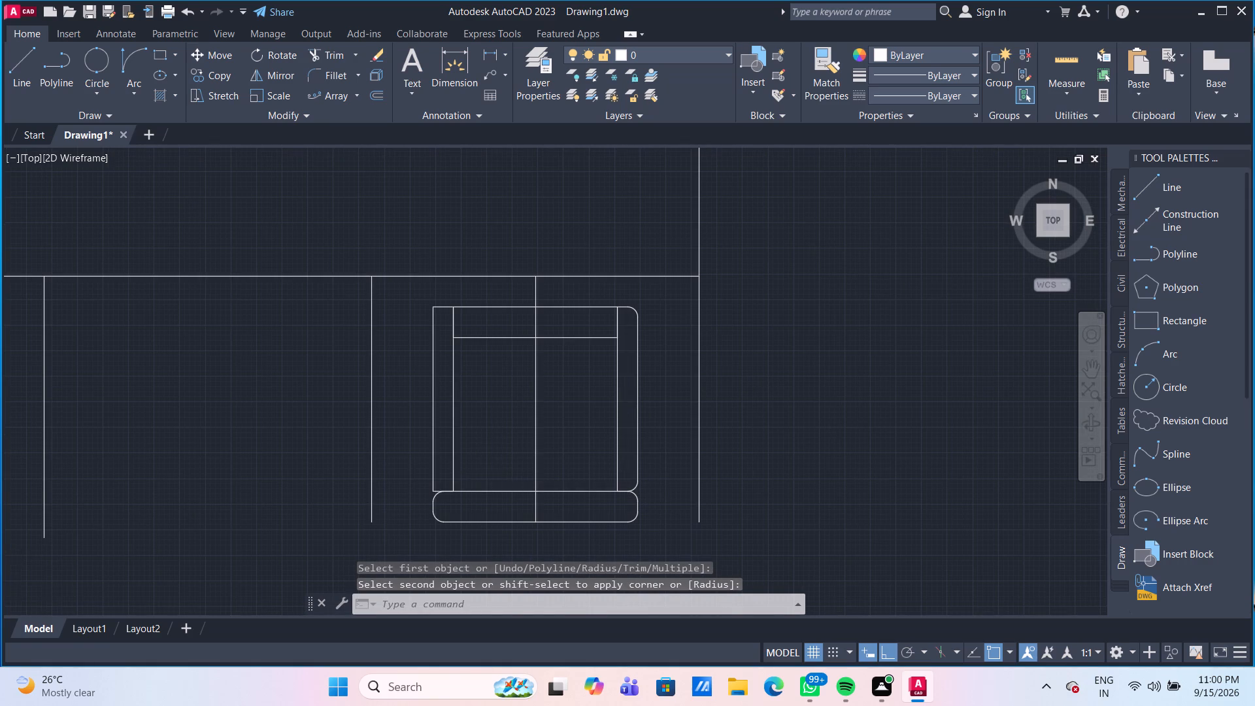
pyautogui.scroll(1, 478, 445)
pyautogui.moveTo(480, 434); pyautogui.dragTo(486, 409, button='middle')
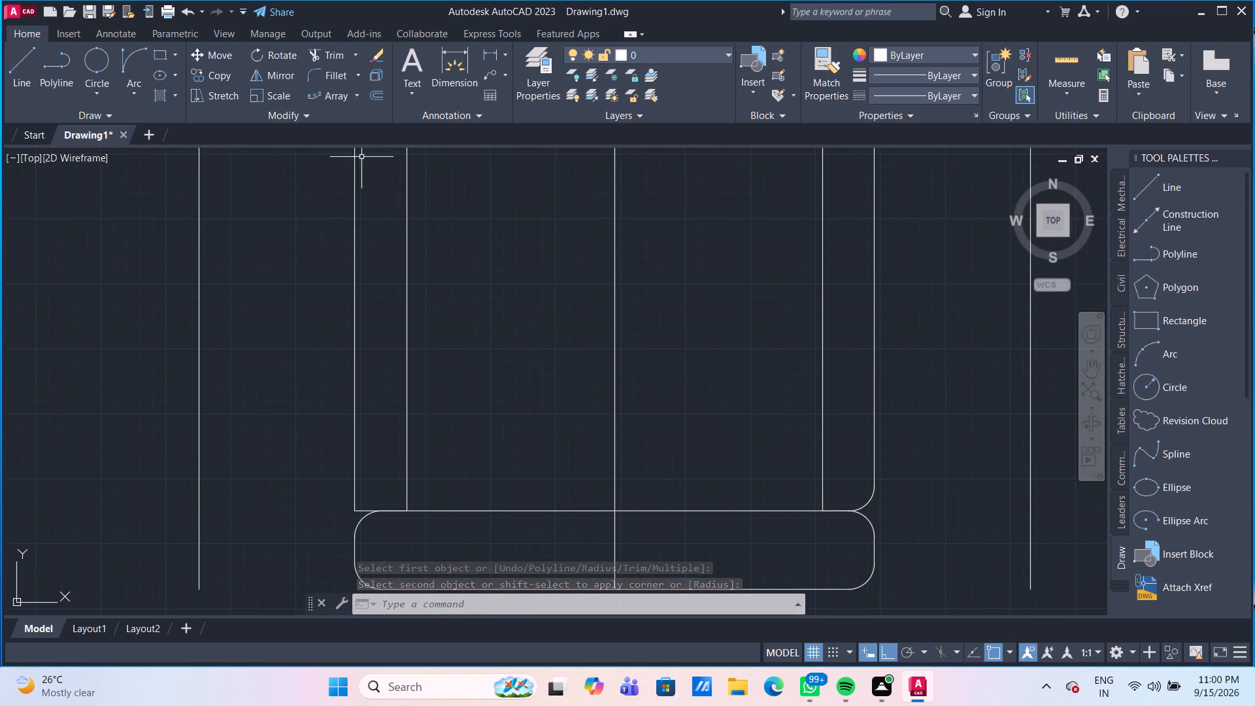
pyautogui.click(335, 68)
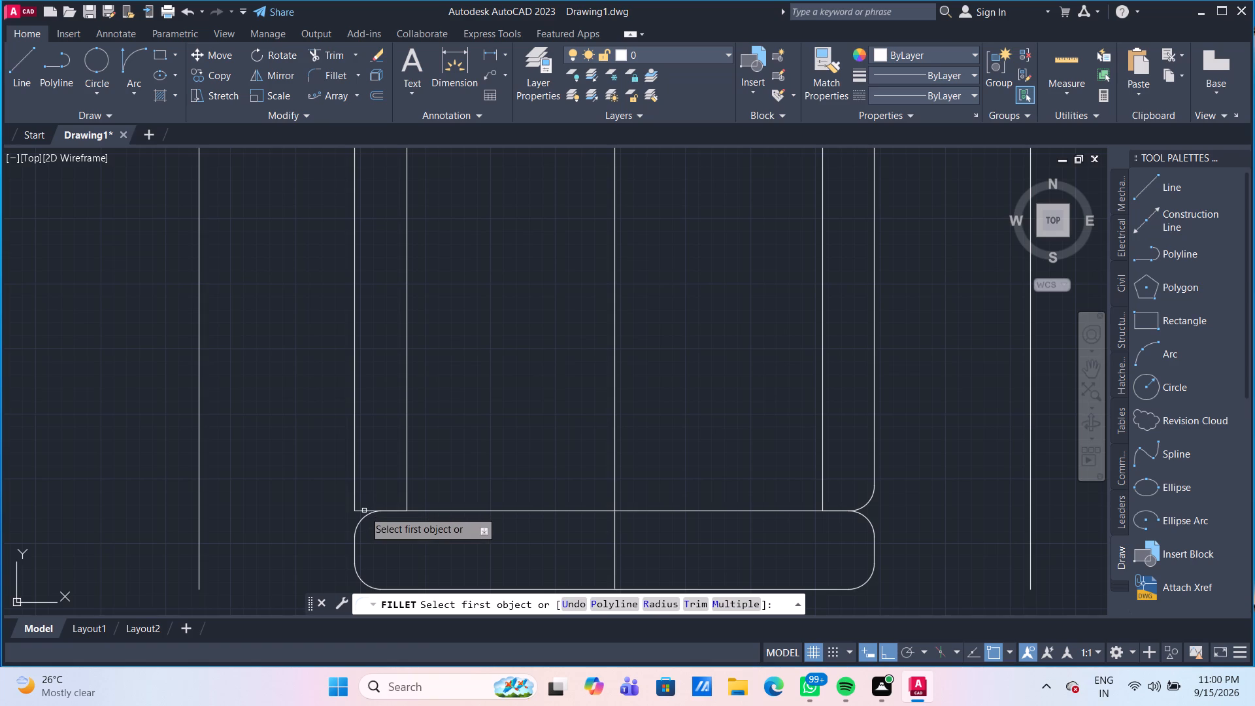
pyautogui.click(364, 511)
pyautogui.click(354, 496)
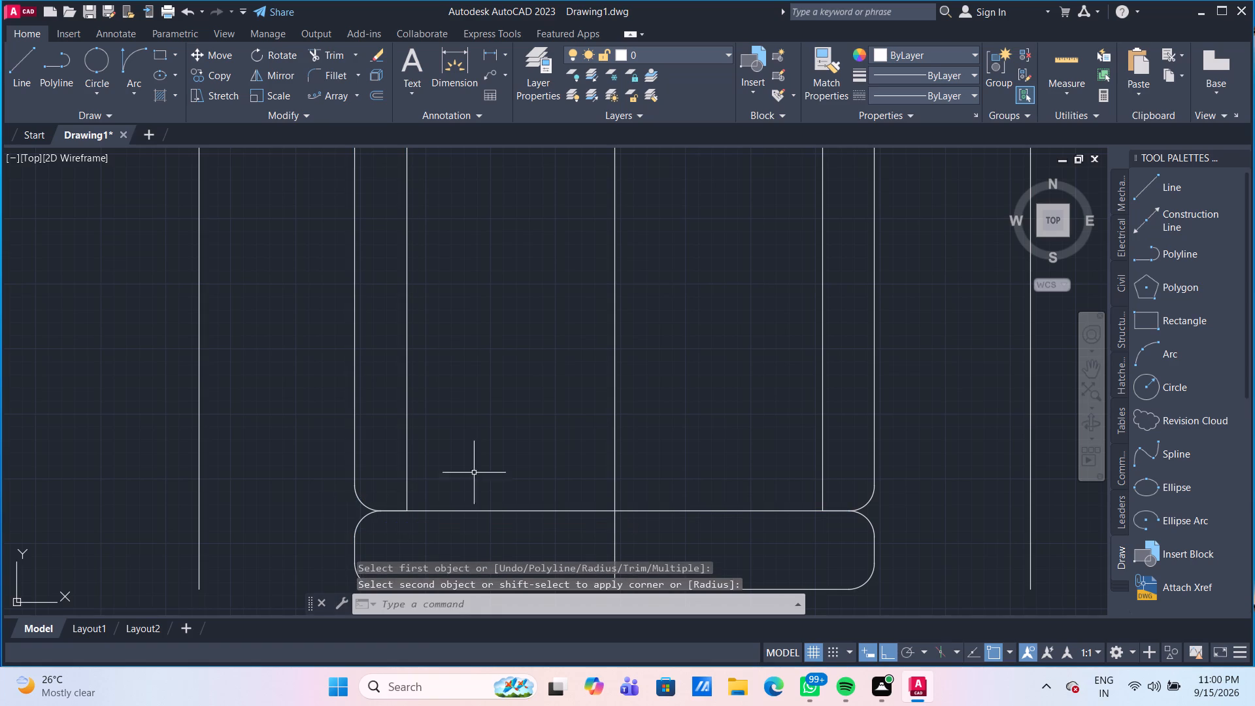
pyautogui.scroll(-3, 520, 452)
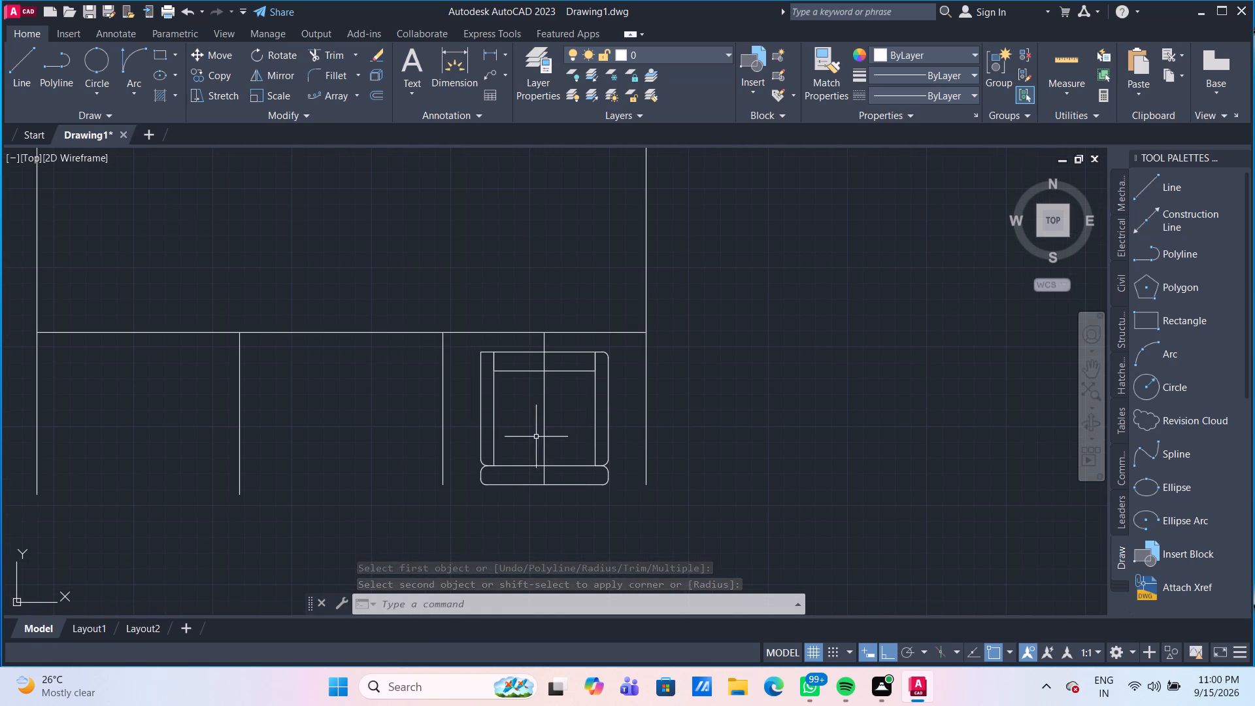
pyautogui.scroll(3, 529, 422)
pyautogui.moveTo(529, 398); pyautogui.dragTo(518, 501, button='middle')
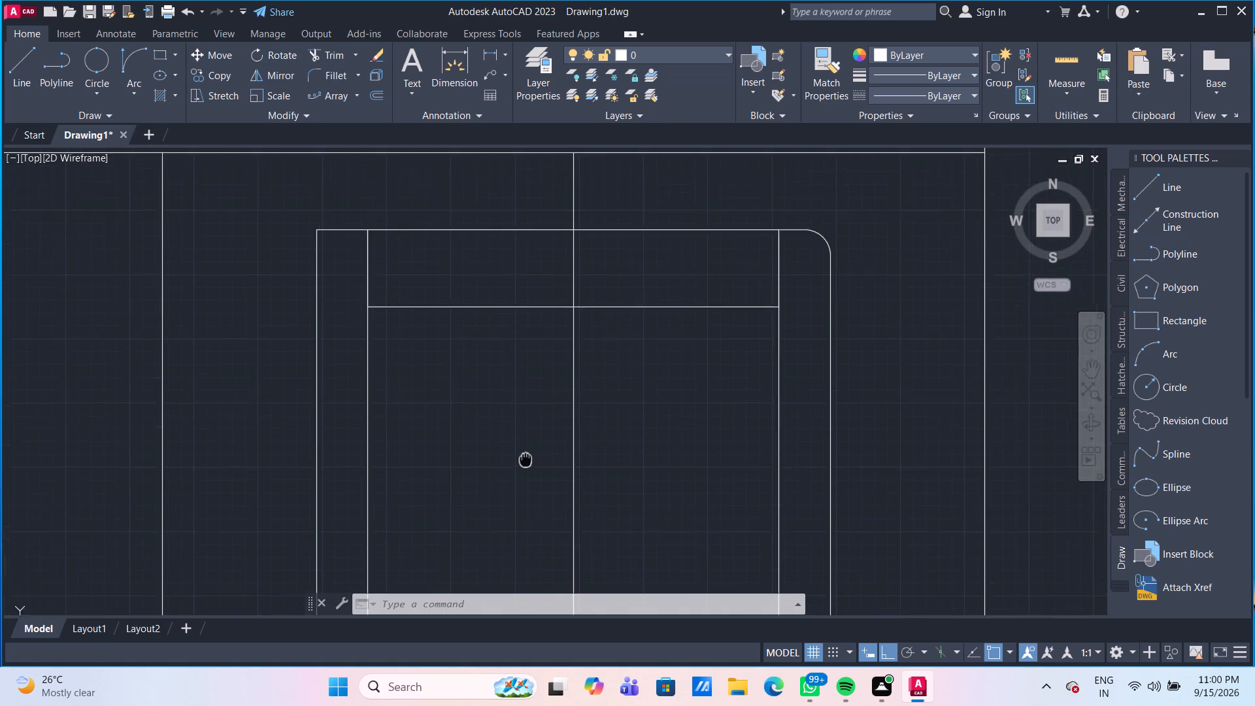
pyautogui.moveTo(518, 501); pyautogui.dragTo(516, 509, button='middle')
pyautogui.click(323, 70)
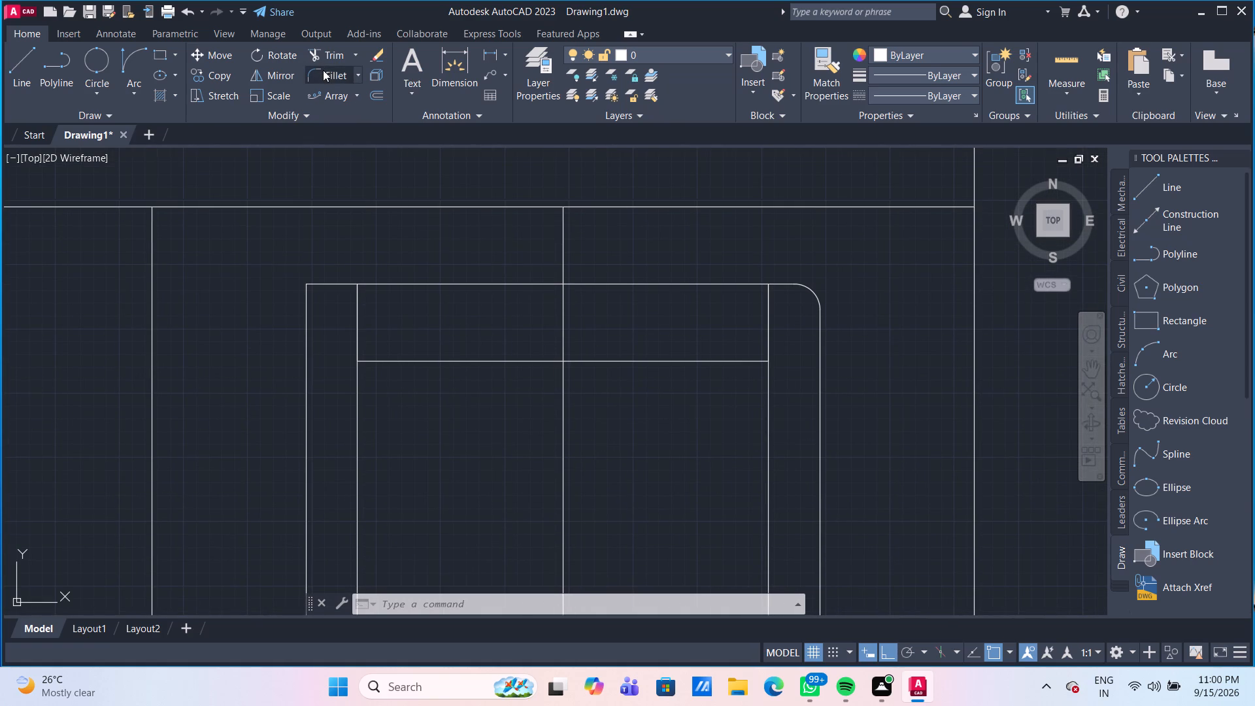
pyautogui.click(329, 285)
pyautogui.click(307, 306)
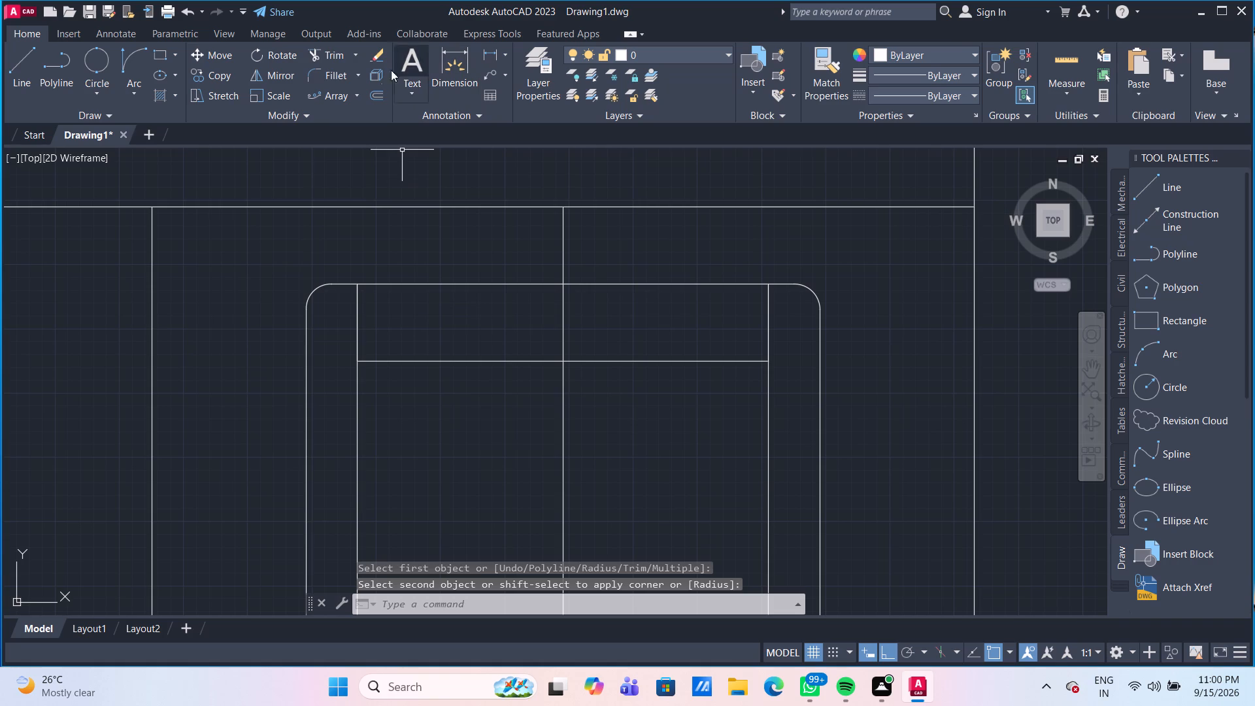
# Round the upper left and upper right corners of the chair's middle section between the uprights with the same 1" fillet.
pyautogui.click(339, 73)
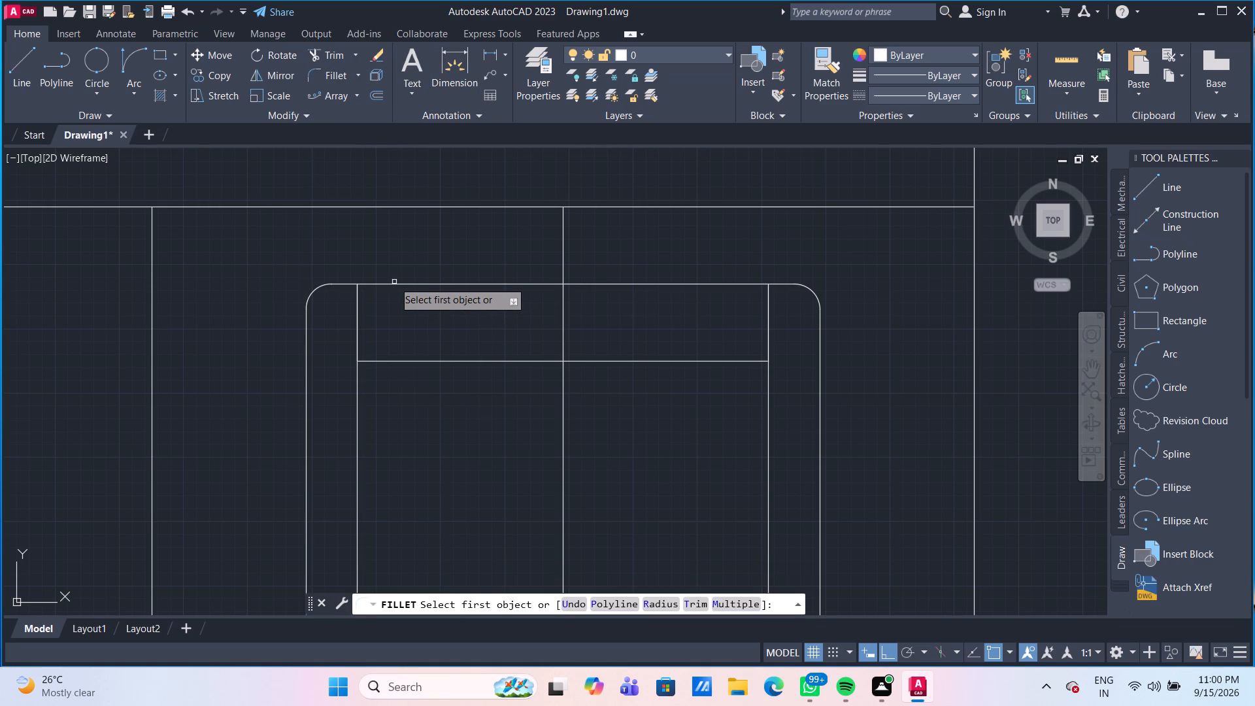
pyautogui.click(392, 285)
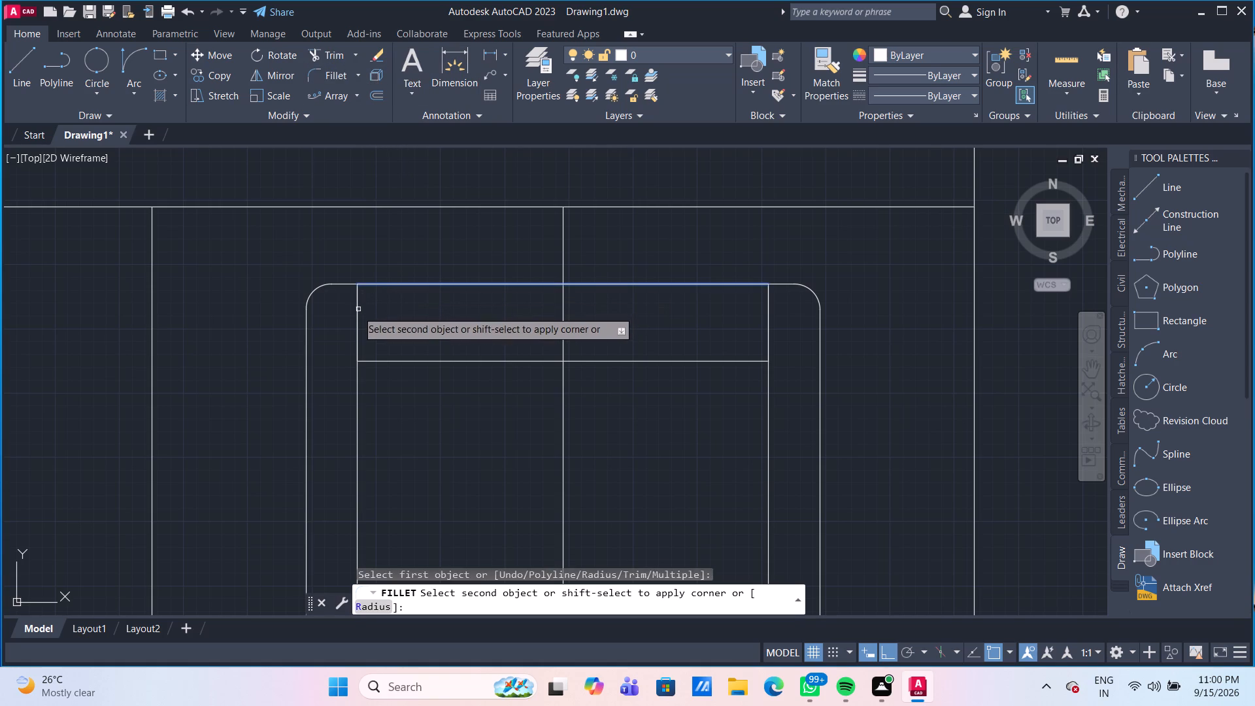
pyautogui.click(356, 311)
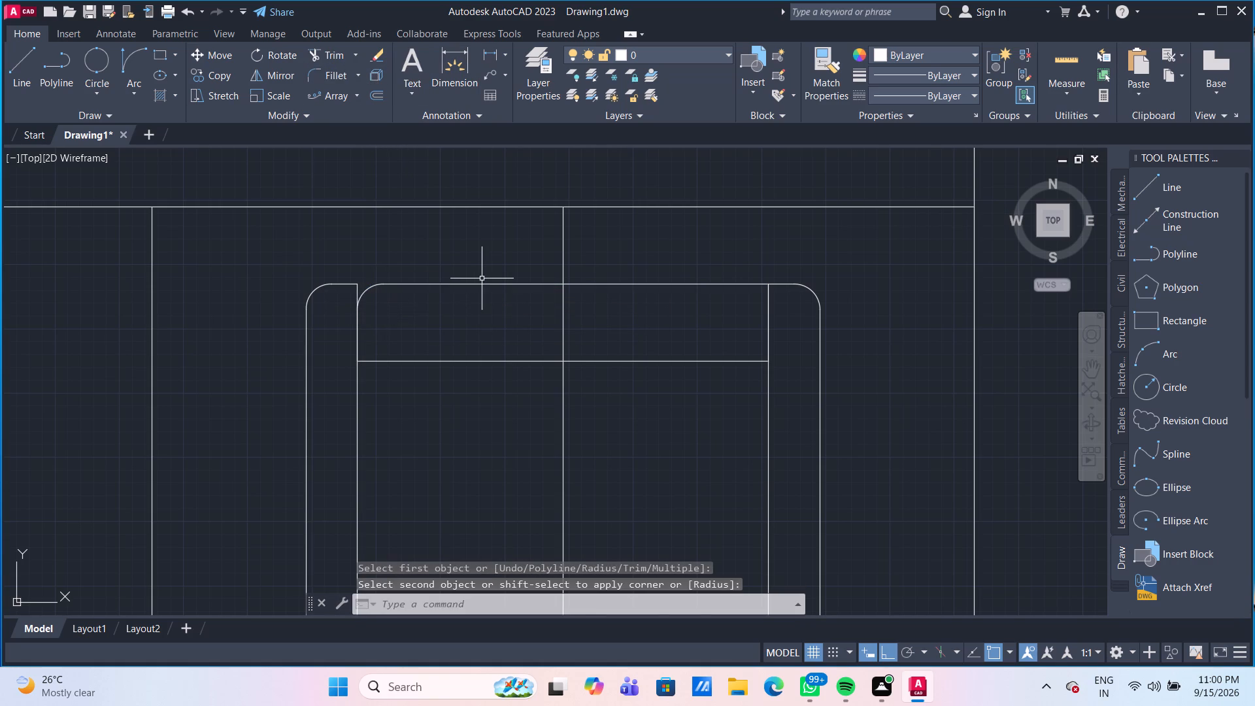
pyautogui.scroll(-1, 484, 280)
pyautogui.moveTo(476, 277); pyautogui.dragTo(313, 278, button='middle')
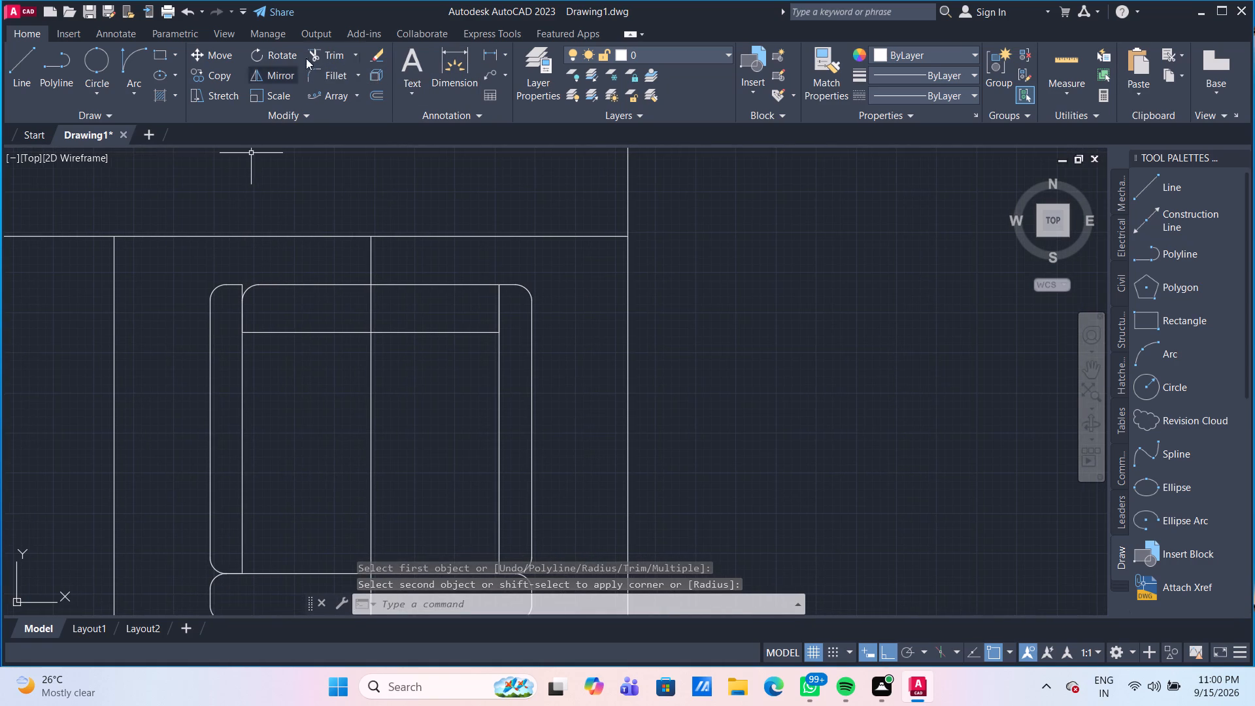
pyautogui.click(324, 67)
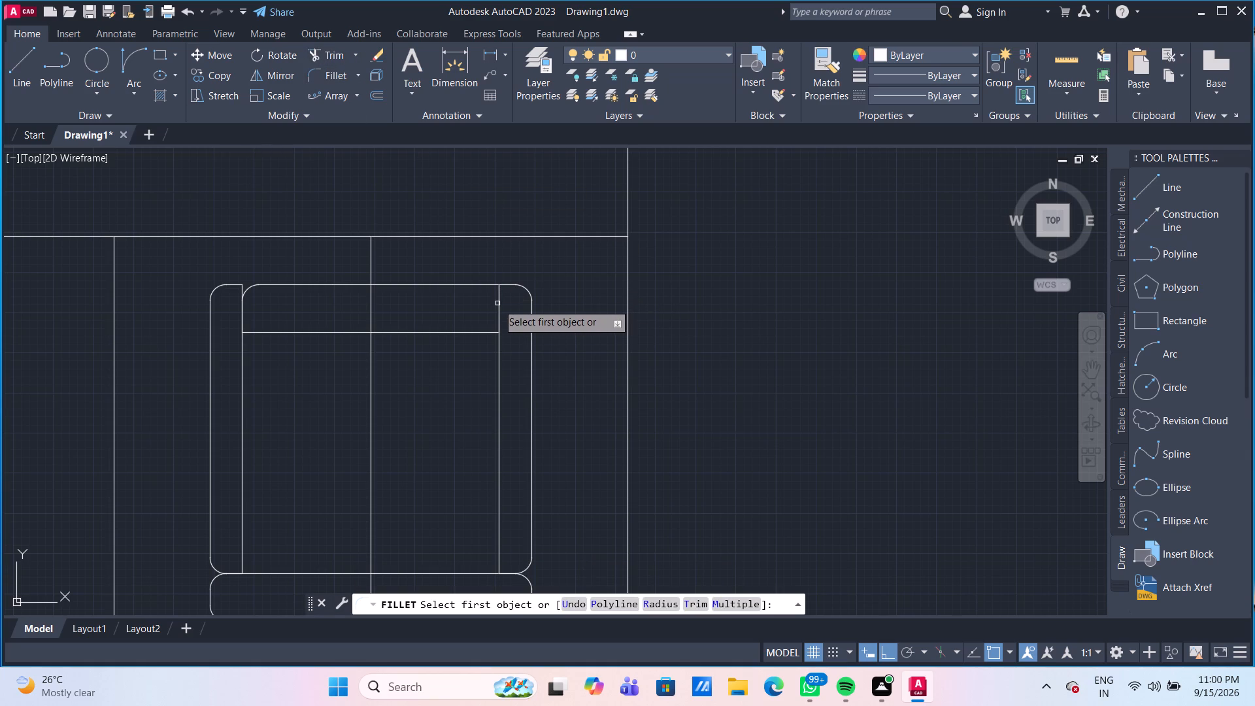
pyautogui.click(497, 303)
pyautogui.click(488, 284)
# Delete the horizontal line crossing the chair's middle section just below its rounded top edge.
pyautogui.scroll(-1, 424, 363)
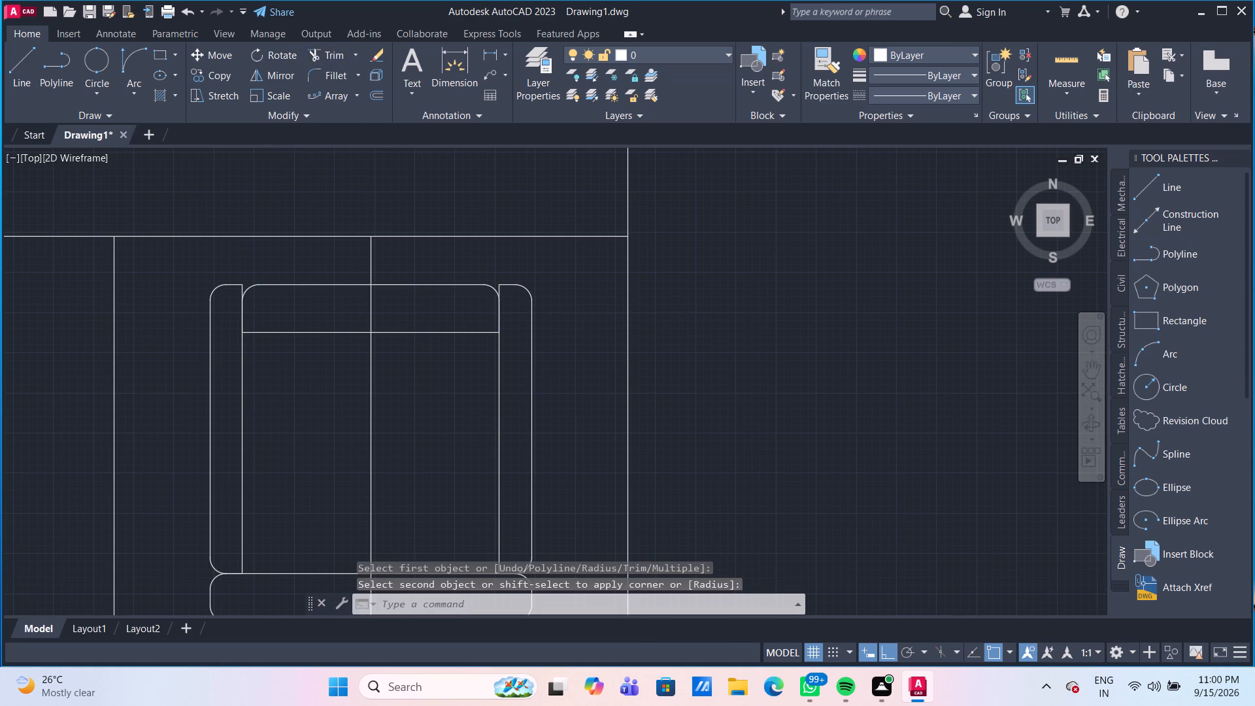
pyautogui.click(433, 345)
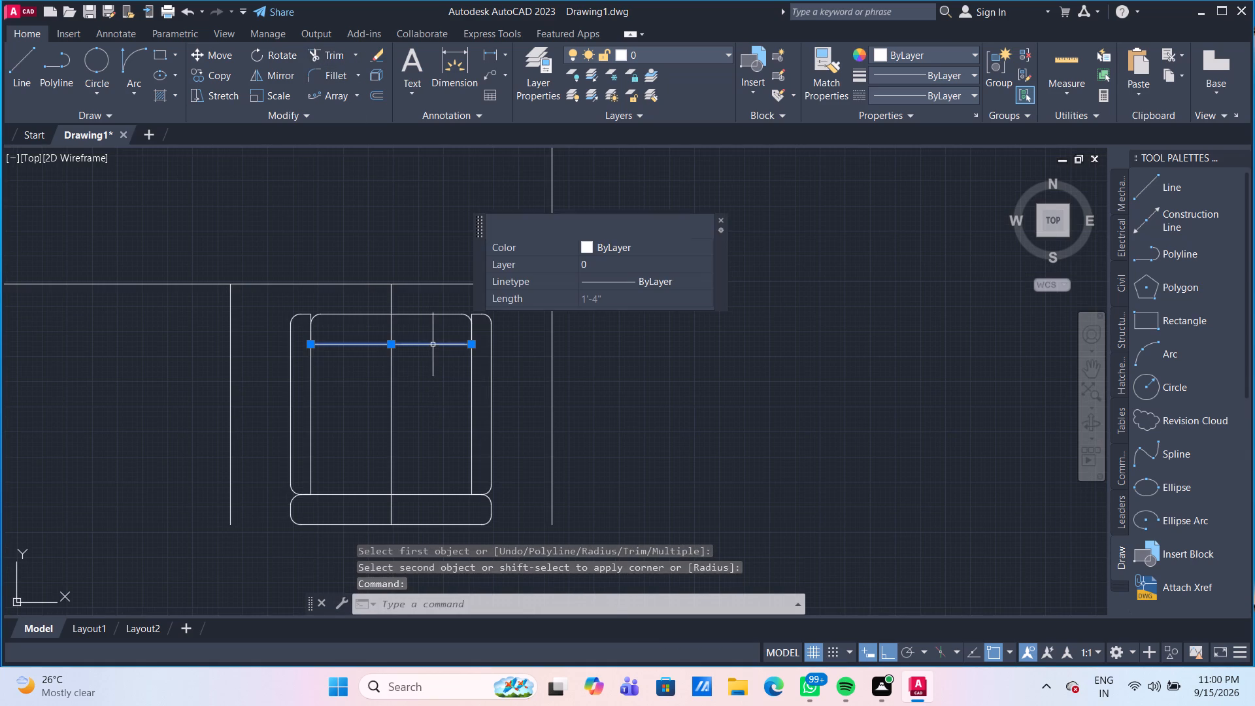
pyautogui.press('Delete')
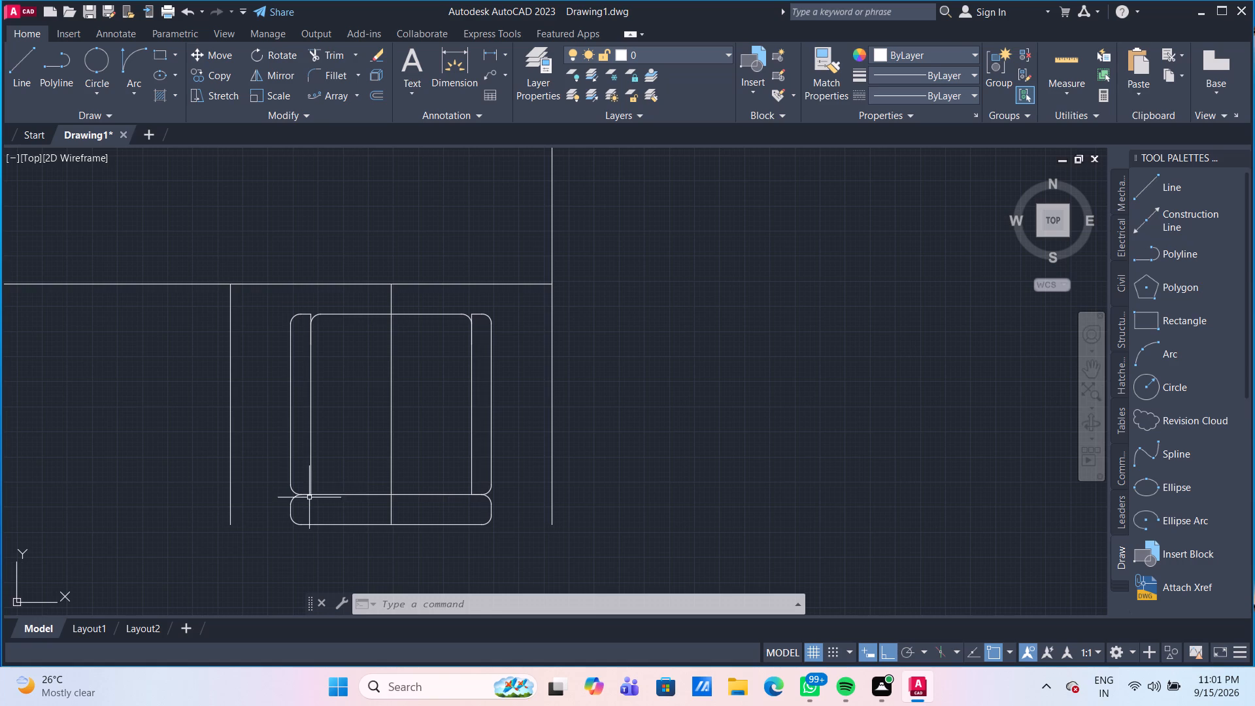
# Round the inner lower corners of the chair's left and right uprights with the same 1" radius fillet.
pyautogui.scroll(3, 309, 497)
pyautogui.scroll(-1, 312, 479)
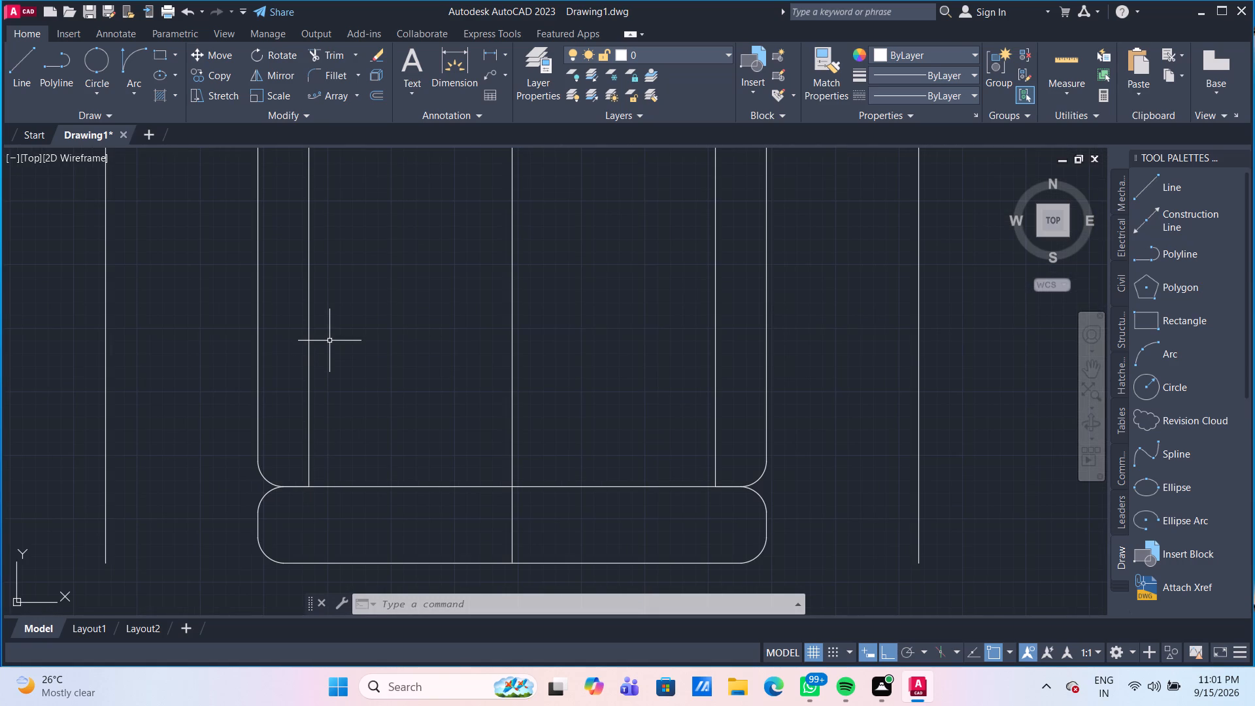
pyautogui.click(339, 78)
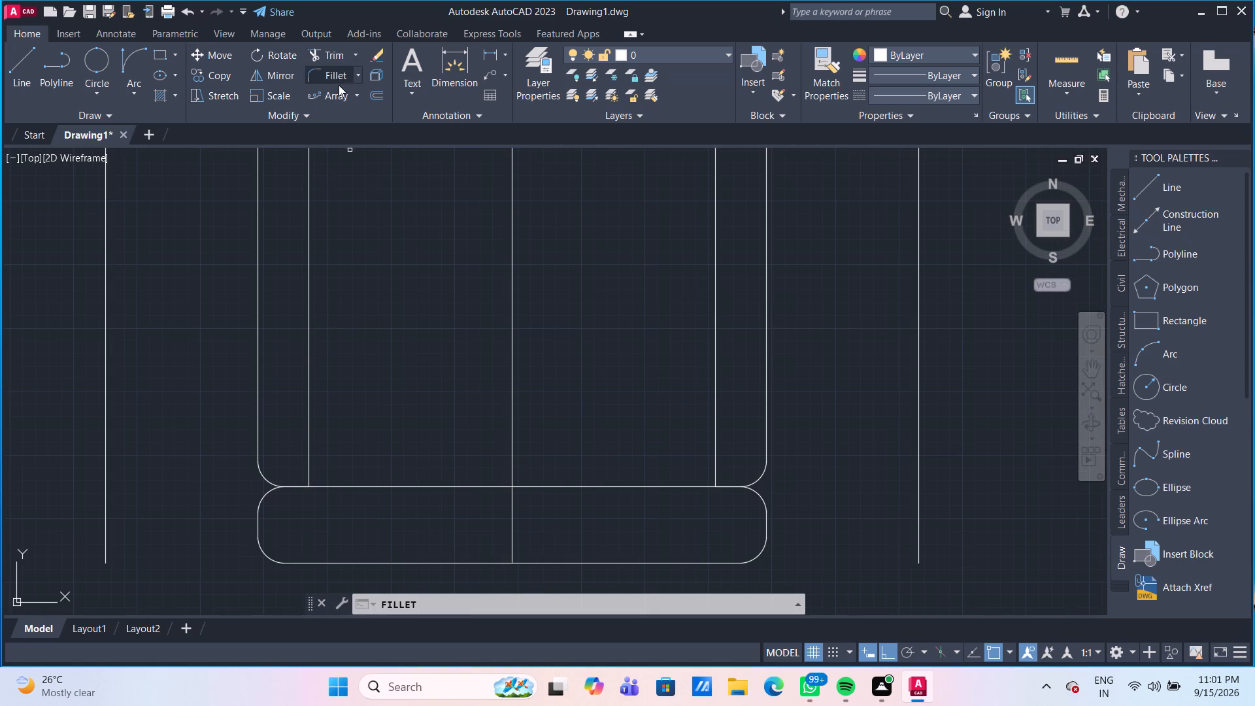
pyautogui.click(309, 472)
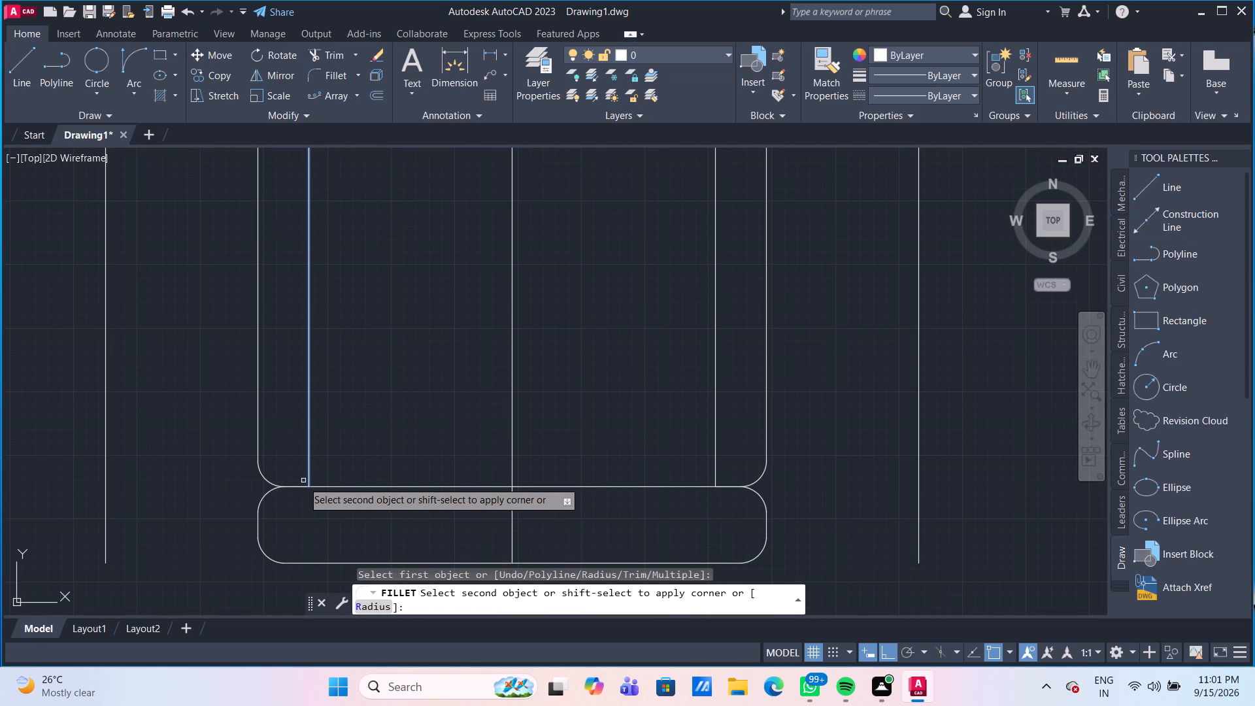
pyautogui.click(299, 486)
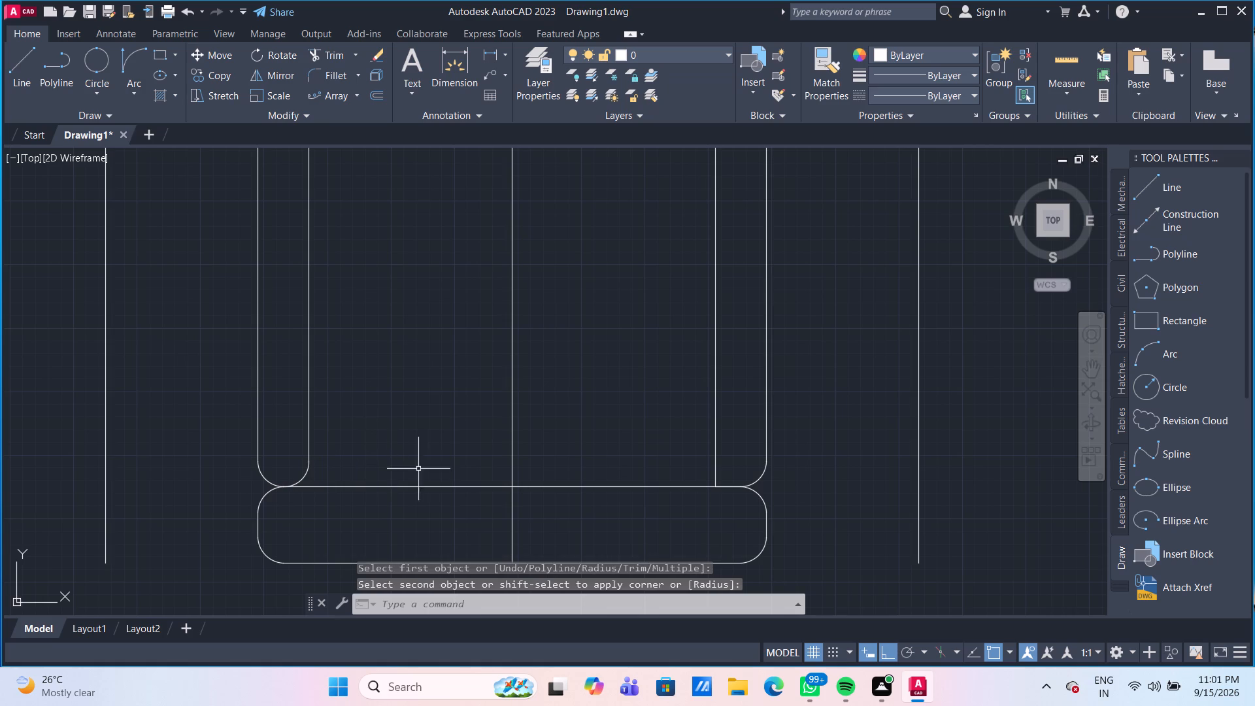
pyautogui.scroll(-2, 585, 463)
pyautogui.moveTo(617, 458); pyautogui.dragTo(605, 448, button='middle')
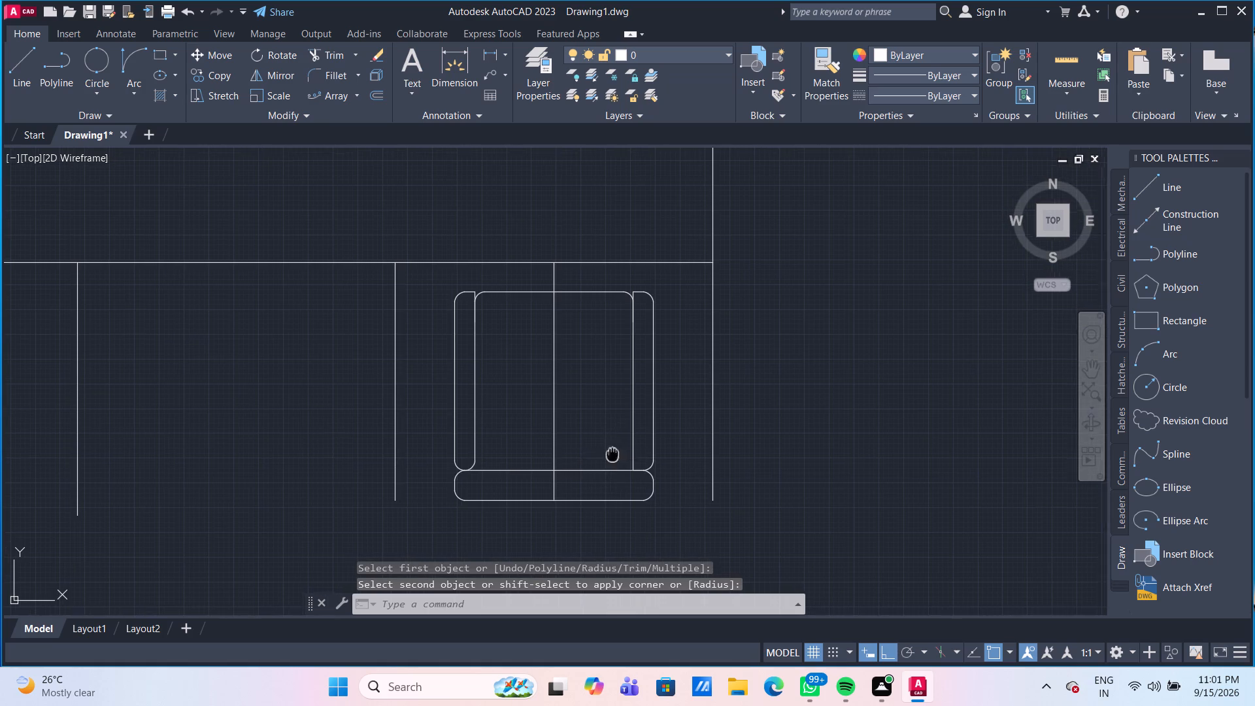
pyautogui.moveTo(605, 448); pyautogui.dragTo(551, 428, button='middle')
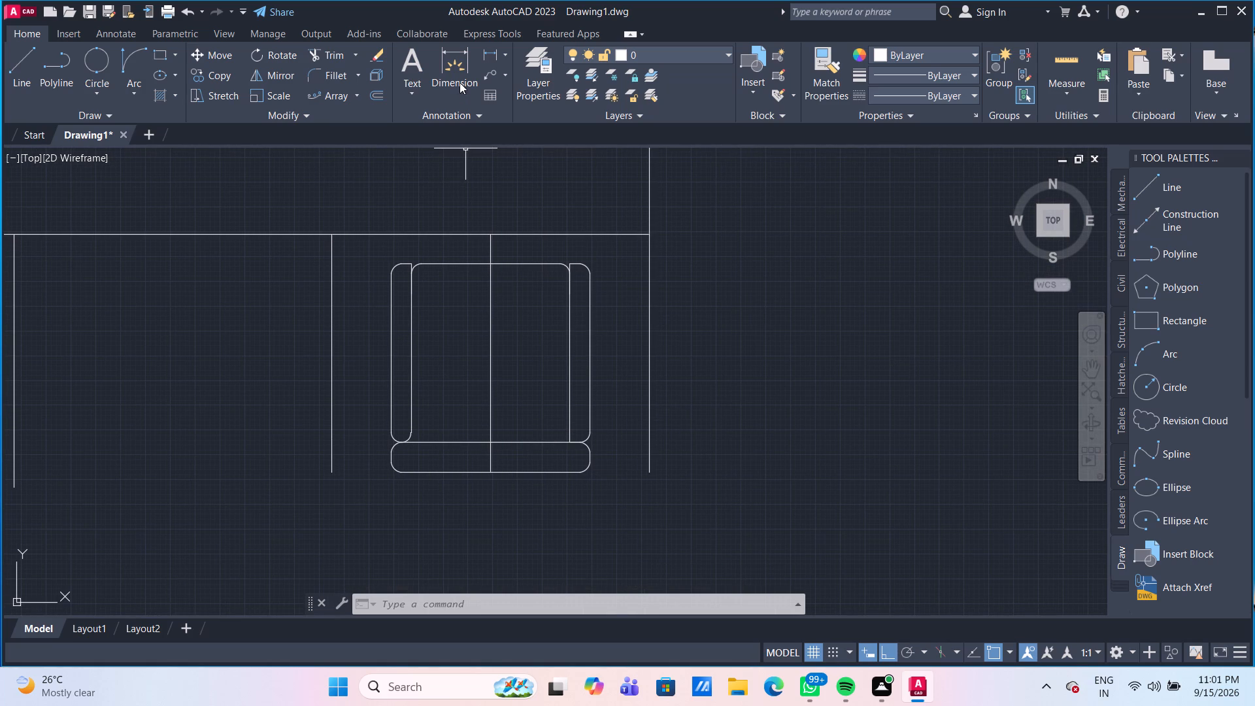
pyautogui.click(334, 75)
pyautogui.scroll(1, 560, 433)
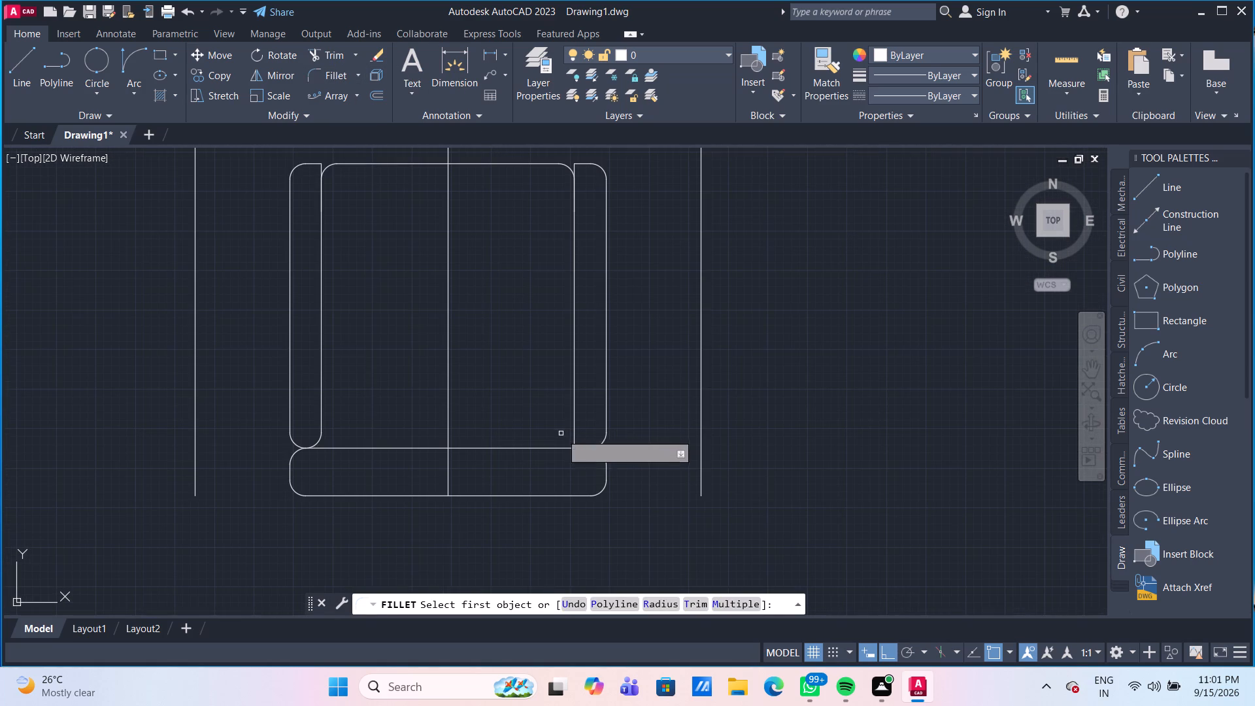
pyautogui.click(575, 435)
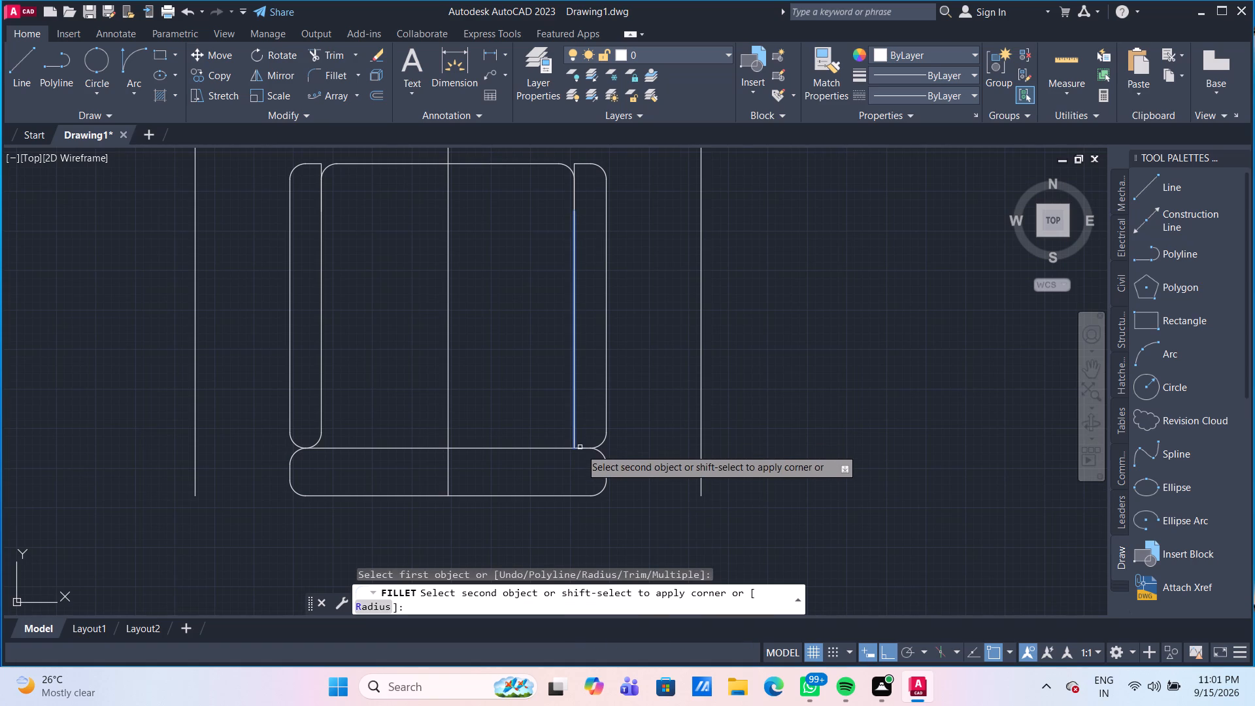
pyautogui.click(582, 450)
pyautogui.scroll(-1, 580, 482)
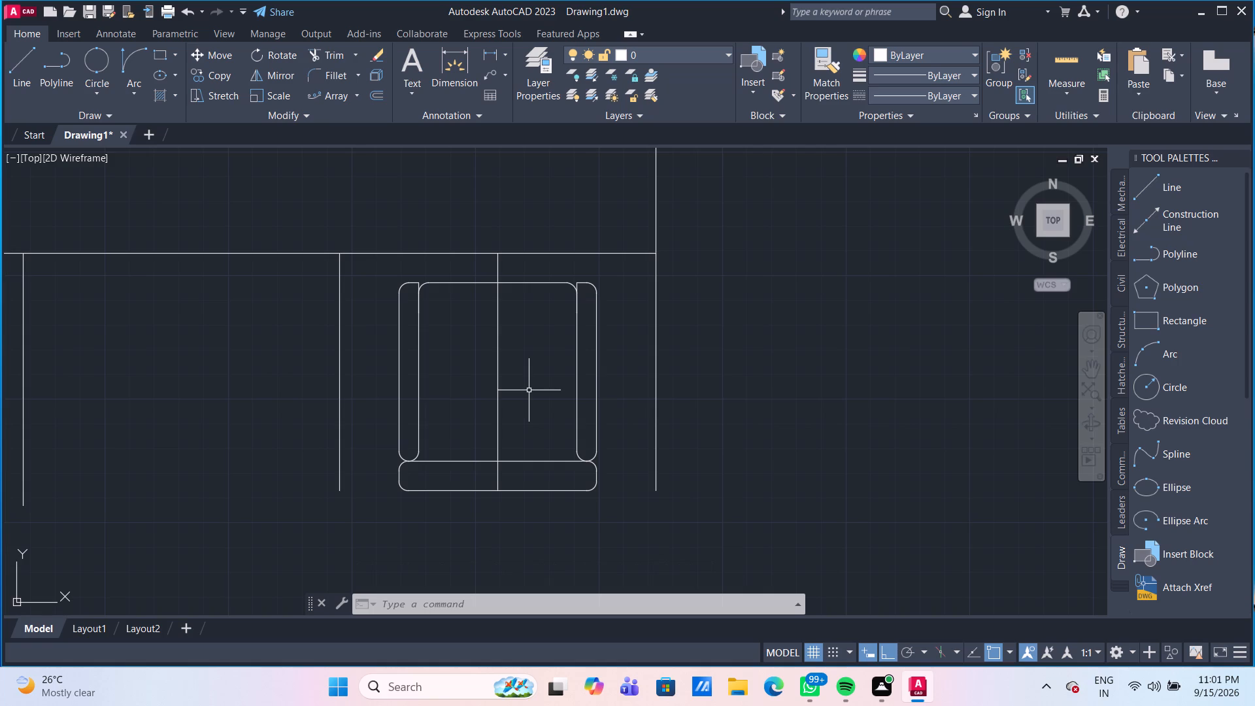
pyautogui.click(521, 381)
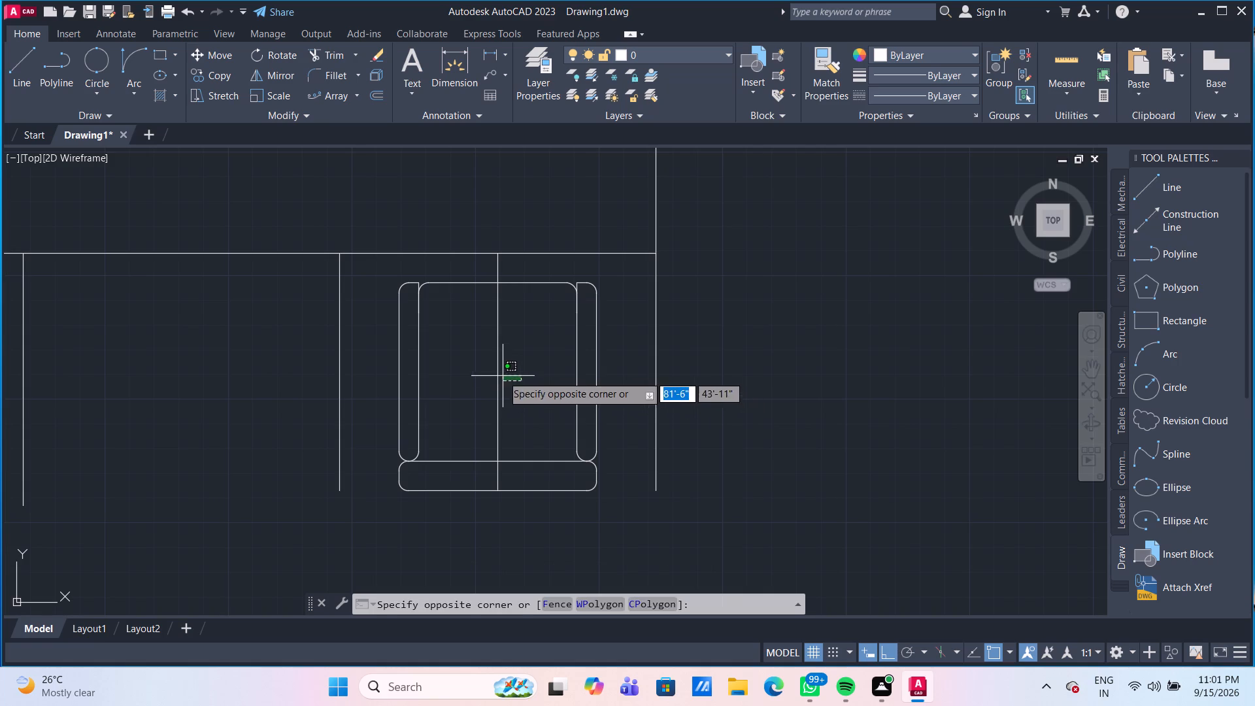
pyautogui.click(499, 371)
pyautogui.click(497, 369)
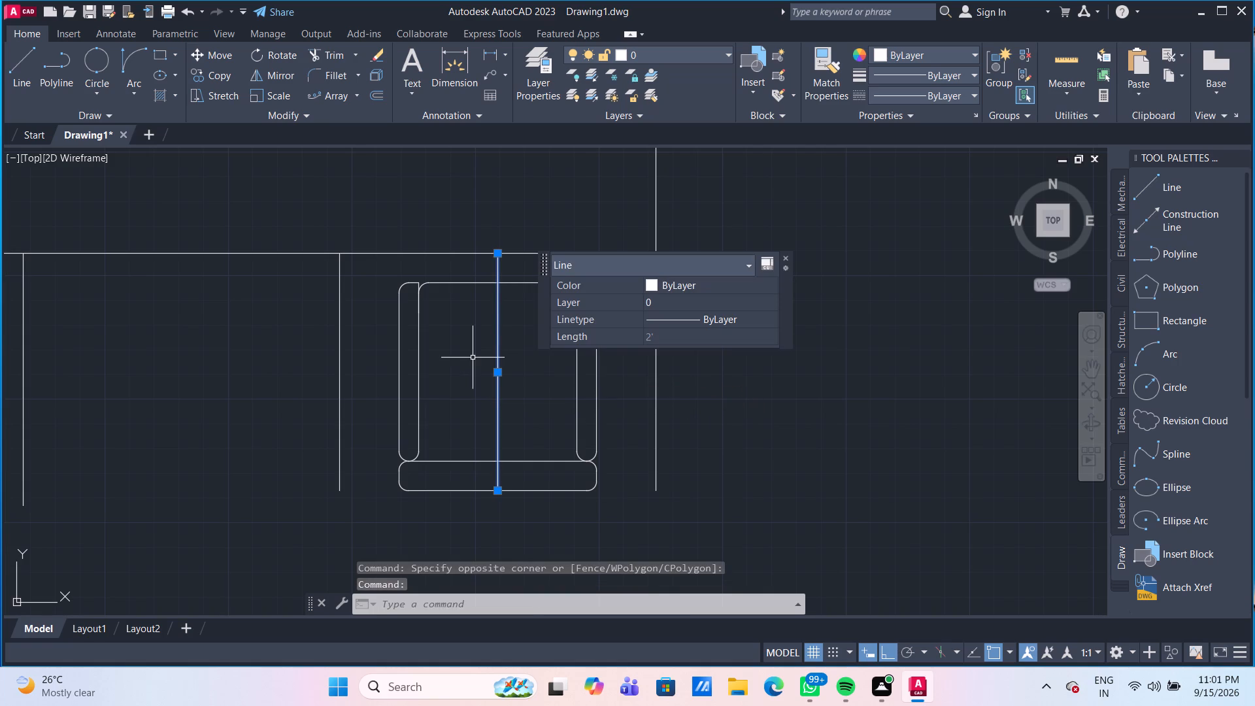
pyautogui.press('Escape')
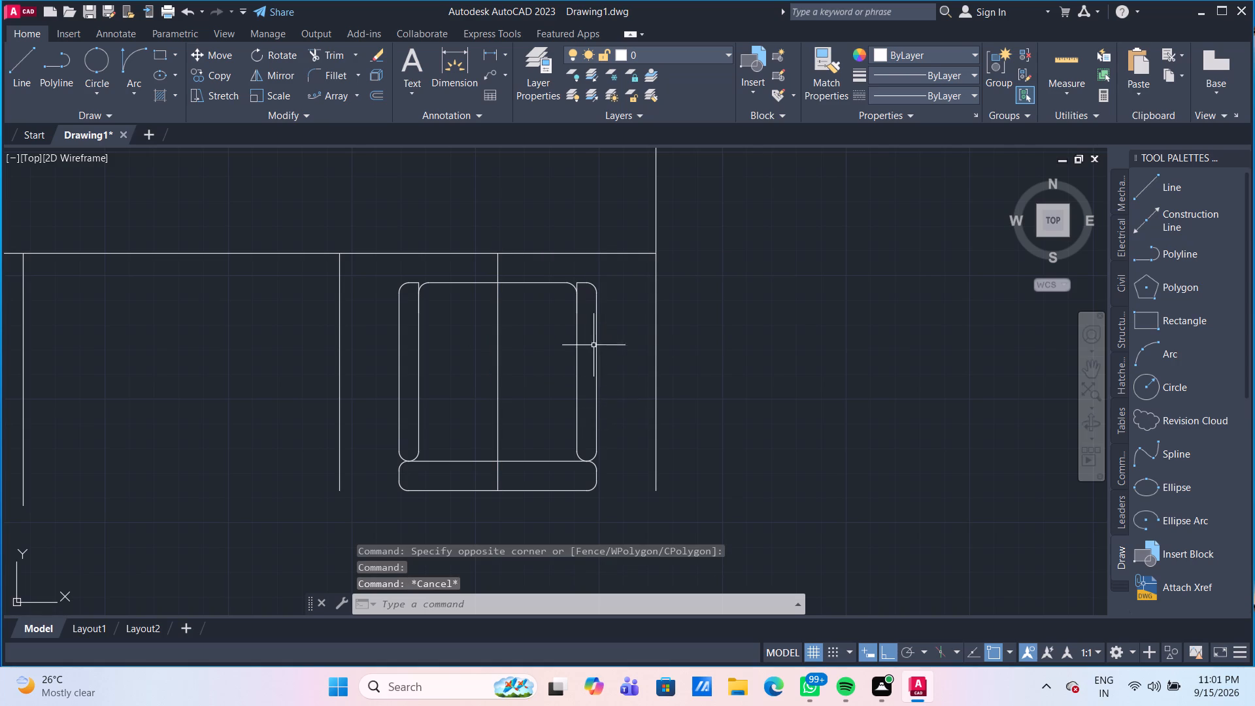
# Offset the large 8' by 3' rectangle above the chair inward by 3".
pyautogui.scroll(-3, 600, 320)
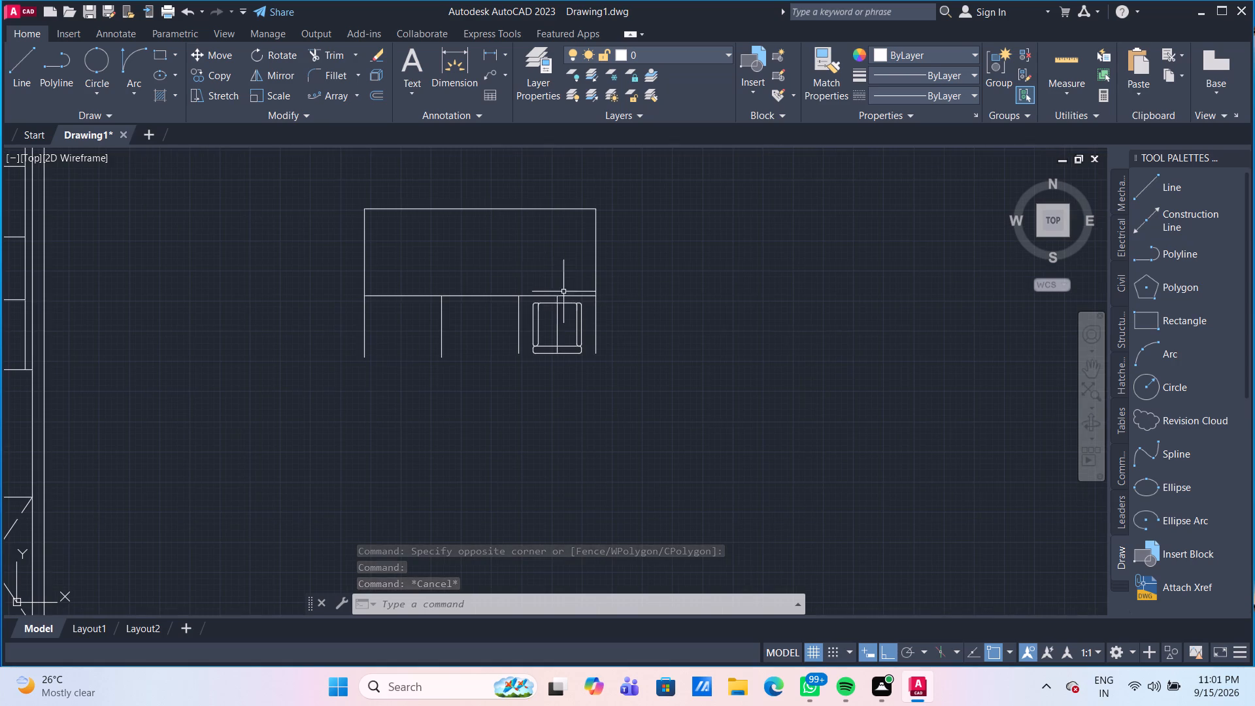
pyautogui.scroll(1, 516, 261)
pyautogui.moveTo(516, 261); pyautogui.dragTo(545, 303, button='middle')
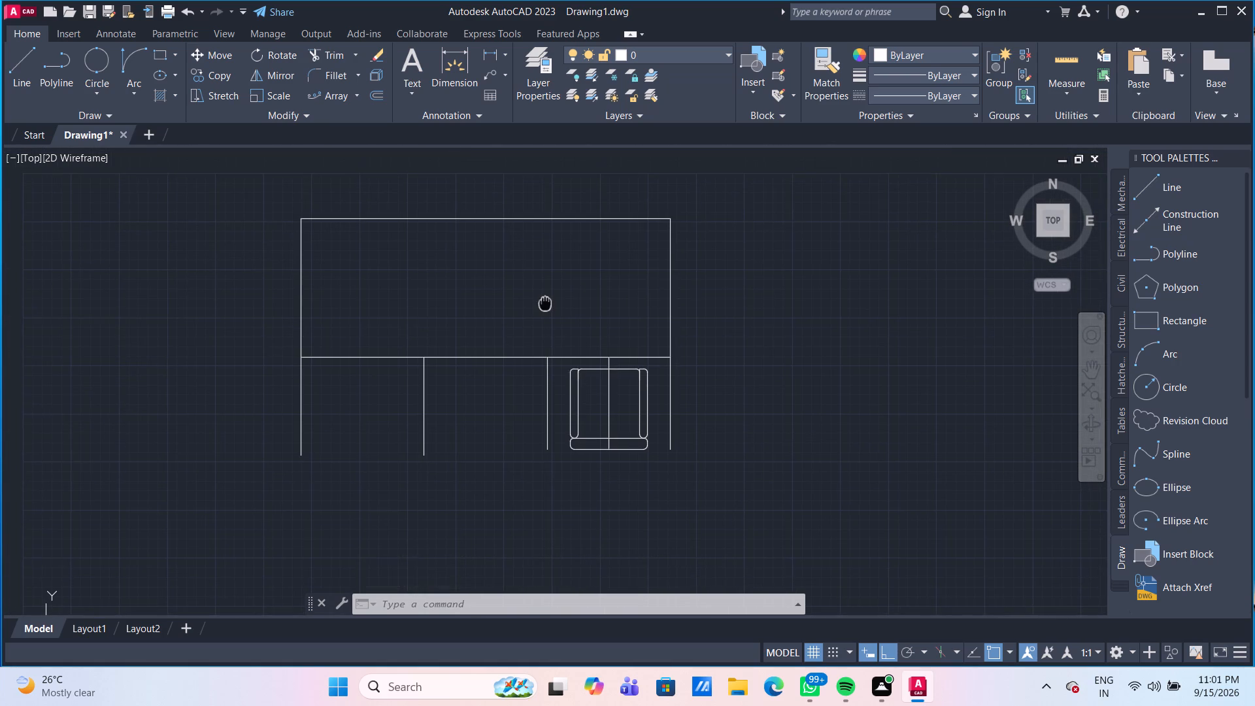
pyautogui.moveTo(545, 303); pyautogui.dragTo(544, 309, button='middle')
pyautogui.scroll(1, 544, 303)
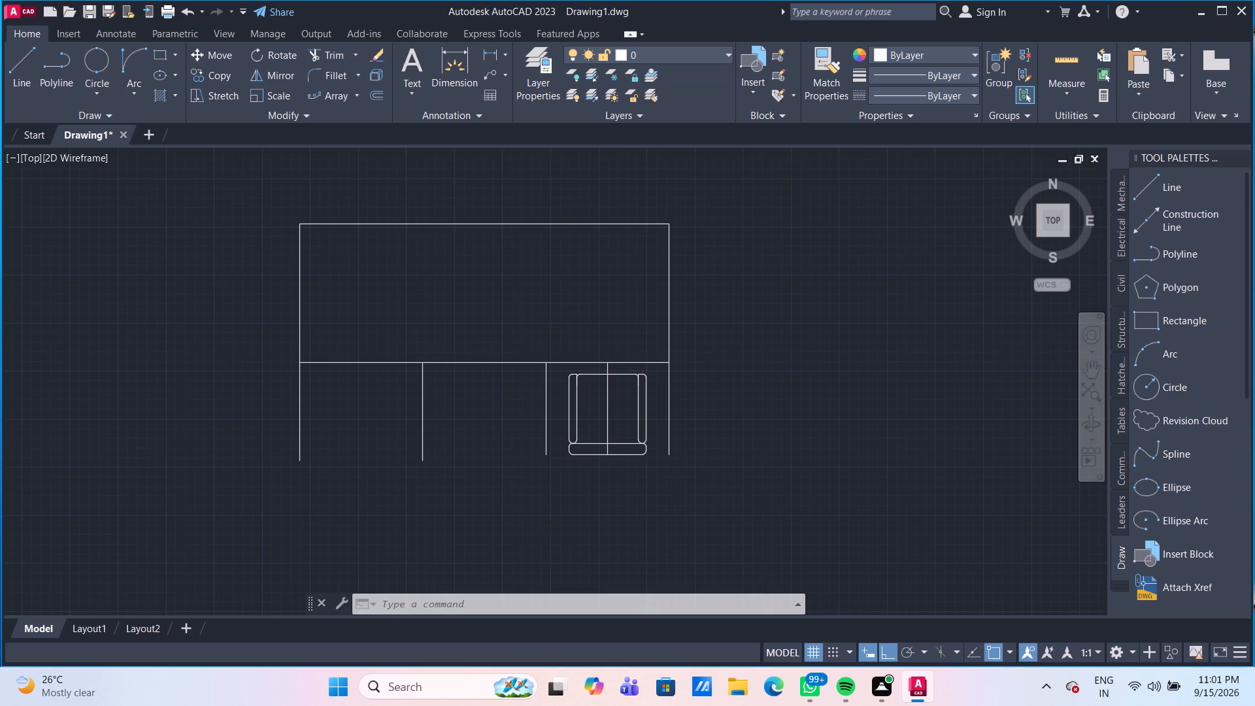
pyautogui.moveTo(545, 302); pyautogui.dragTo(563, 322, button='middle')
pyautogui.press('o')
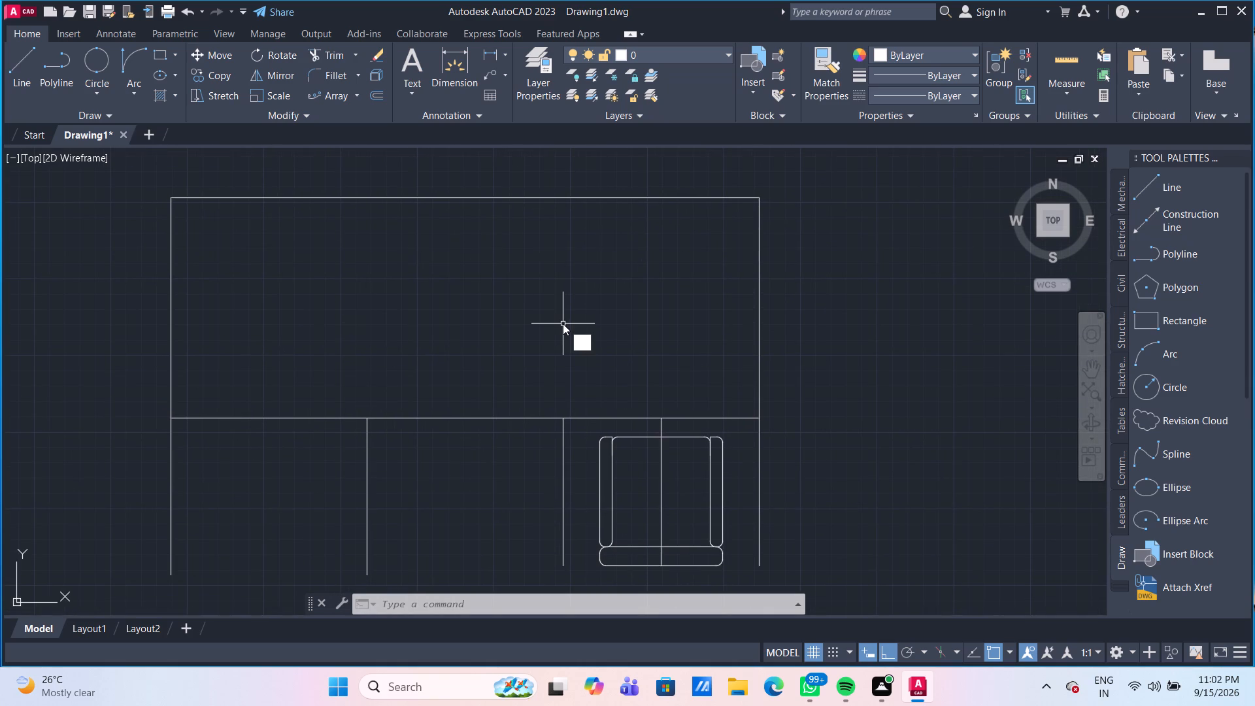
pyautogui.press('Return')
pyautogui.press('Return')
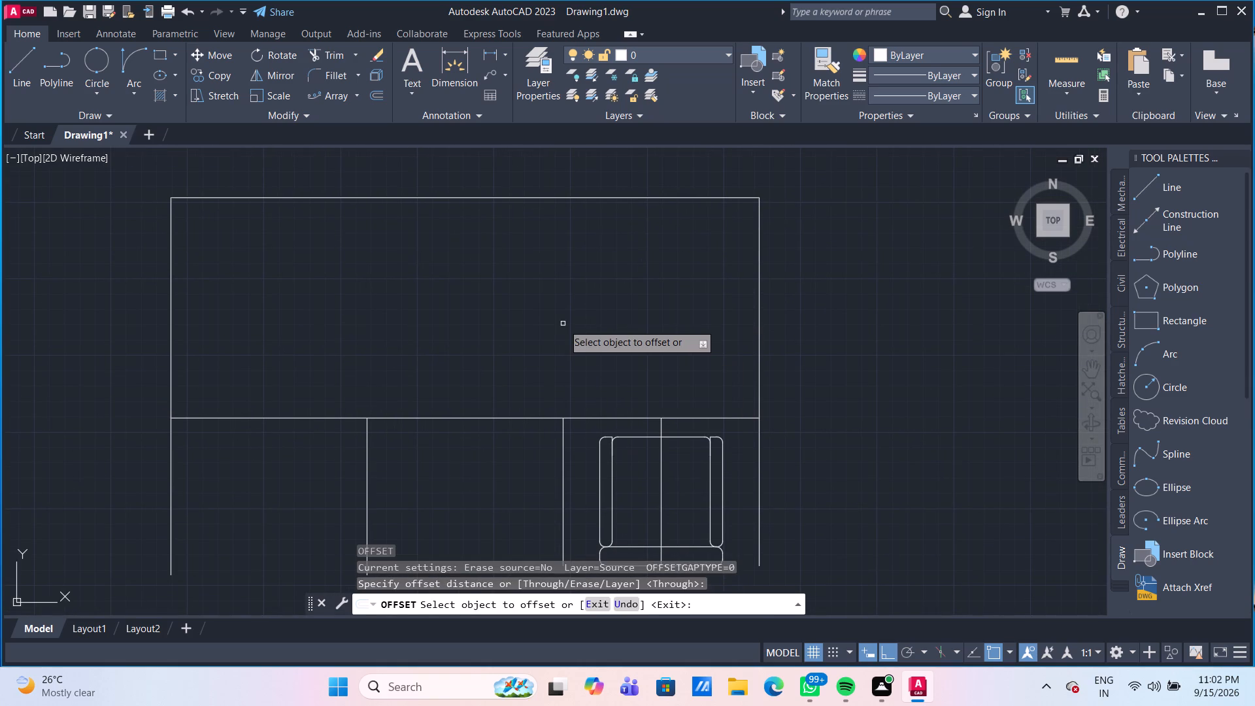
pyautogui.moveTo(760, 334); pyautogui.dragTo(751, 334)
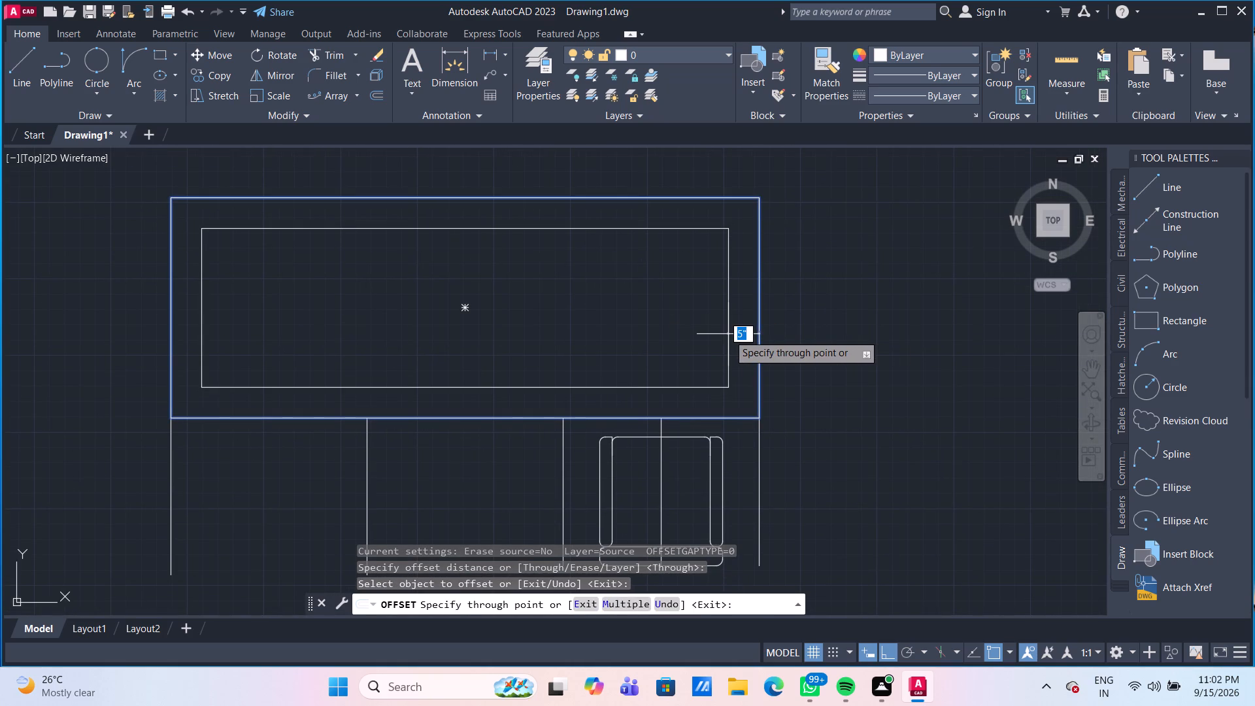
pyautogui.write('3"')
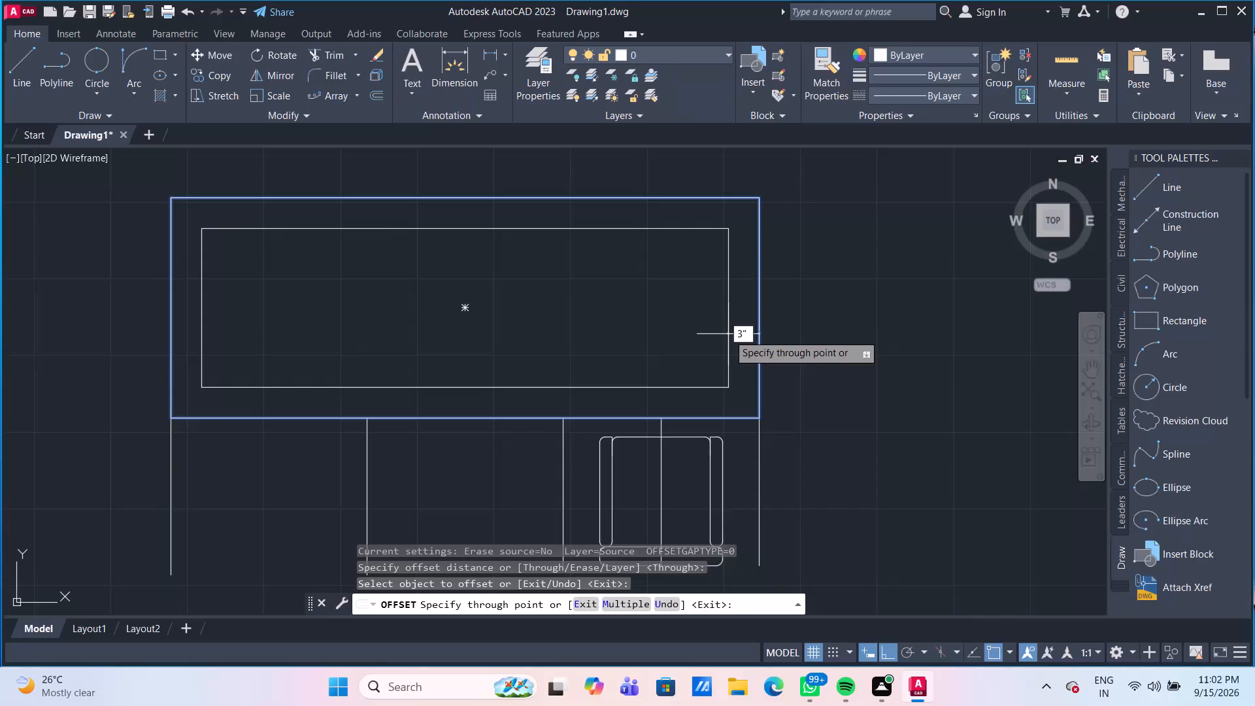
pyautogui.press('Return')
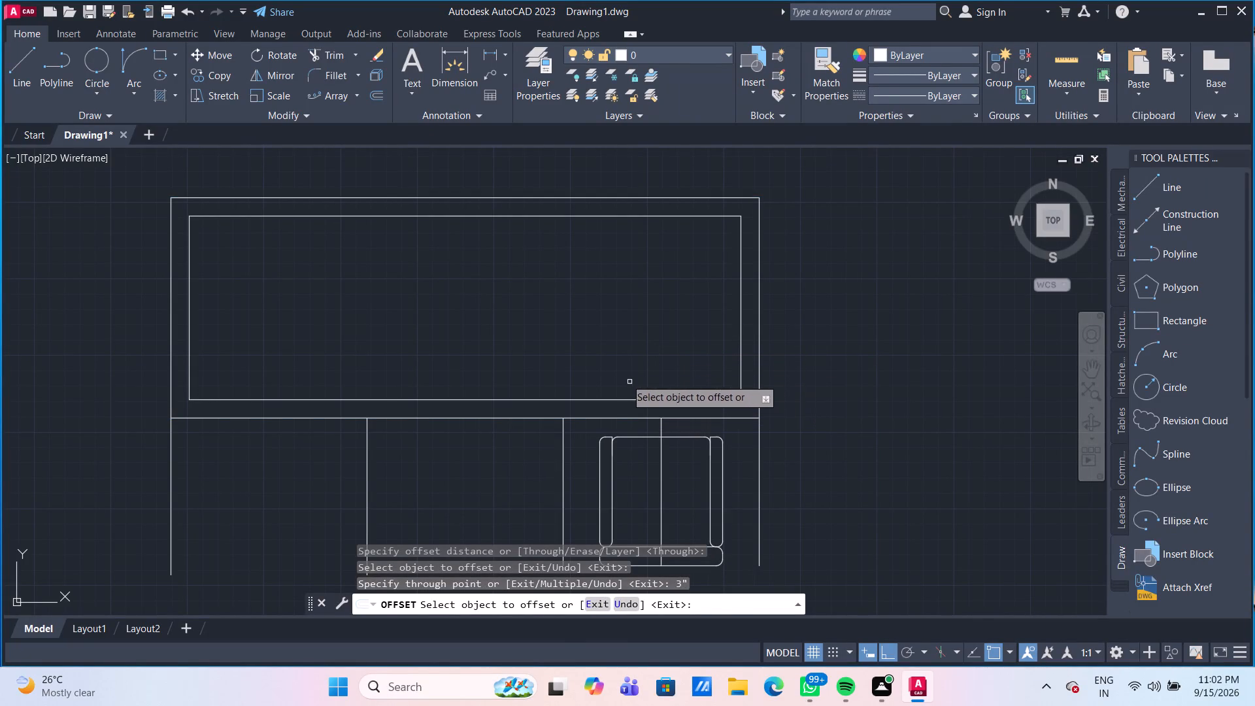
# Draw a 3' vertical line across the 8' by 3' rectangle, from the top of the left section's divider to the upper edge.
pyautogui.click(29, 67)
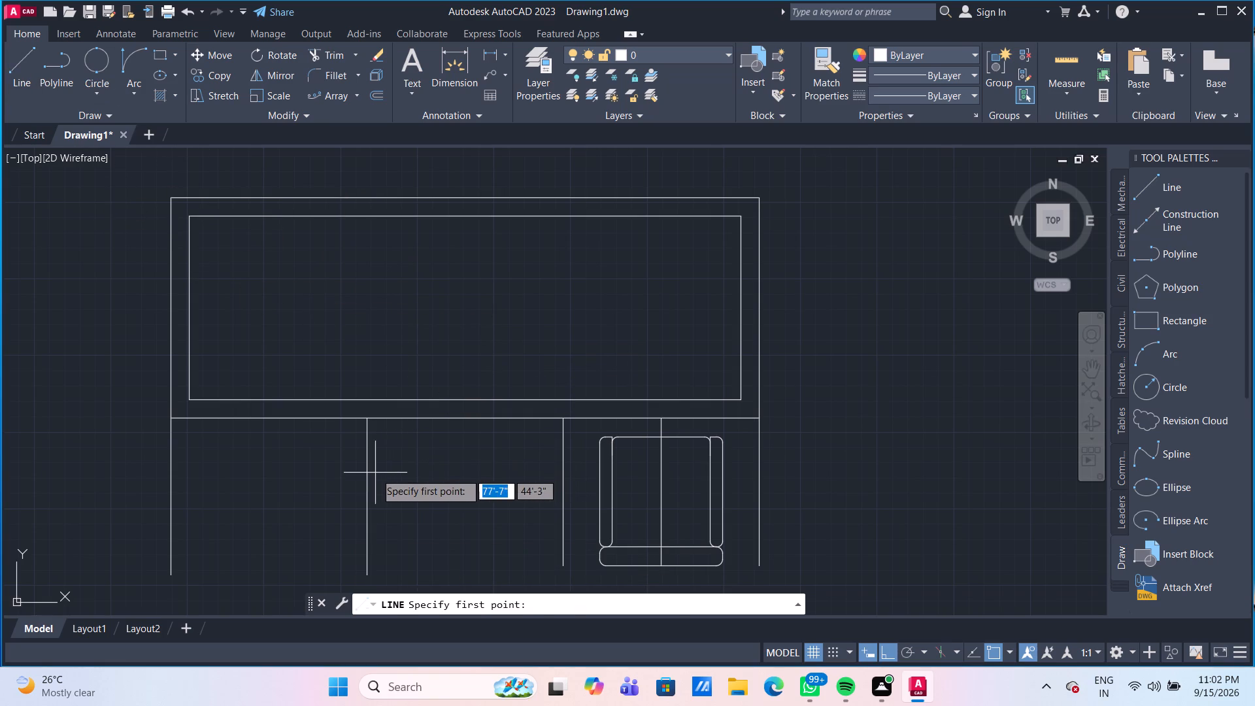
pyautogui.moveTo(384, 244); pyautogui.dragTo(384, 311, button='middle')
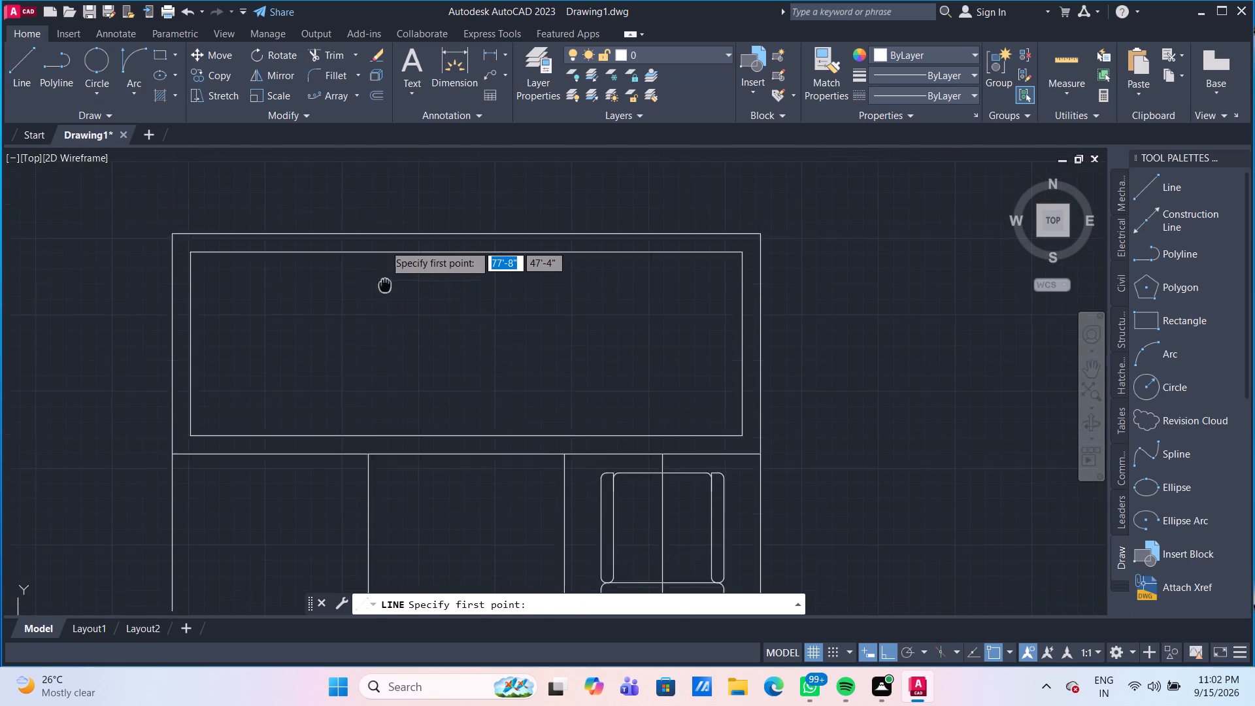
pyautogui.moveTo(384, 311); pyautogui.dragTo(378, 339, button='middle')
pyautogui.click(361, 516)
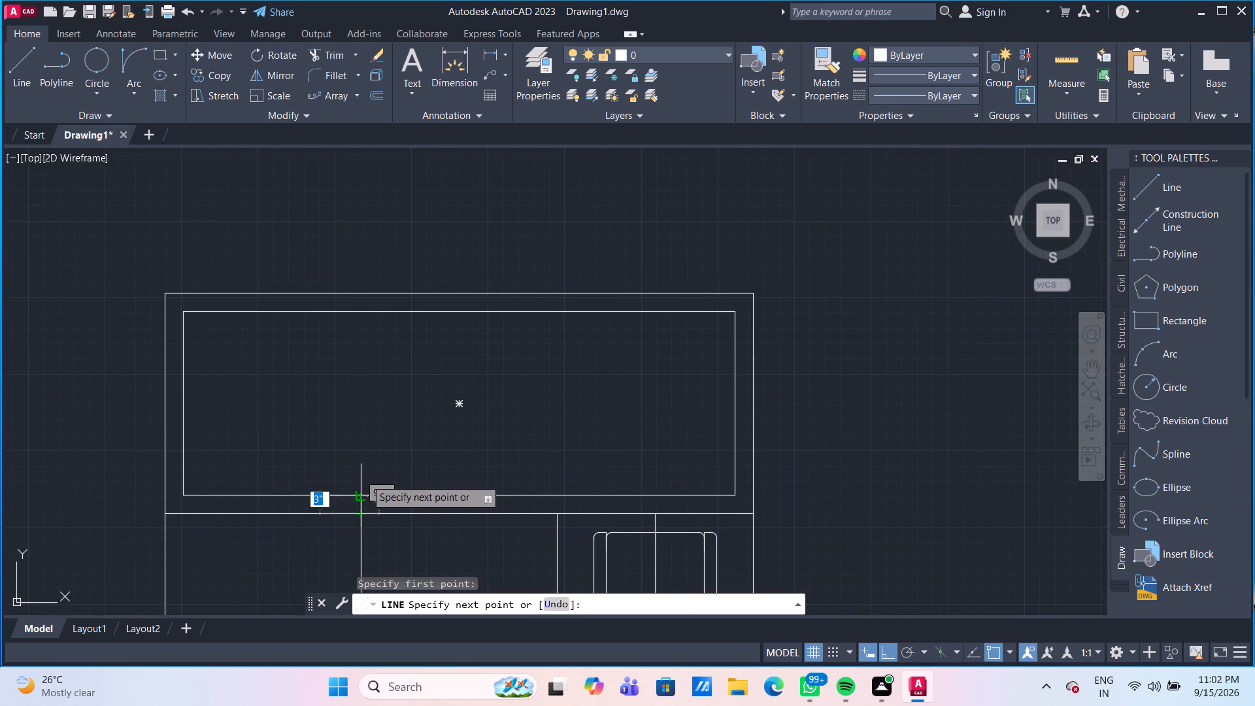
pyautogui.click(363, 292)
pyautogui.scroll(-1, 583, 449)
pyautogui.moveTo(583, 448); pyautogui.dragTo(578, 436, button='middle')
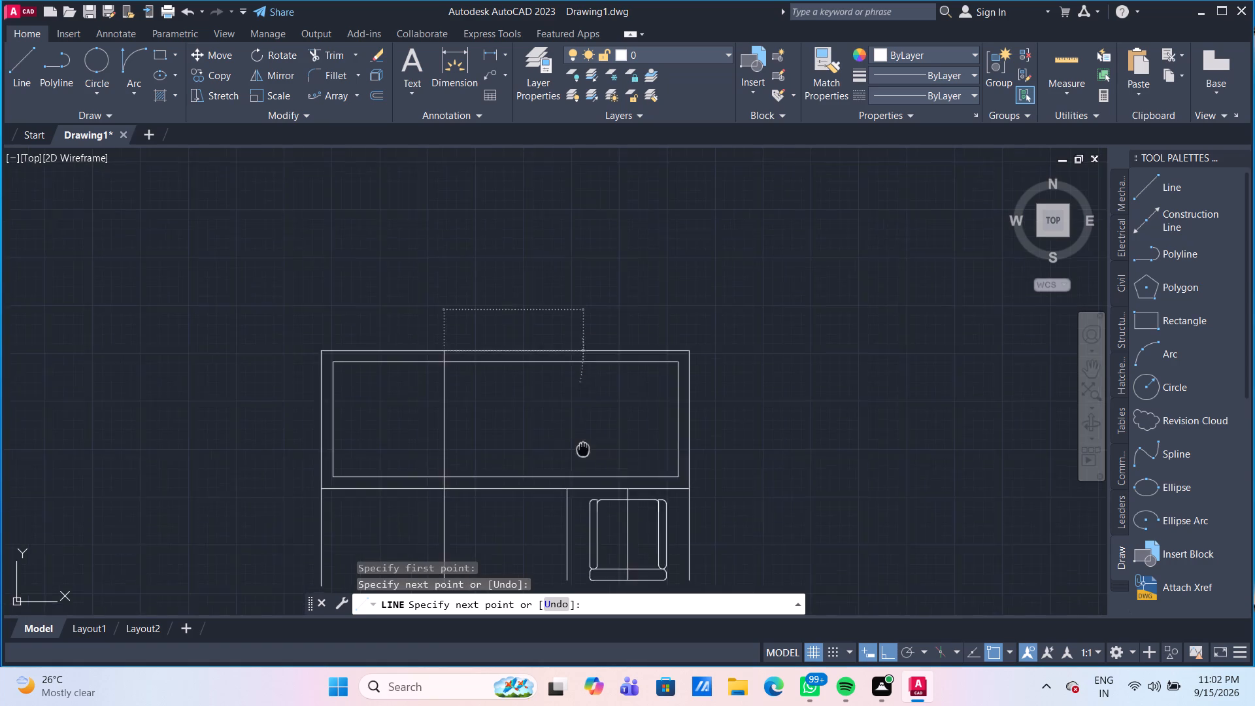
pyautogui.moveTo(578, 436); pyautogui.dragTo(534, 355, button='middle')
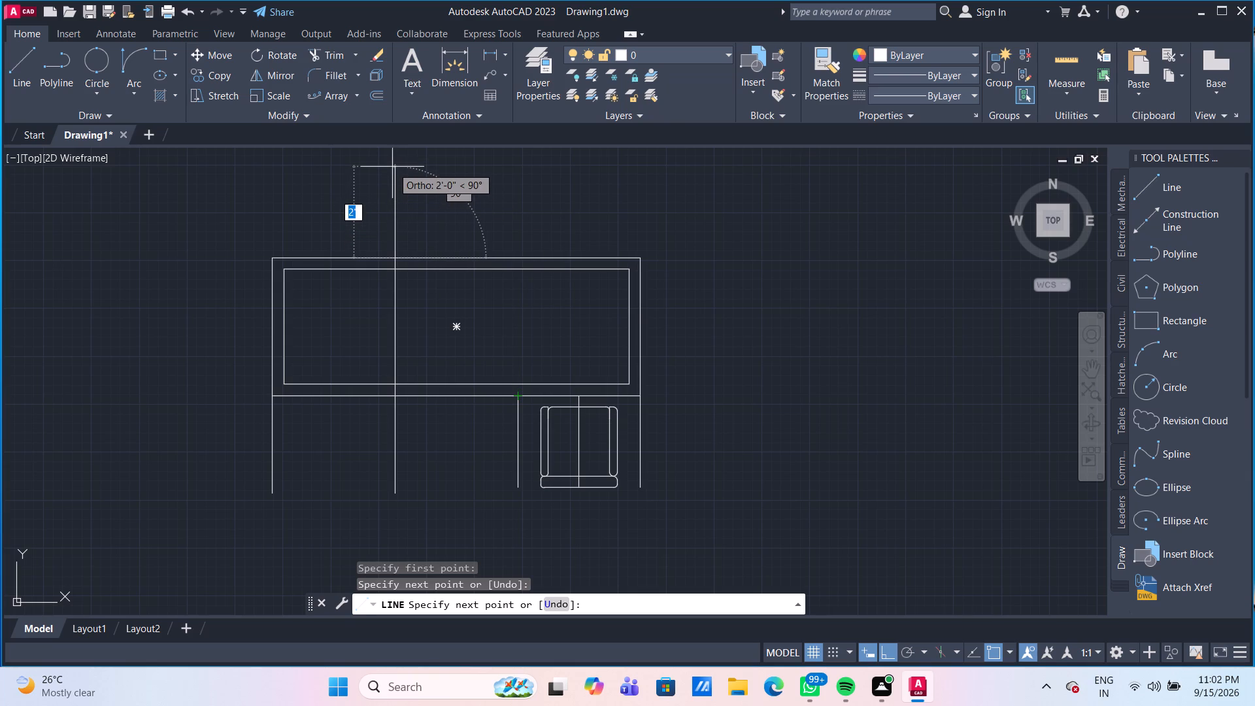
pyautogui.press('Escape')
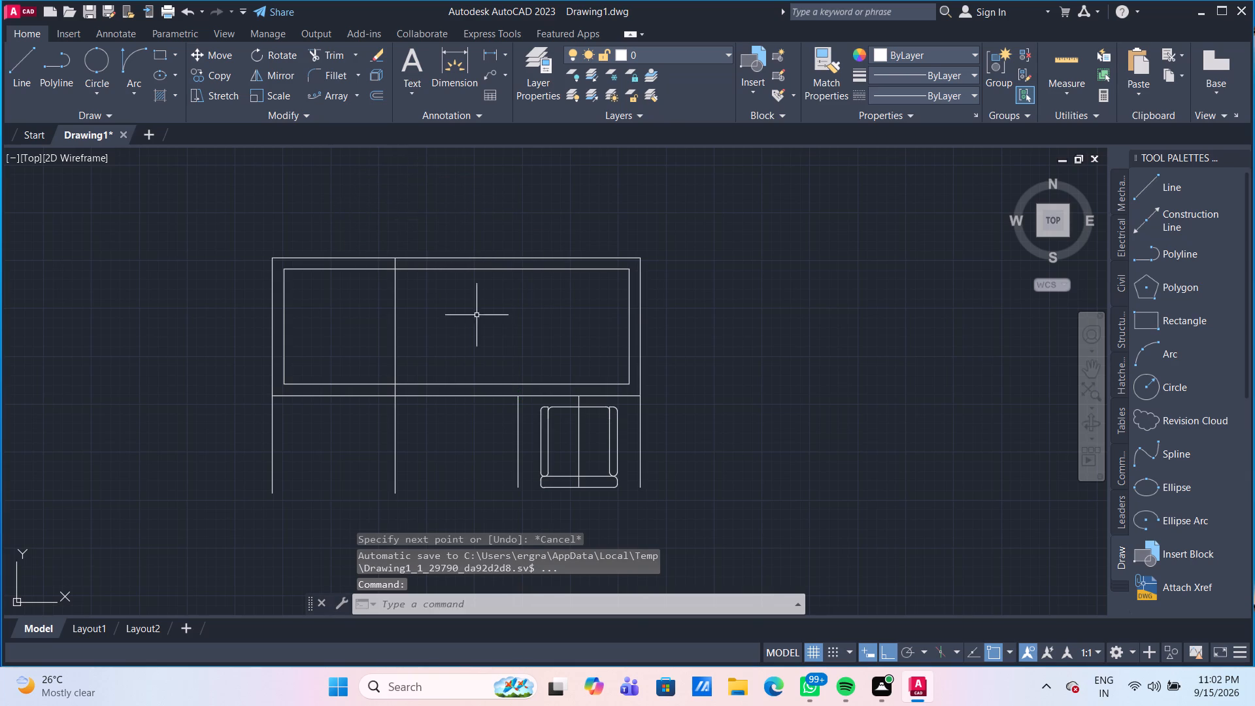
# Offset the vertical line inside the 8' by 3' rectangle 1'4" to the left.
pyautogui.moveTo(488, 479); pyautogui.dragTo(447, 450, button='middle')
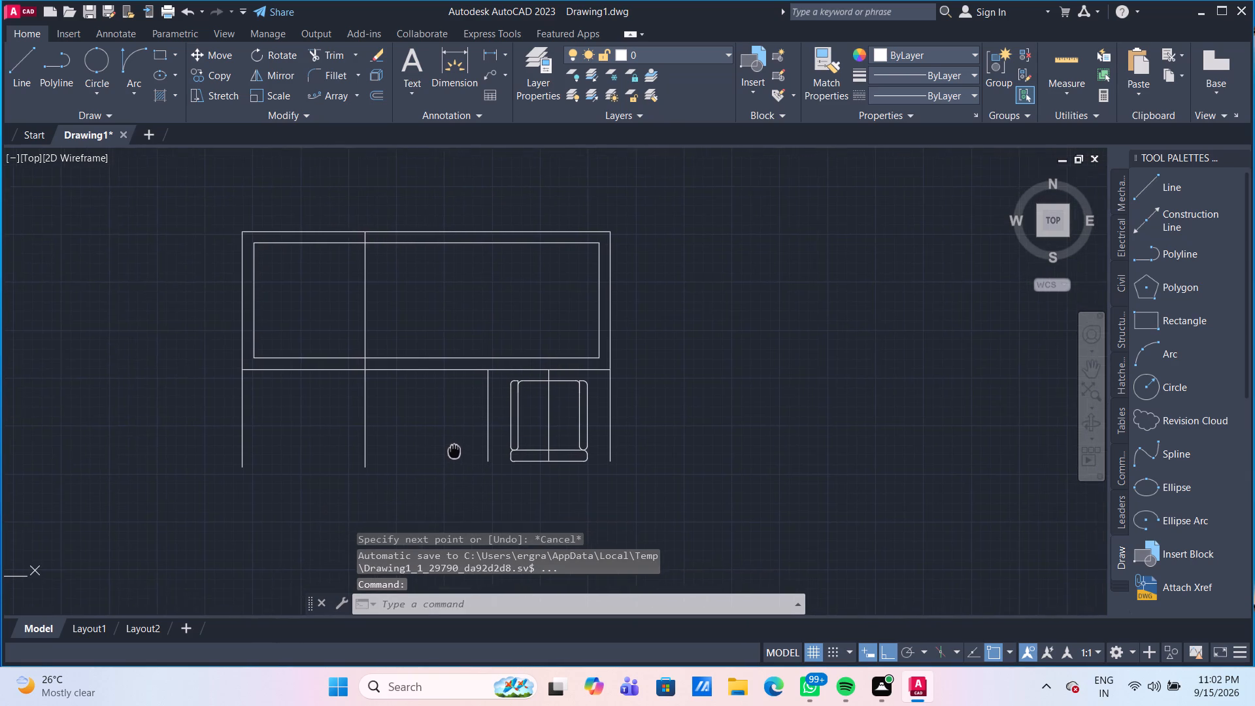
pyautogui.moveTo(447, 450); pyautogui.dragTo(441, 460, button='middle')
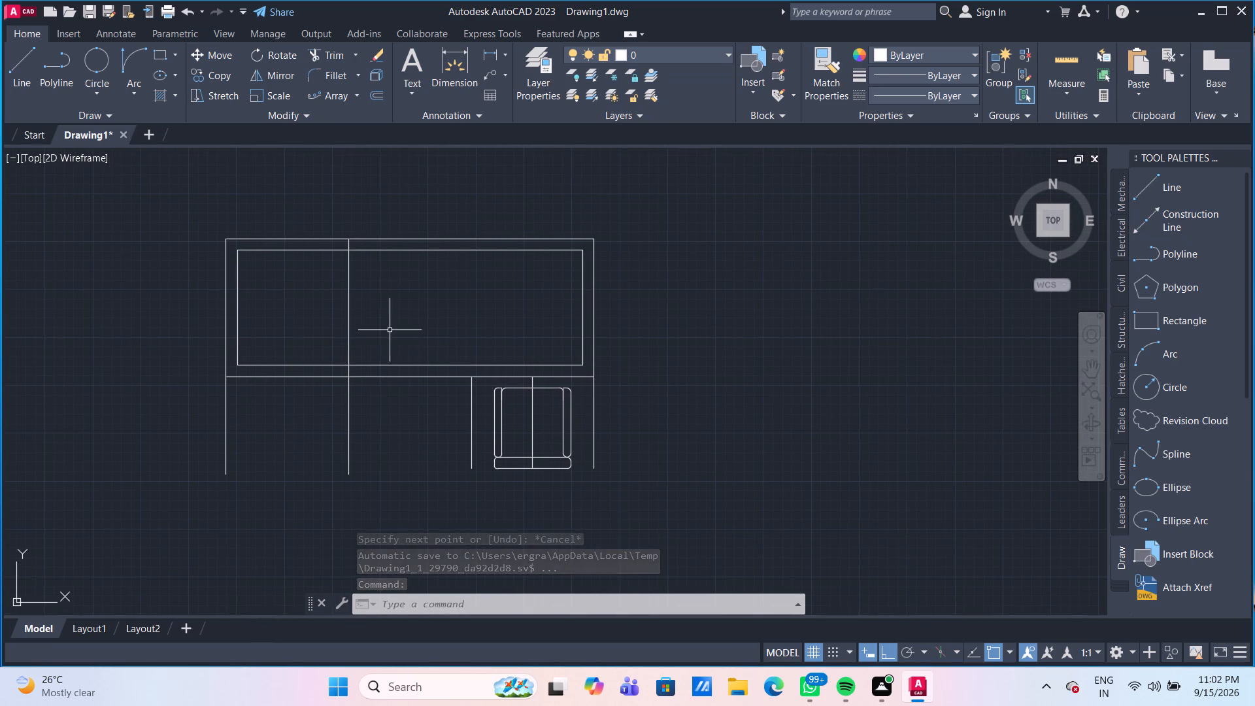
pyautogui.moveTo(393, 414); pyautogui.dragTo(420, 433, button='middle')
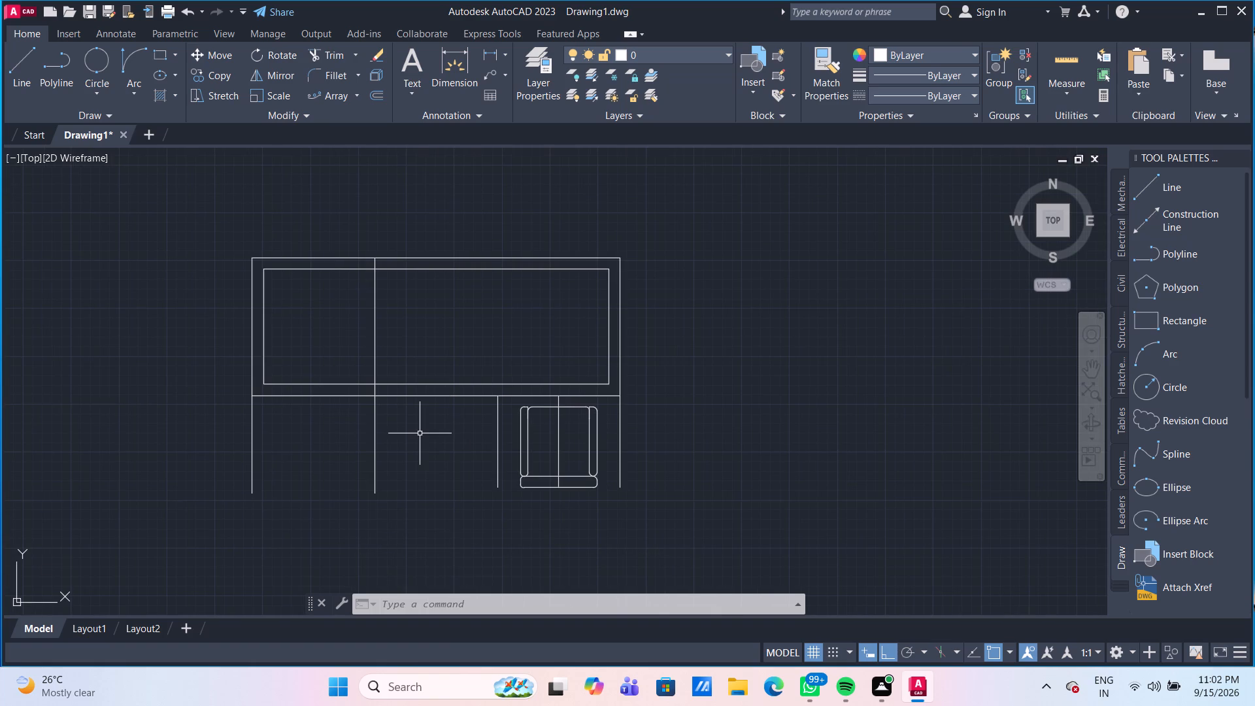
pyautogui.press('o')
pyautogui.press('Return')
pyautogui.press('Return')
pyautogui.press('Return')
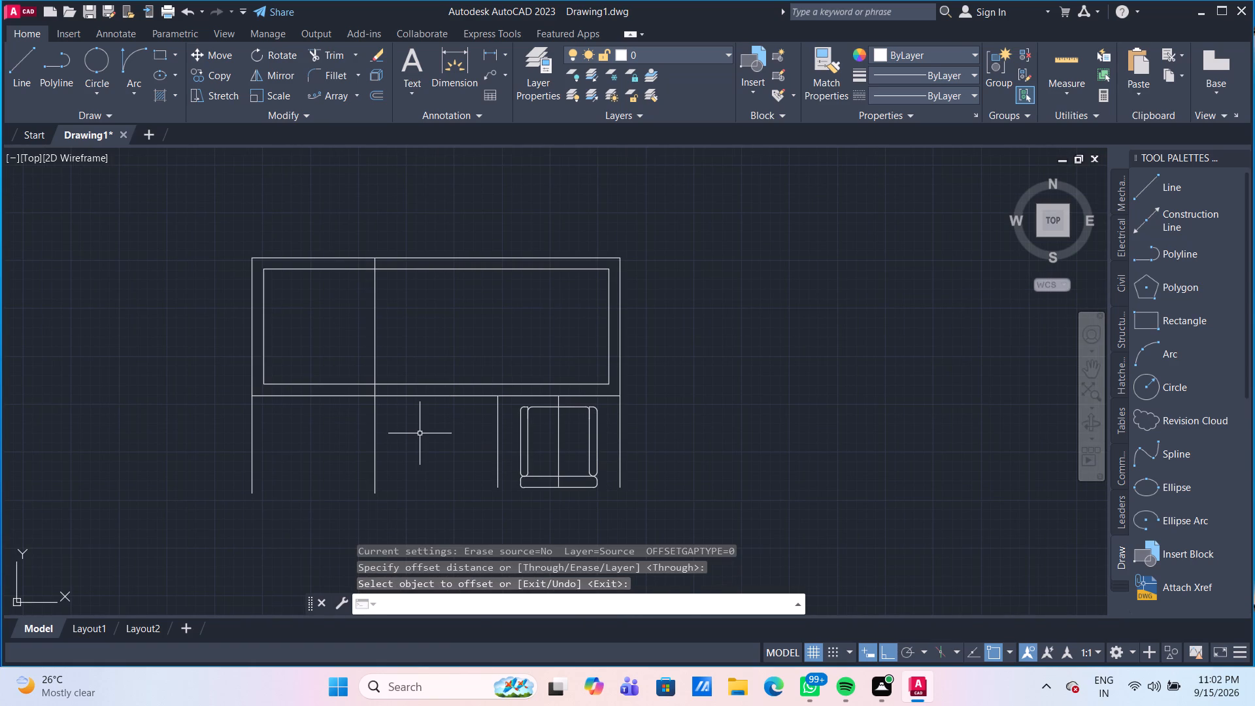
pyautogui.press('o')
pyautogui.press('Return')
pyautogui.press('Return')
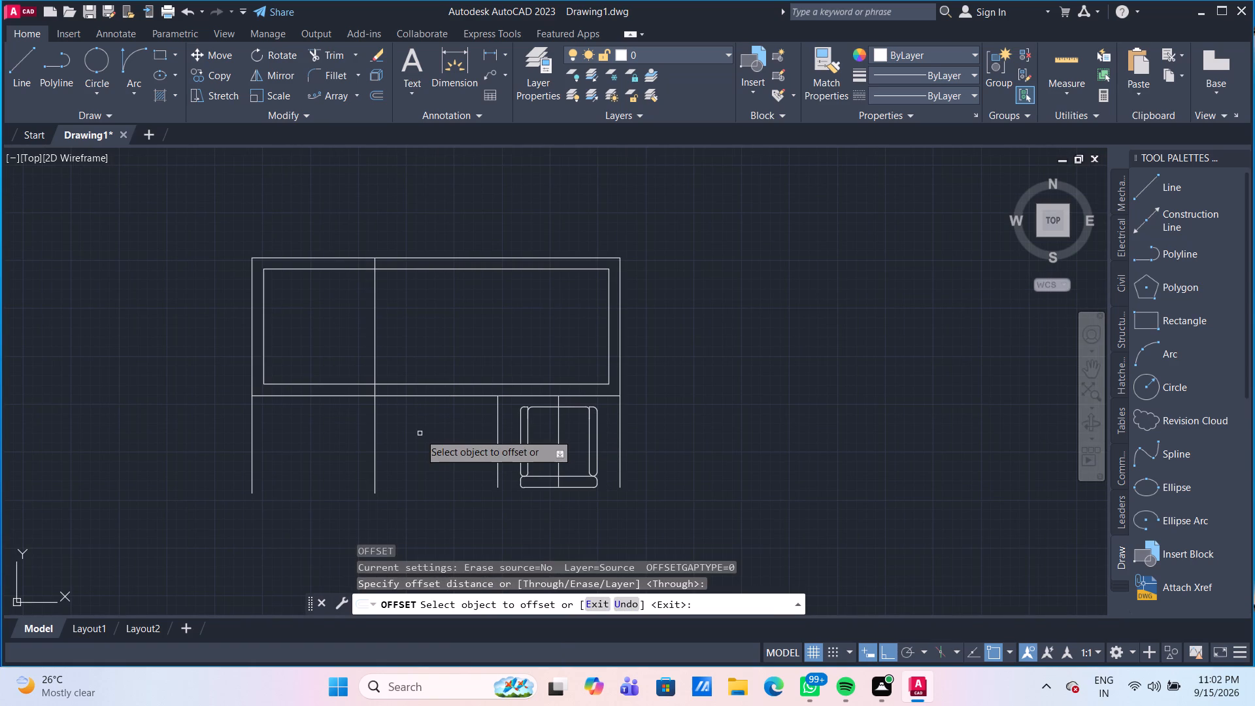
pyautogui.click(374, 346)
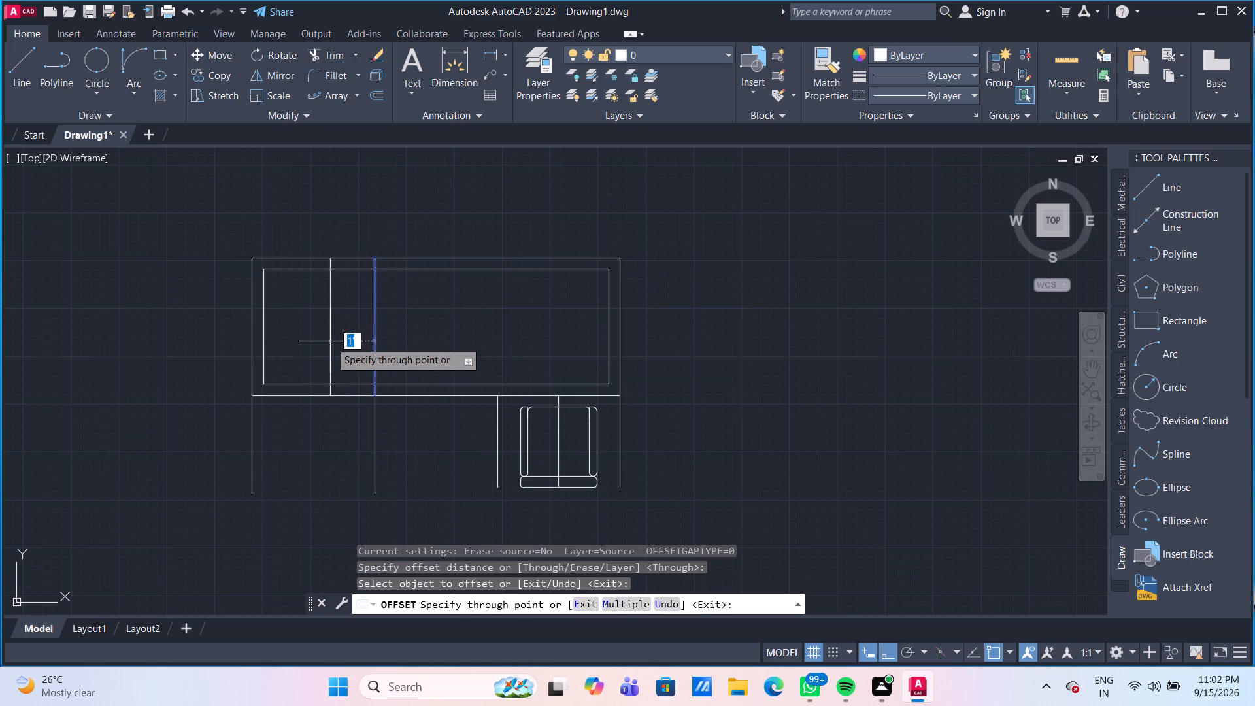
pyautogui.write('1\'4"')
pyautogui.press('Return')
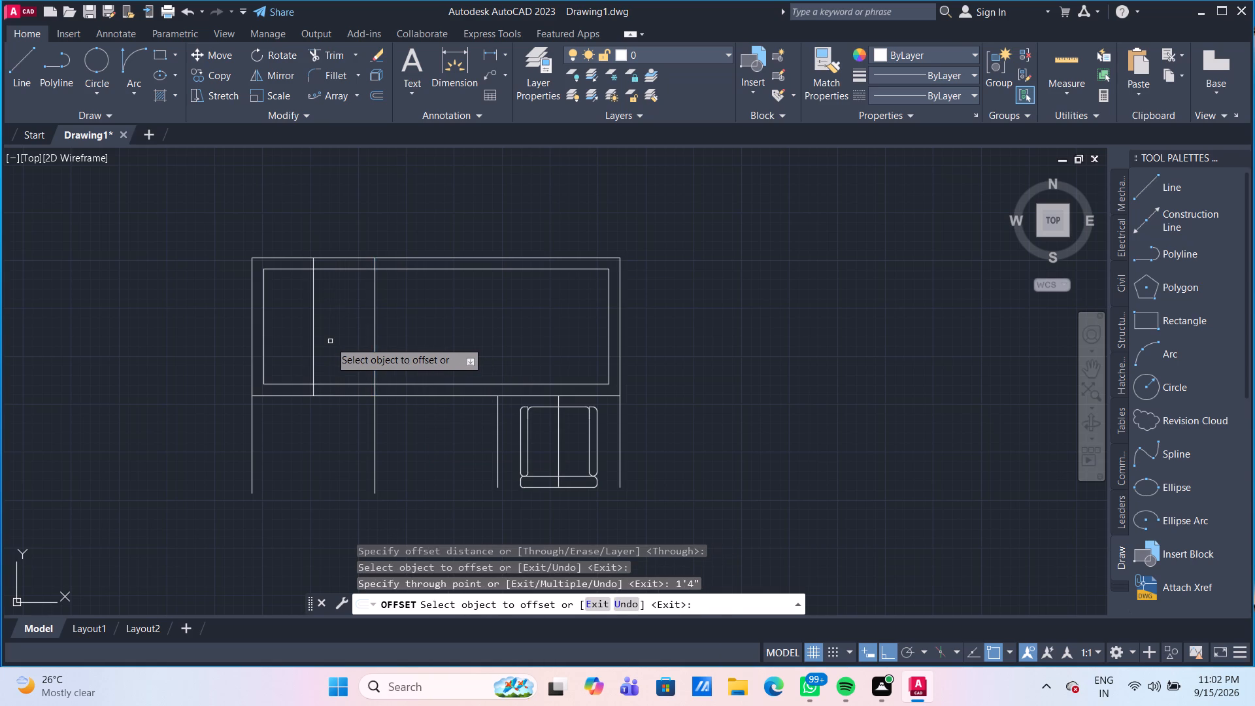
# Offset the table's second dividing line to the right three times in succession, spacing the new dividers 1'4" apart.
pyautogui.click(375, 345)
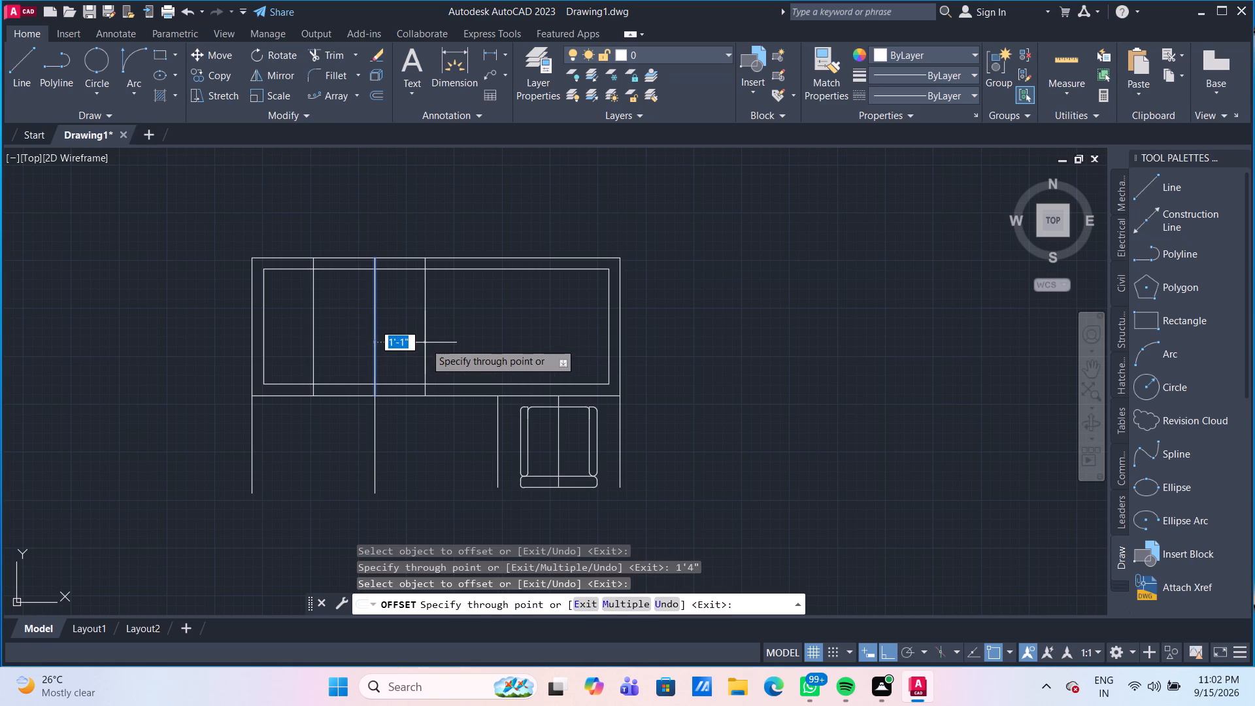
pyautogui.write('1\'45"')
pyautogui.press('Return')
pyautogui.press('BackSpace')
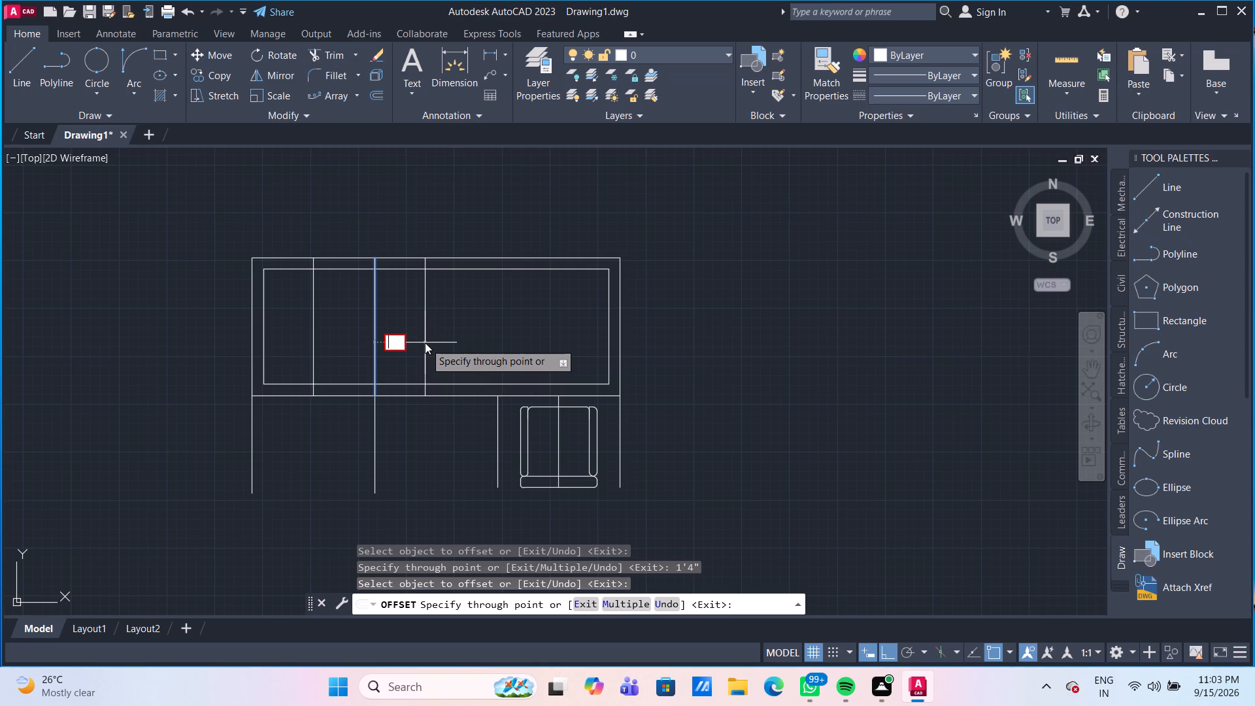
pyautogui.press('1')
pyautogui.press("'")
pyautogui.write('4"')
pyautogui.press('Return')
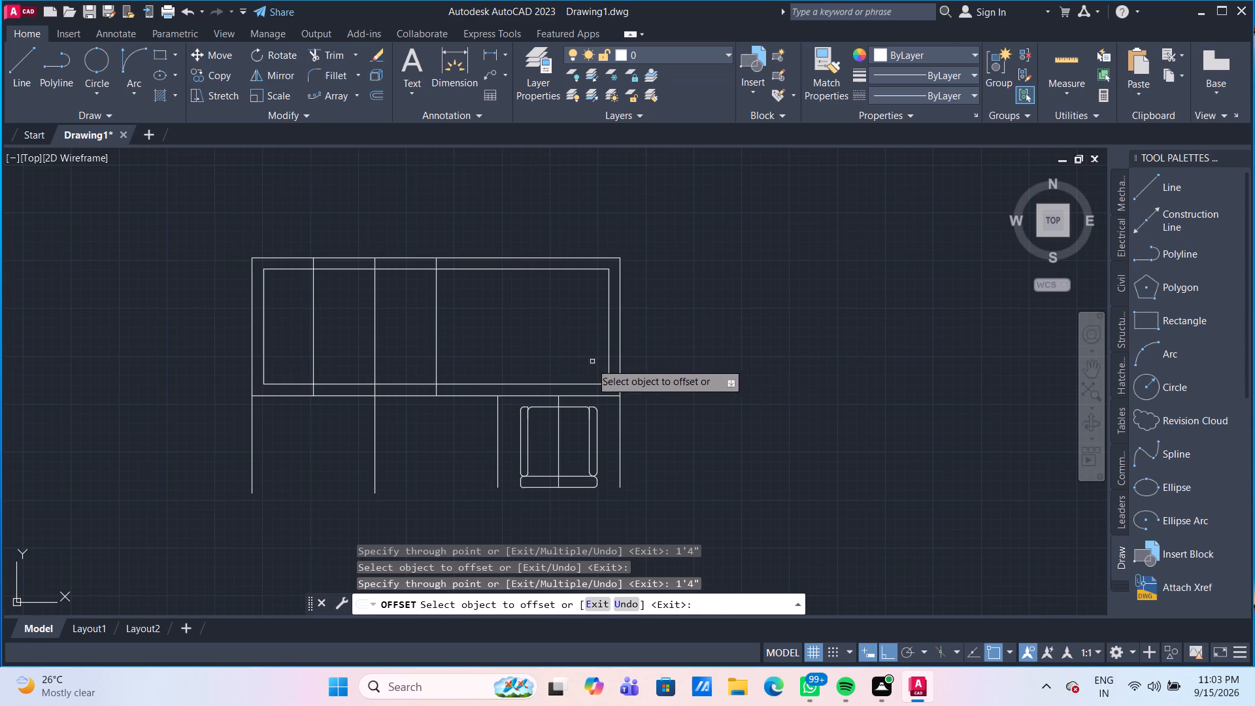
pyautogui.click(436, 319)
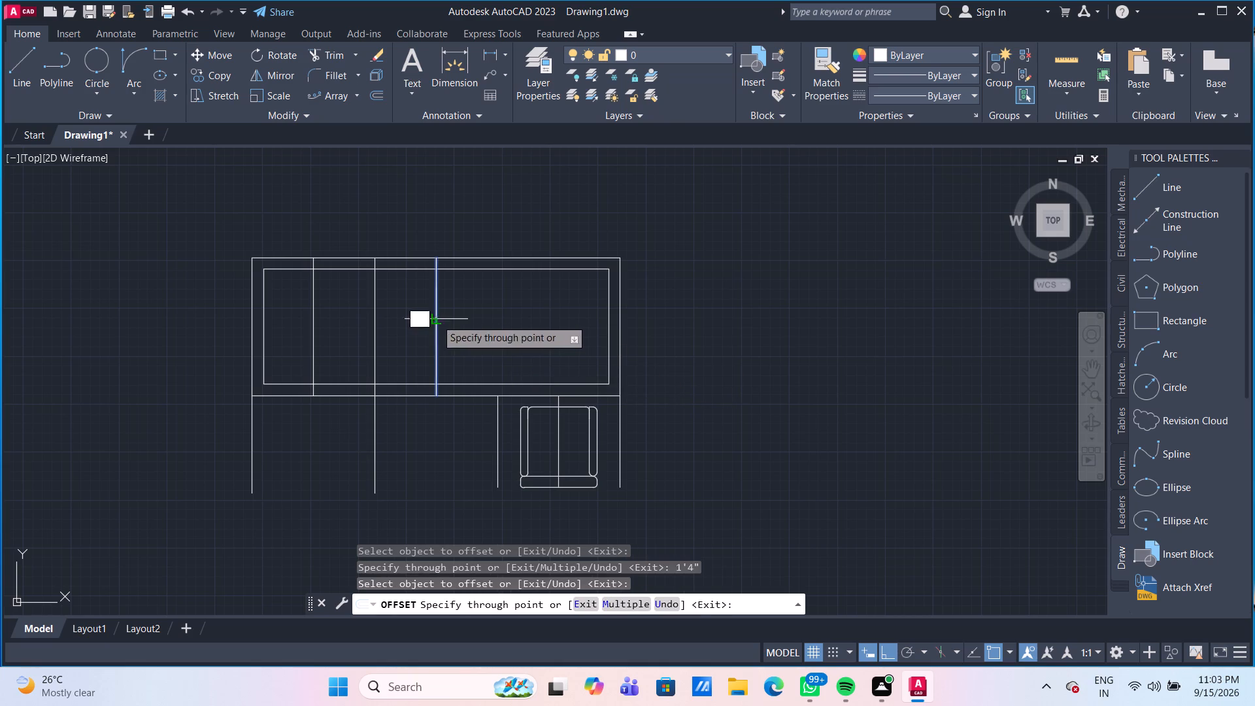
pyautogui.write("1'4")
pyautogui.hotkey('shift', '"')
pyautogui.press('Return')
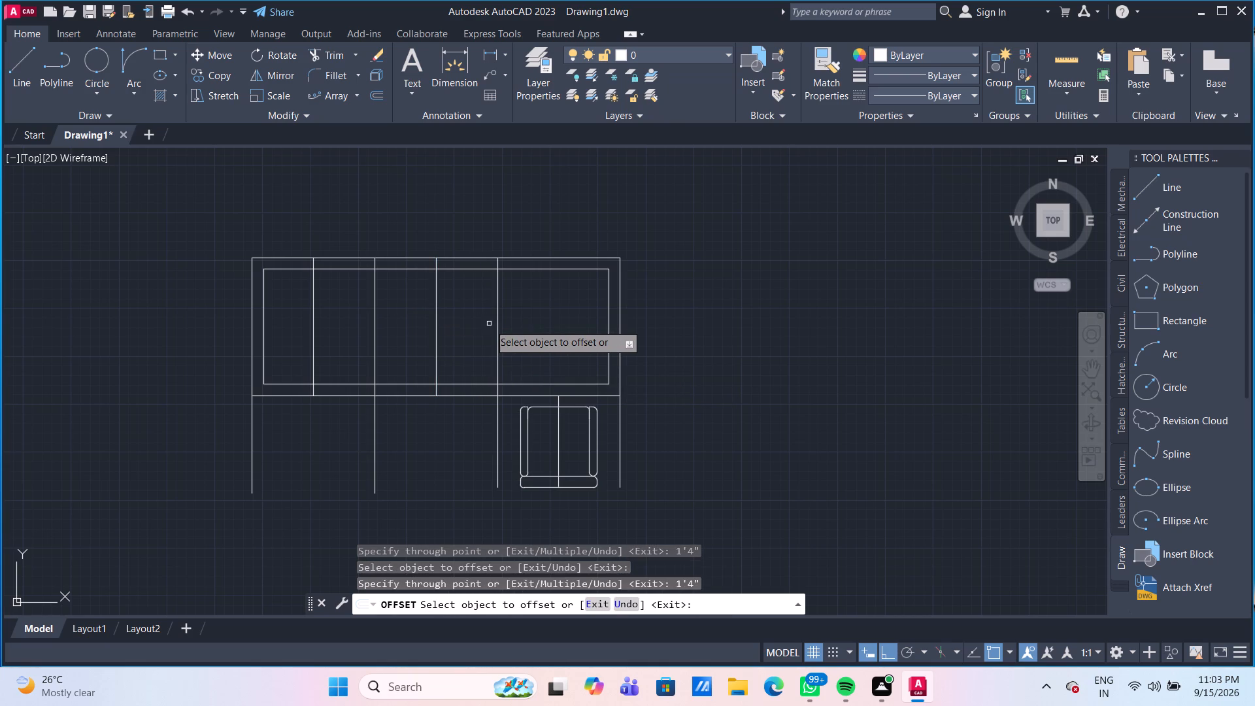
pyautogui.click(497, 326)
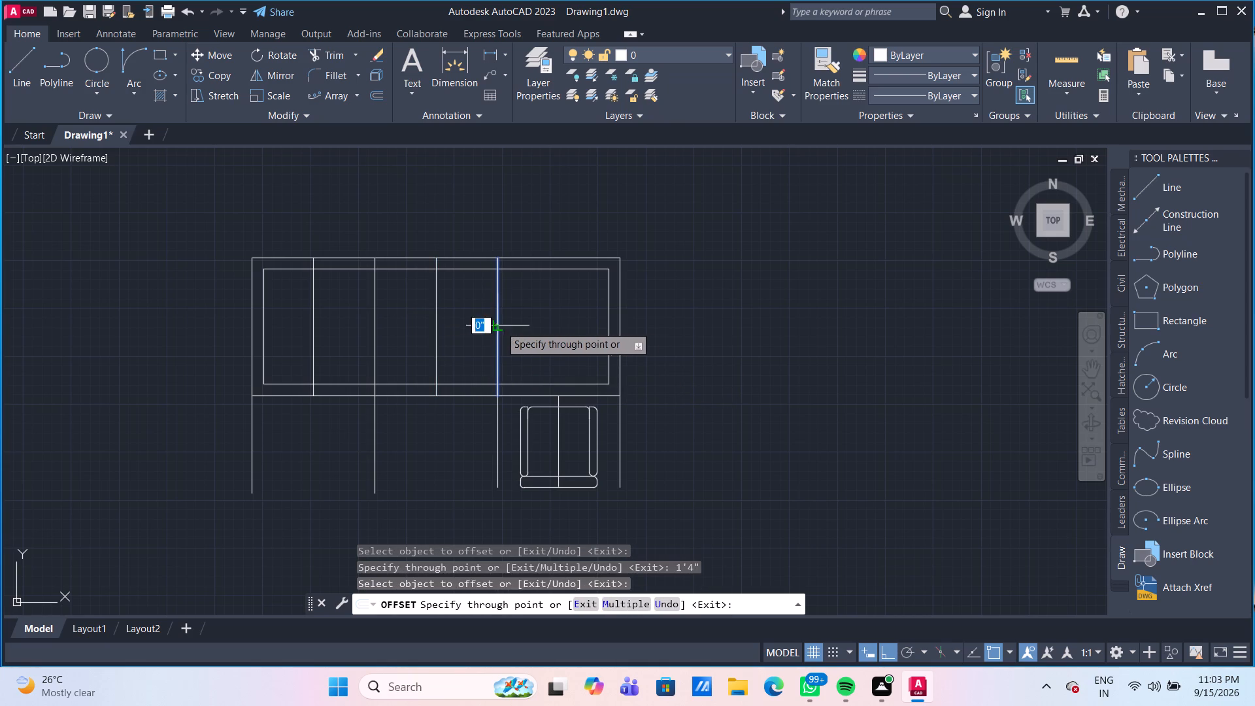
pyautogui.write('1\'4"')
pyautogui.press('Return')
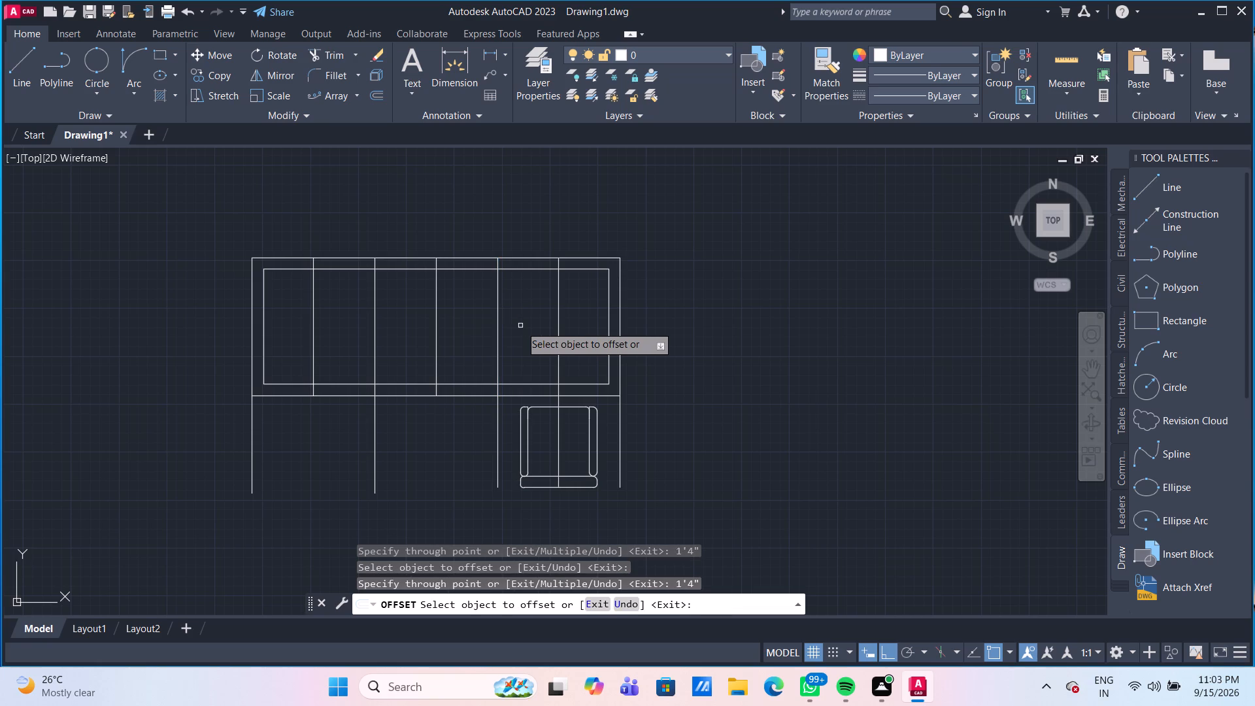
# Draw short horizontal lines joining the midpoints of the inner border's right and left sides to the table's outer edges.
pyautogui.click(31, 69)
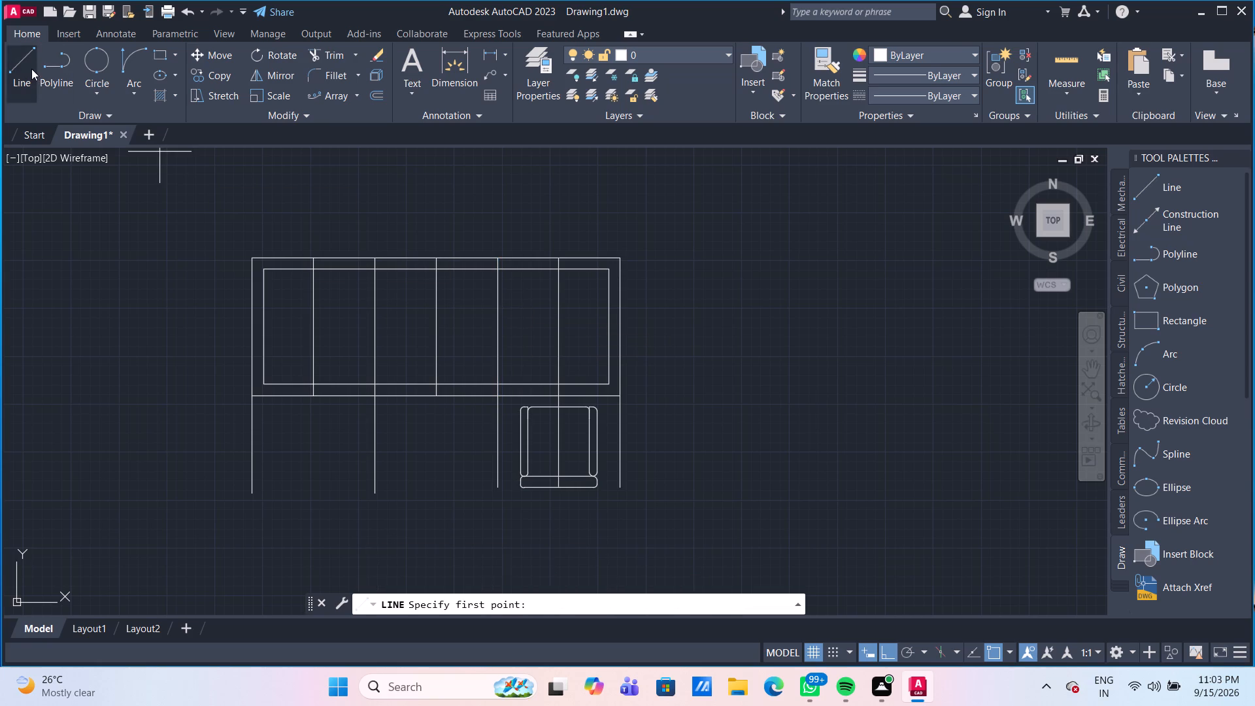
pyautogui.click(609, 326)
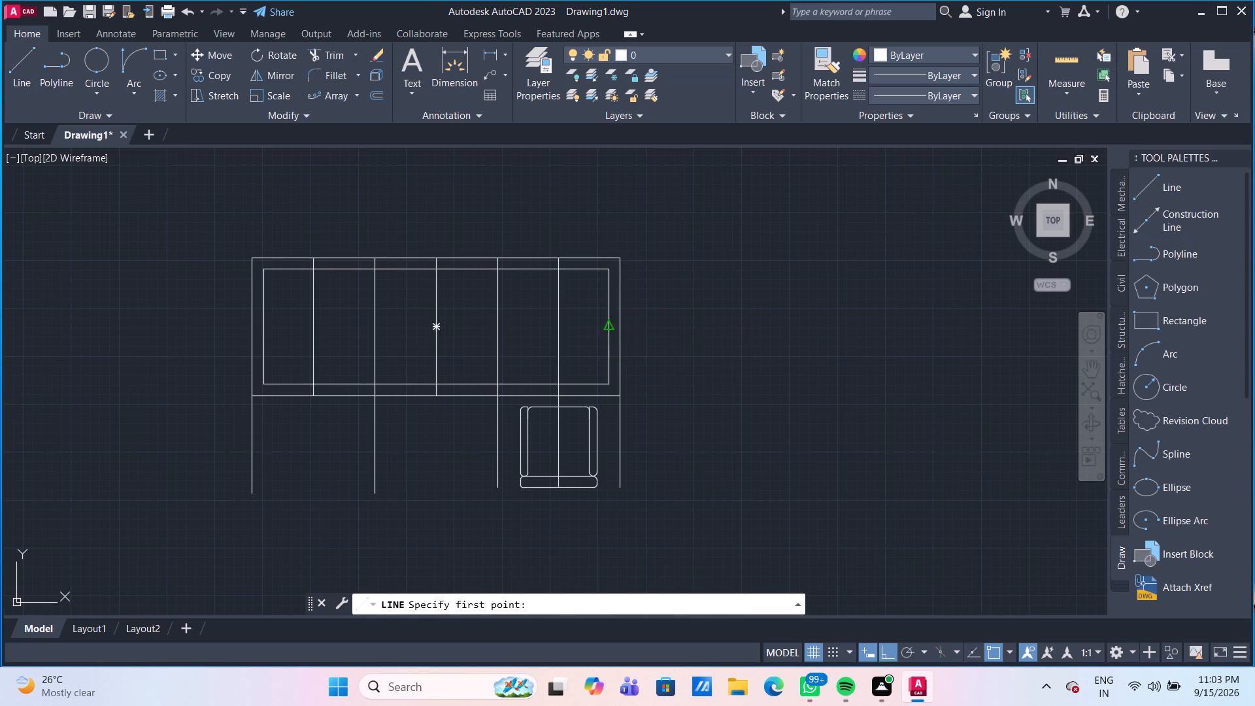
pyautogui.click(616, 329)
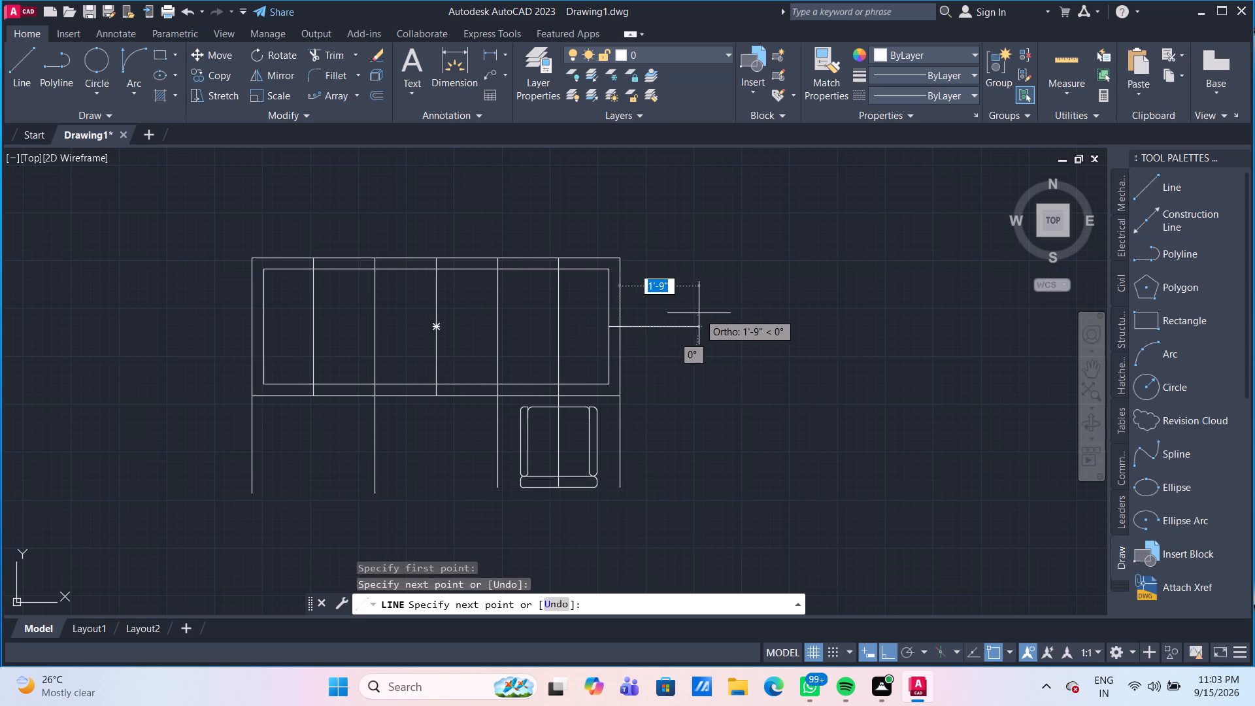
pyautogui.press('Escape')
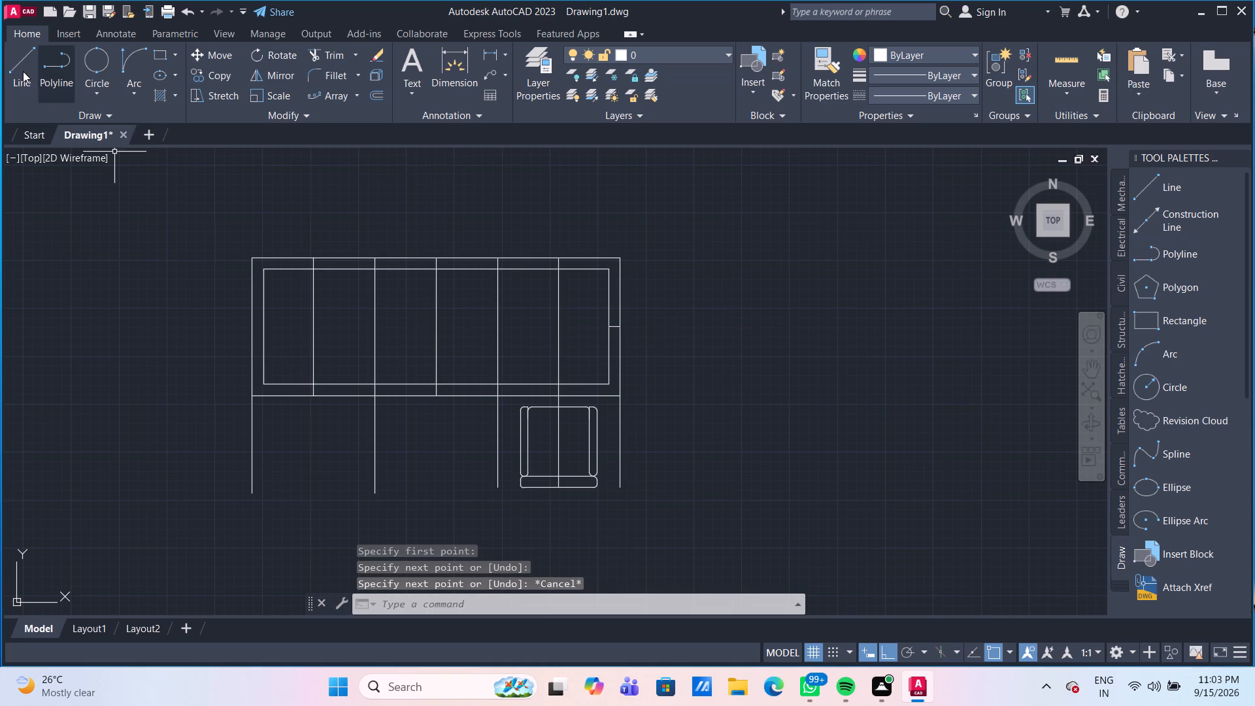
pyautogui.click(23, 71)
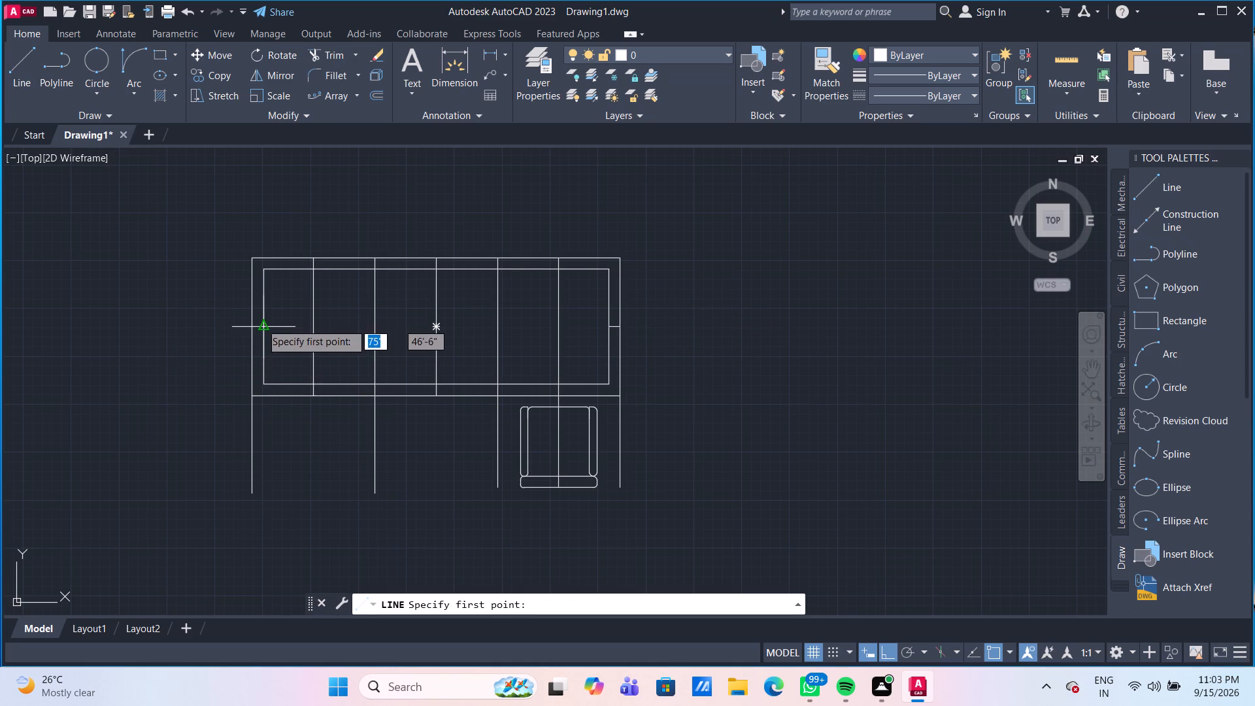
pyautogui.click(263, 326)
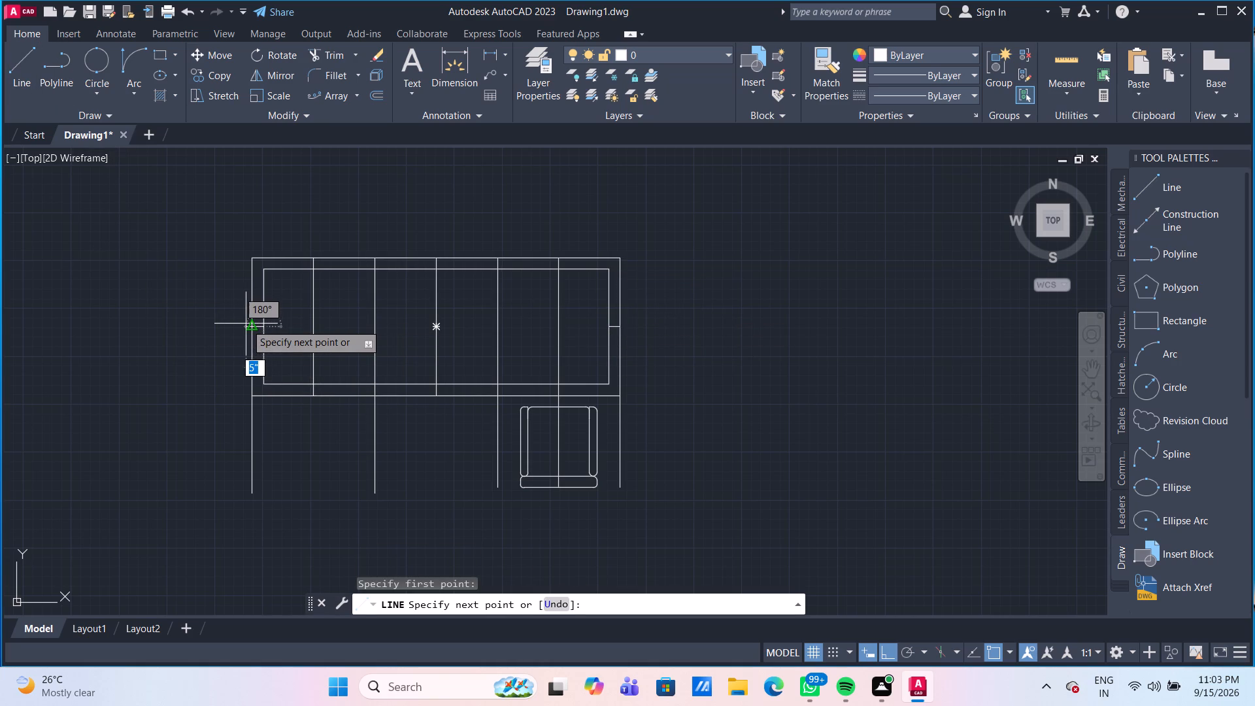
pyautogui.click(250, 324)
pyautogui.press('Escape')
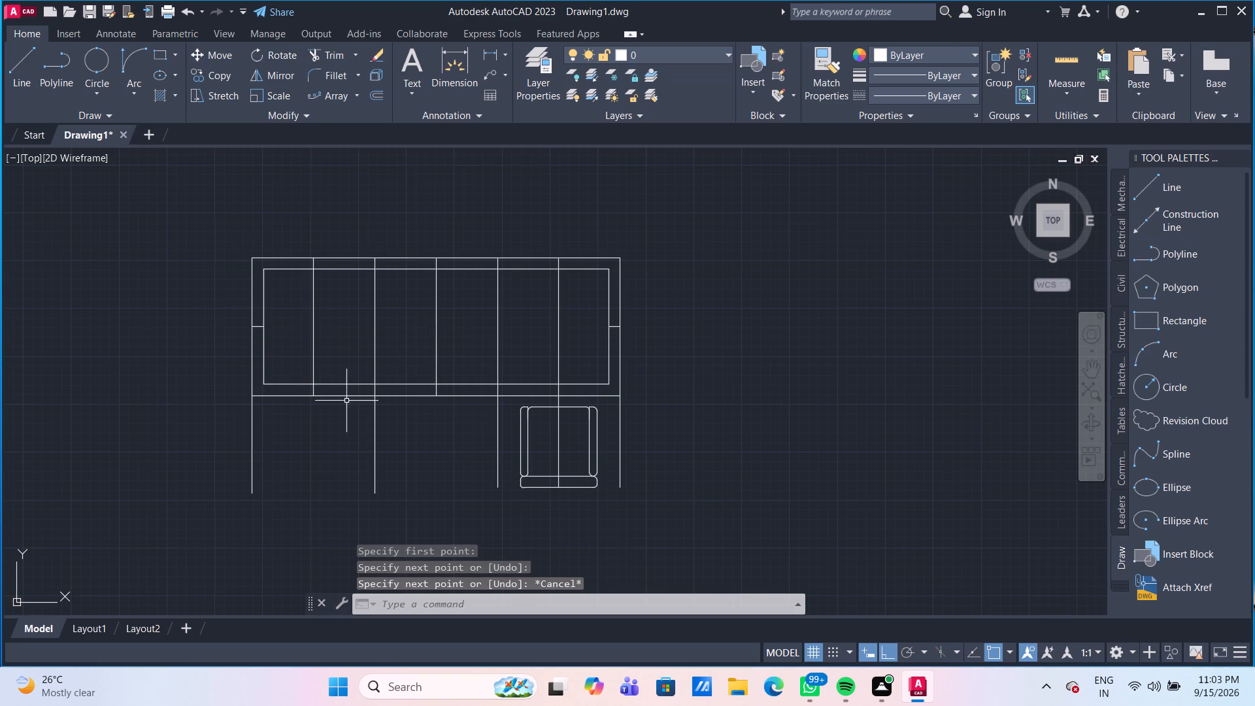
# Group the outline pieces of the chair below the table, leaving out the vertical centre line.
pyautogui.scroll(1, 574, 503)
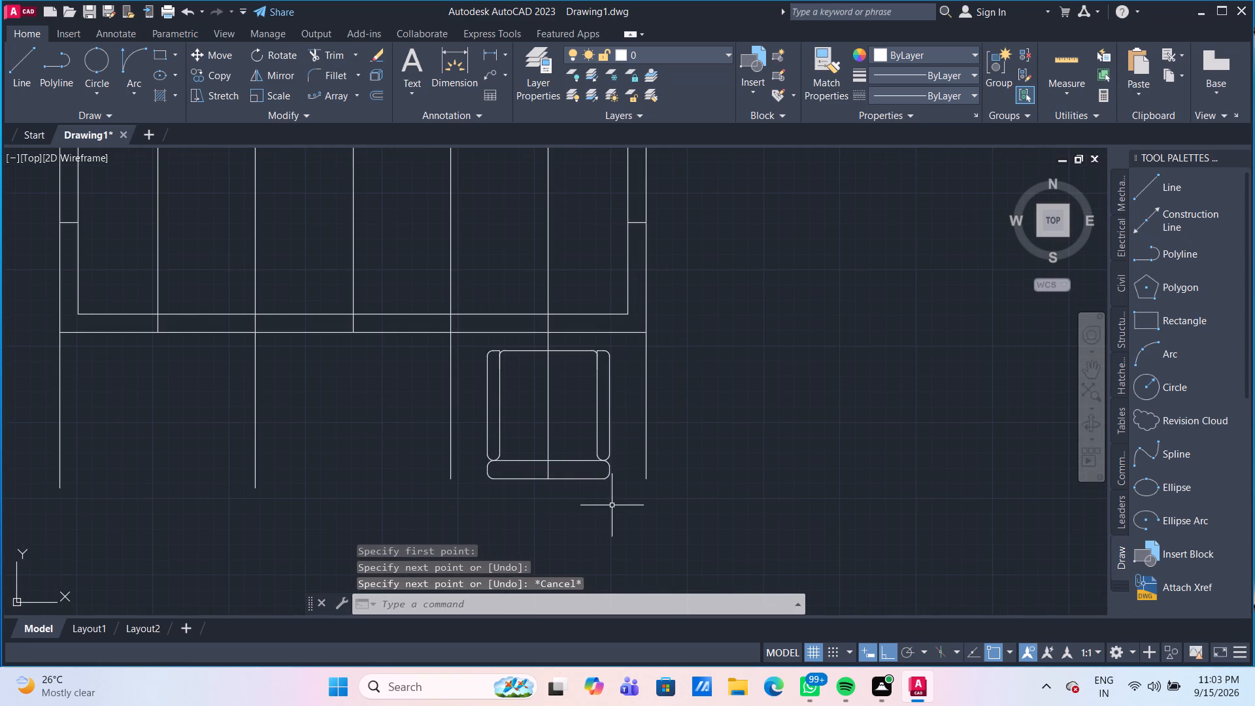
pyautogui.click(619, 505)
pyautogui.click(575, 344)
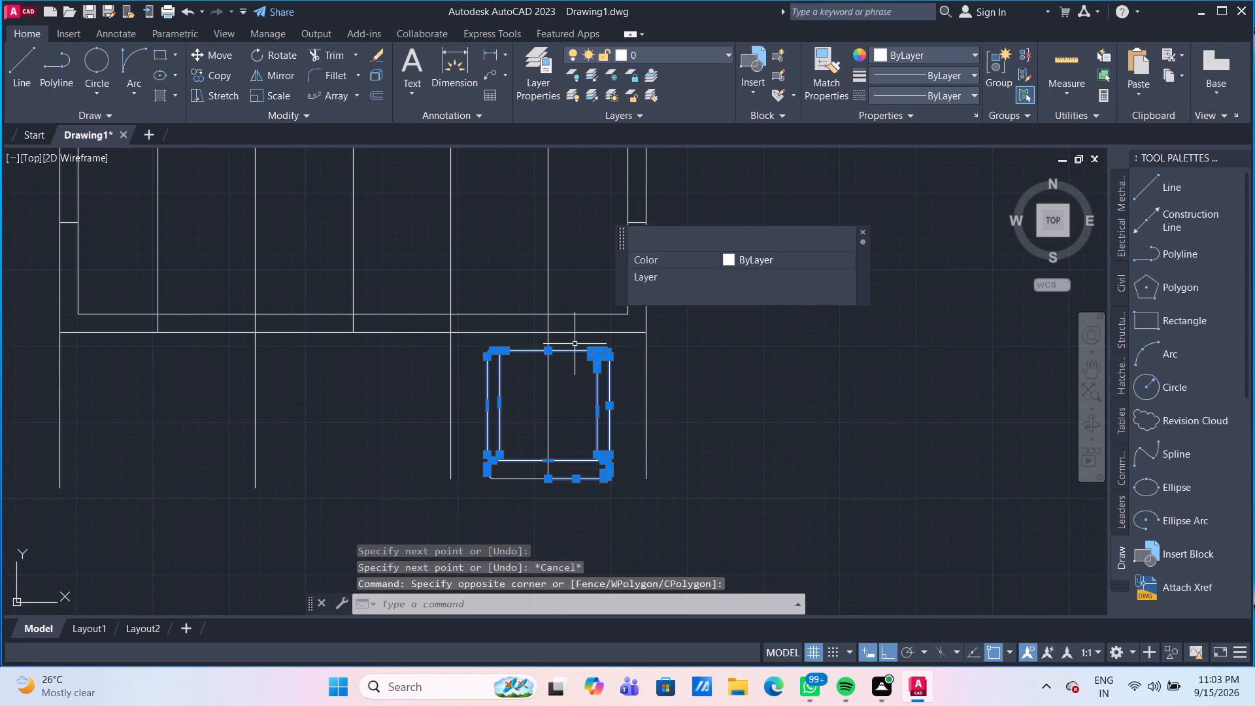
pyautogui.click(529, 496)
pyautogui.click(493, 394)
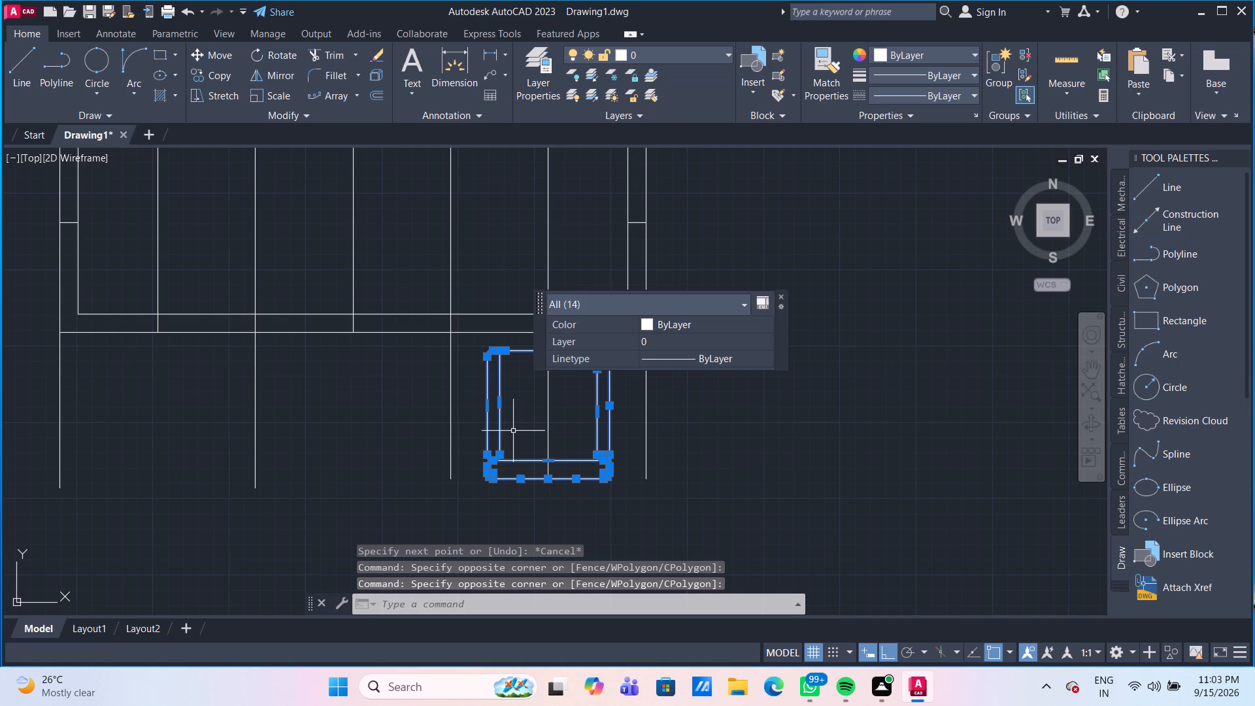
pyautogui.moveTo(514, 429); pyautogui.dragTo(470, 452, button='middle')
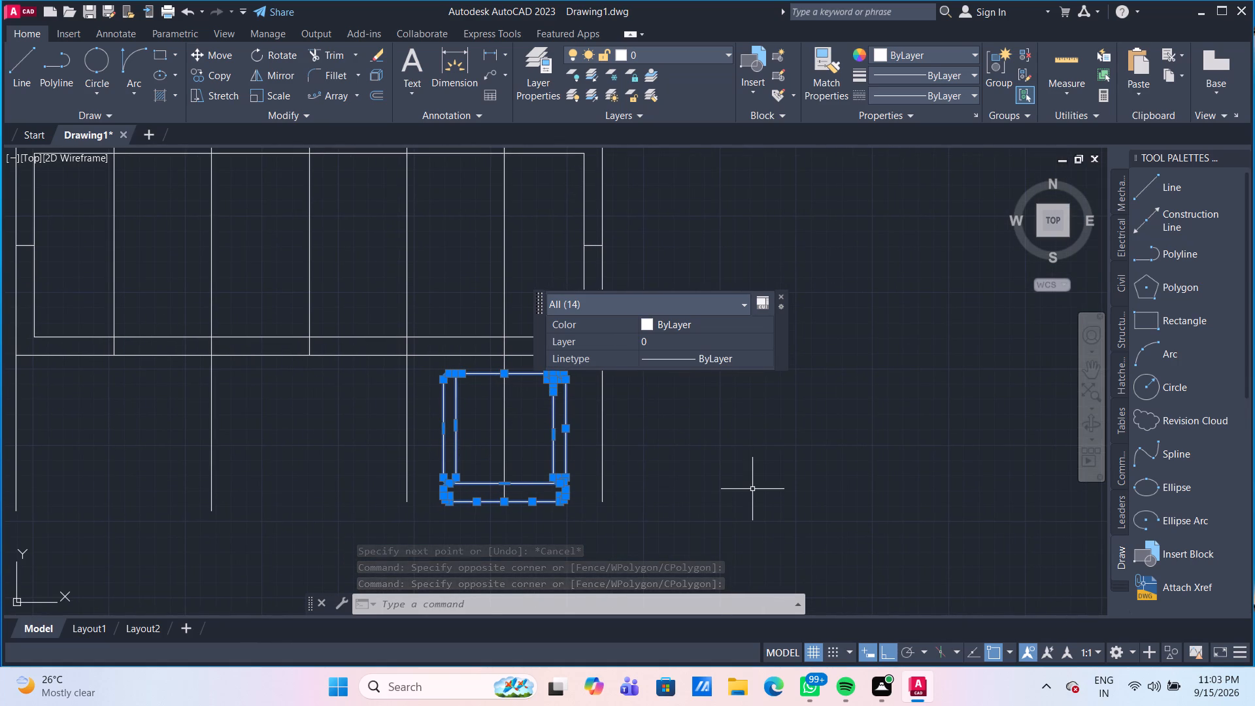
pyautogui.press('g')
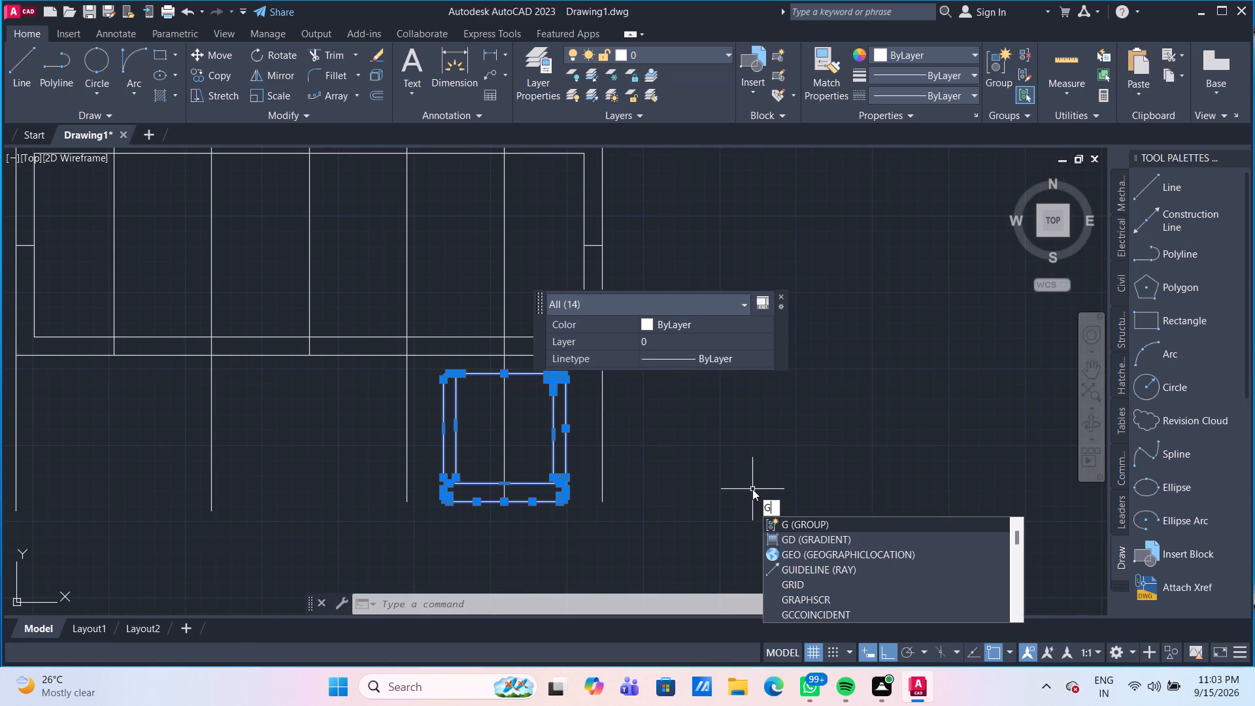
pyautogui.press('Return')
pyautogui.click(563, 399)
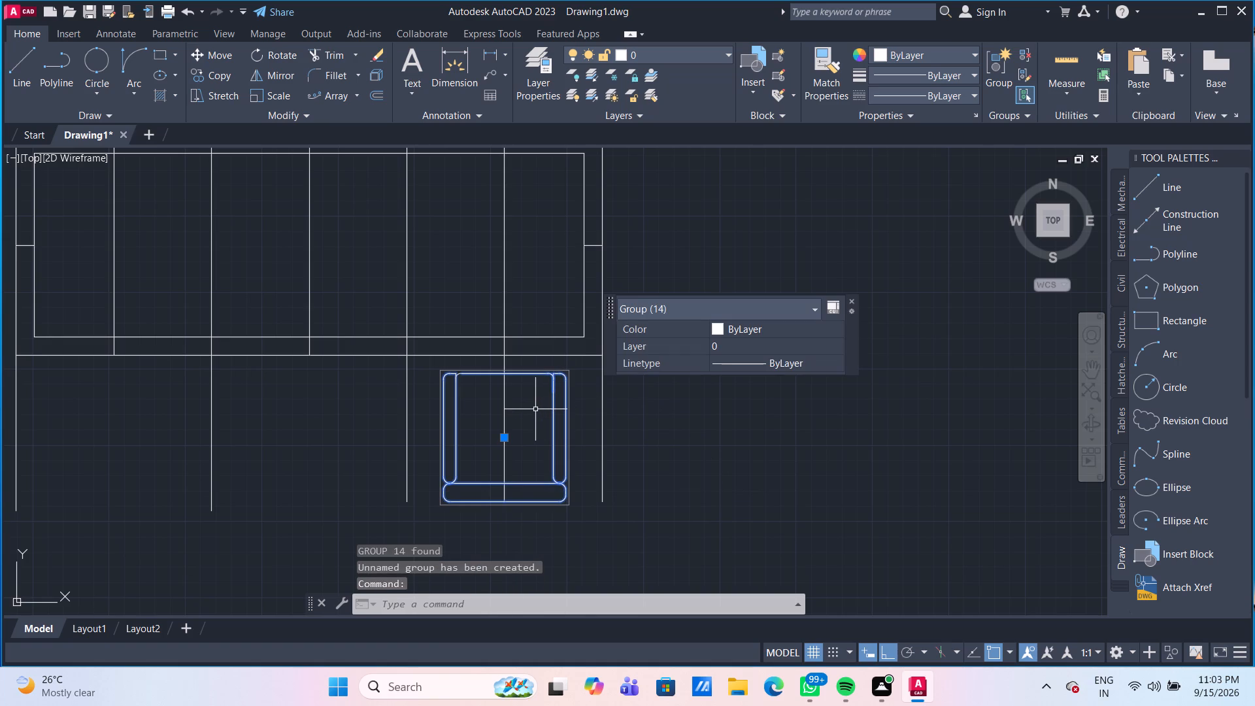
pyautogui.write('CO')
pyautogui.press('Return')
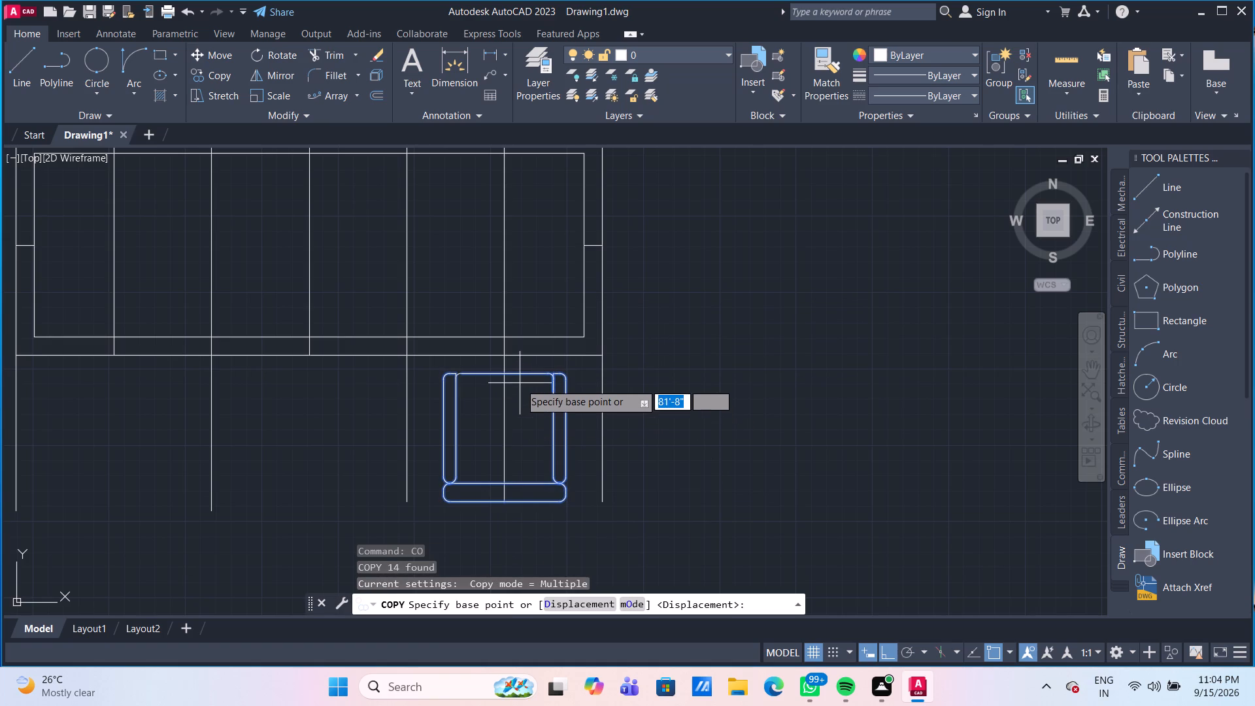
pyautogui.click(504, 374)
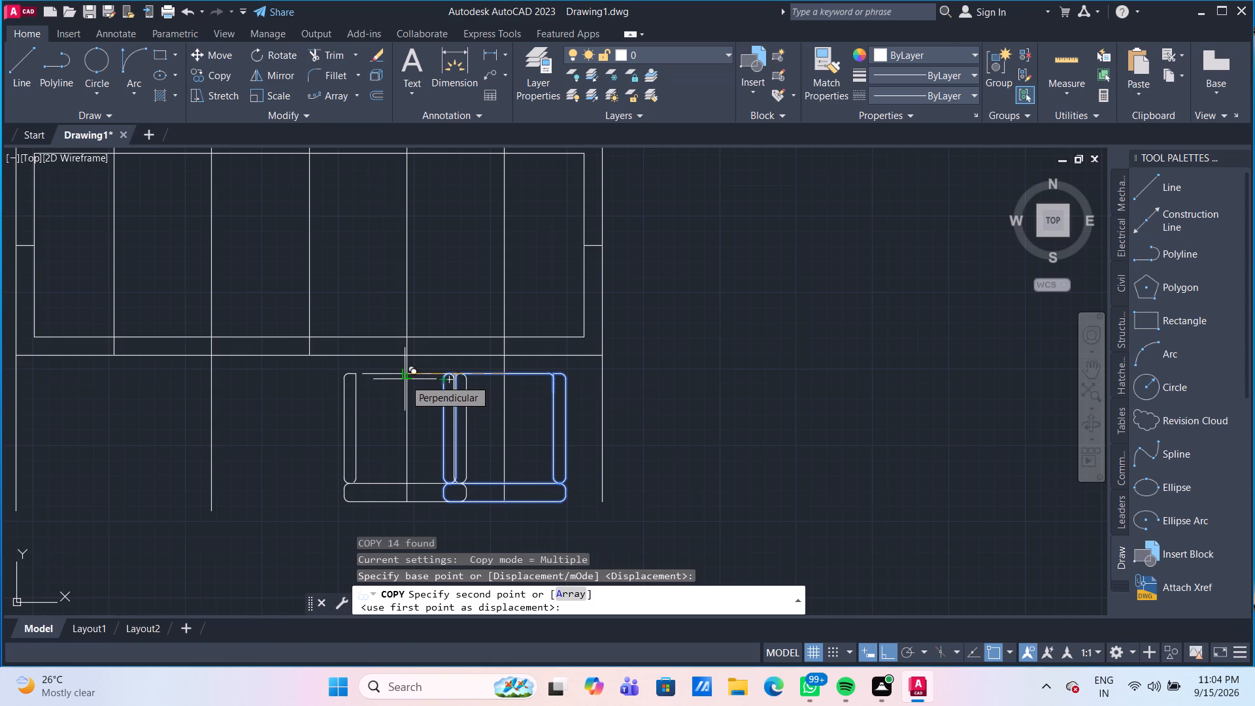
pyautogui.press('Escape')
# Group the leftover rounded piece and short line at the seat's upper-left corner together with the existing chair group.
pyautogui.scroll(1, 495, 394)
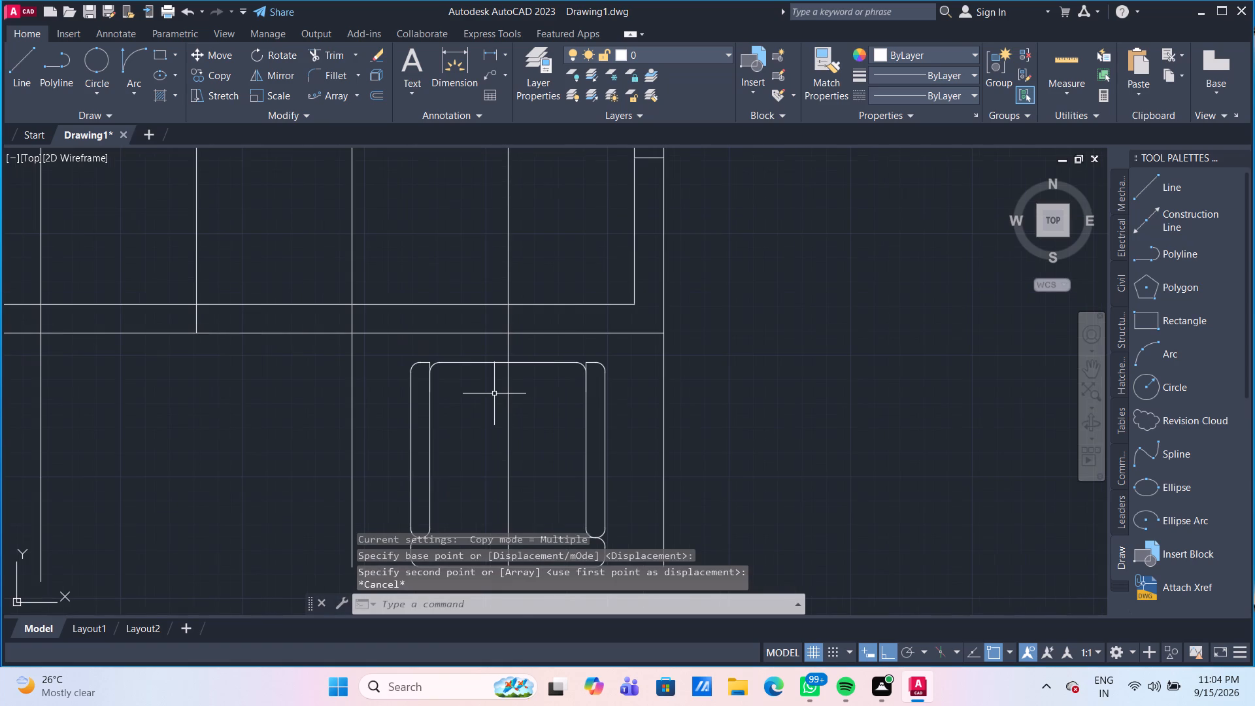
pyautogui.click(486, 394)
pyautogui.click(413, 353)
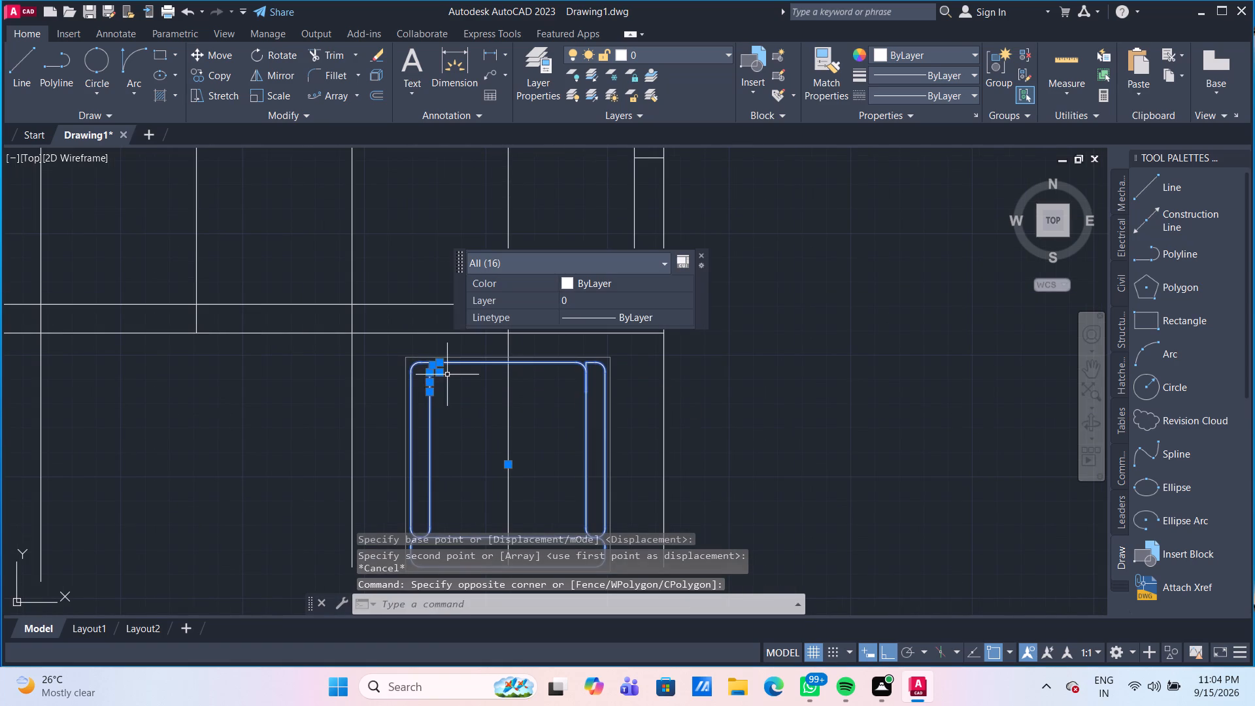
pyautogui.scroll(2, 452, 375)
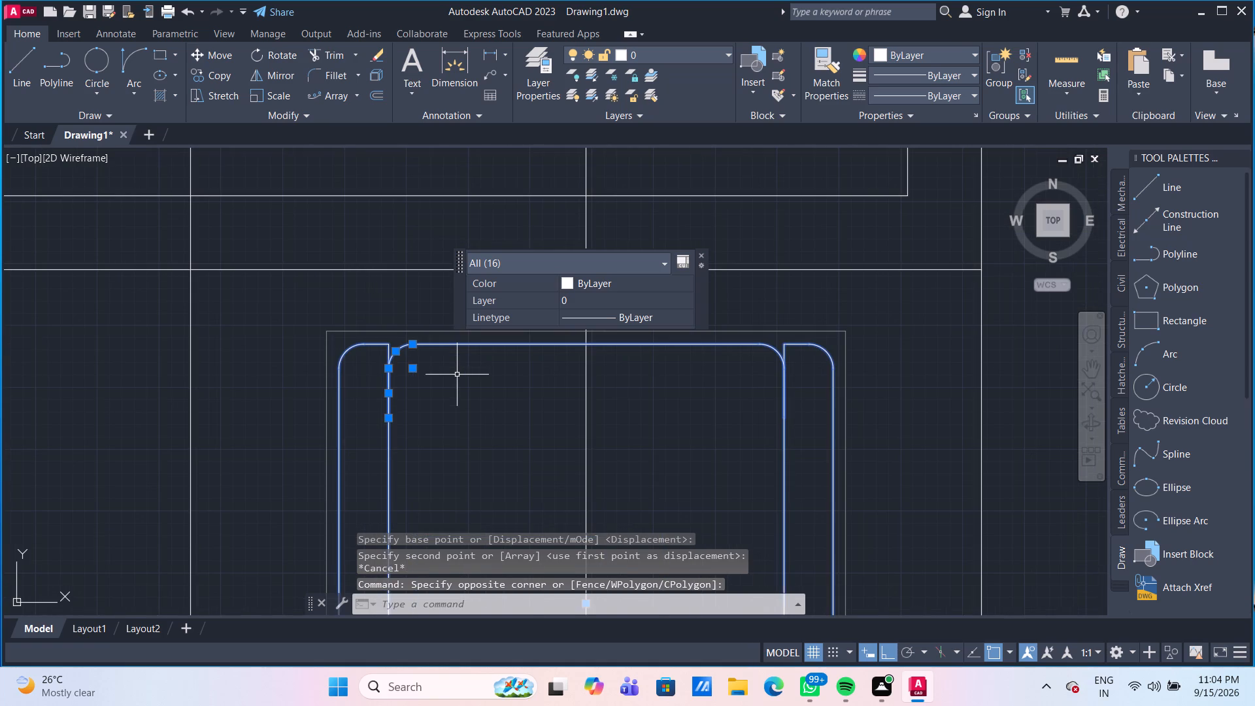
pyautogui.moveTo(459, 375); pyautogui.dragTo(459, 412, button='middle')
pyautogui.click(456, 414)
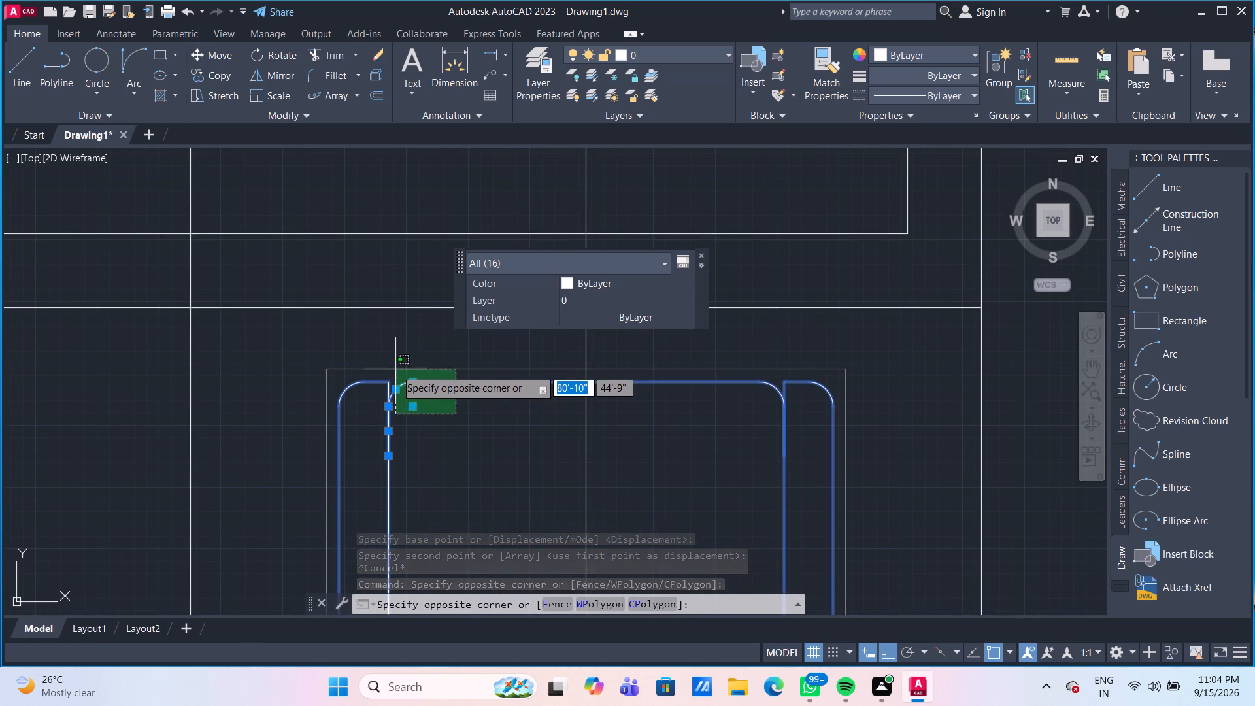
pyautogui.click(395, 369)
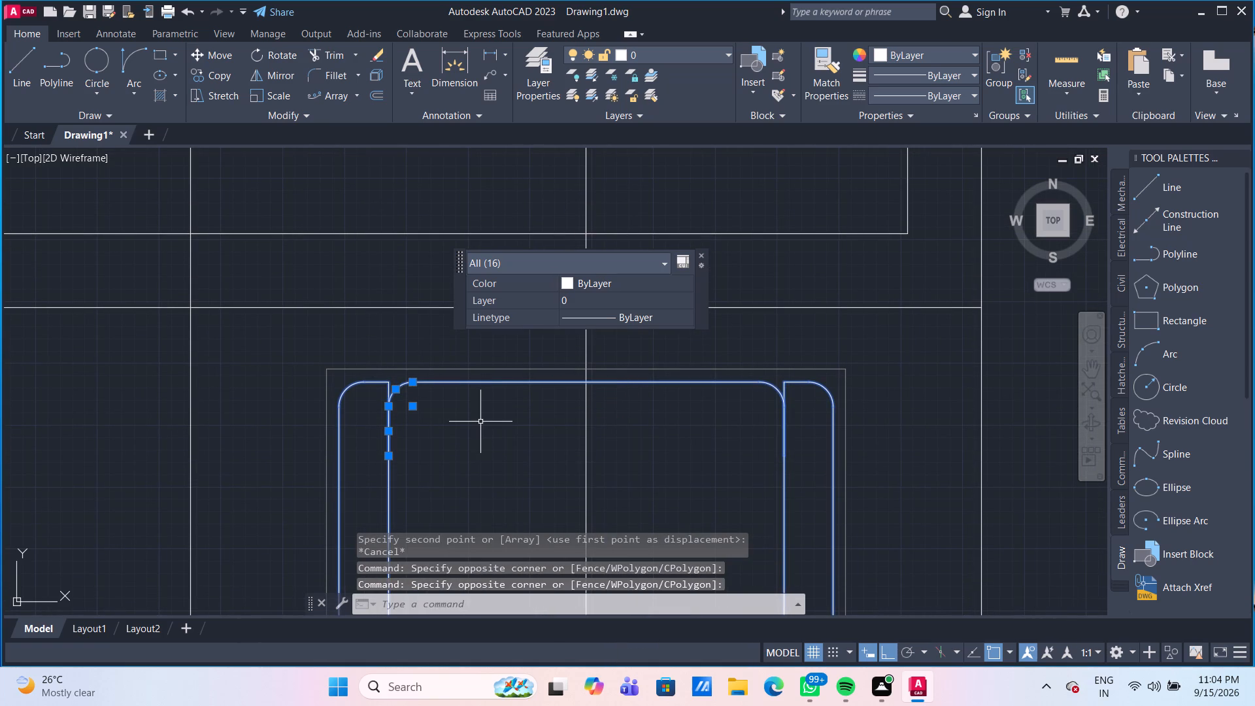
pyautogui.press('g')
pyautogui.press('Return')
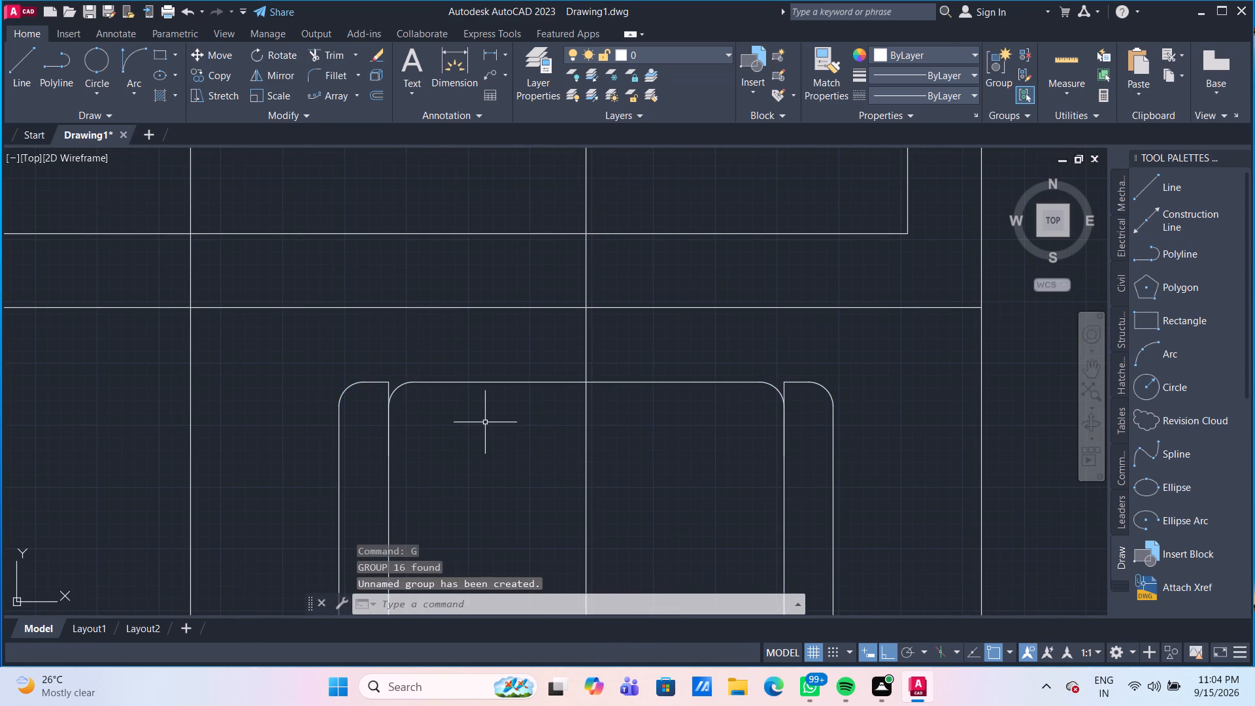
# Copy the grouped chair from its front-edge midpoint to the inner border's bottom edge at the first, third and fifth table dividers.
pyautogui.scroll(-2, 485, 422)
pyautogui.click(485, 422)
pyautogui.click(450, 399)
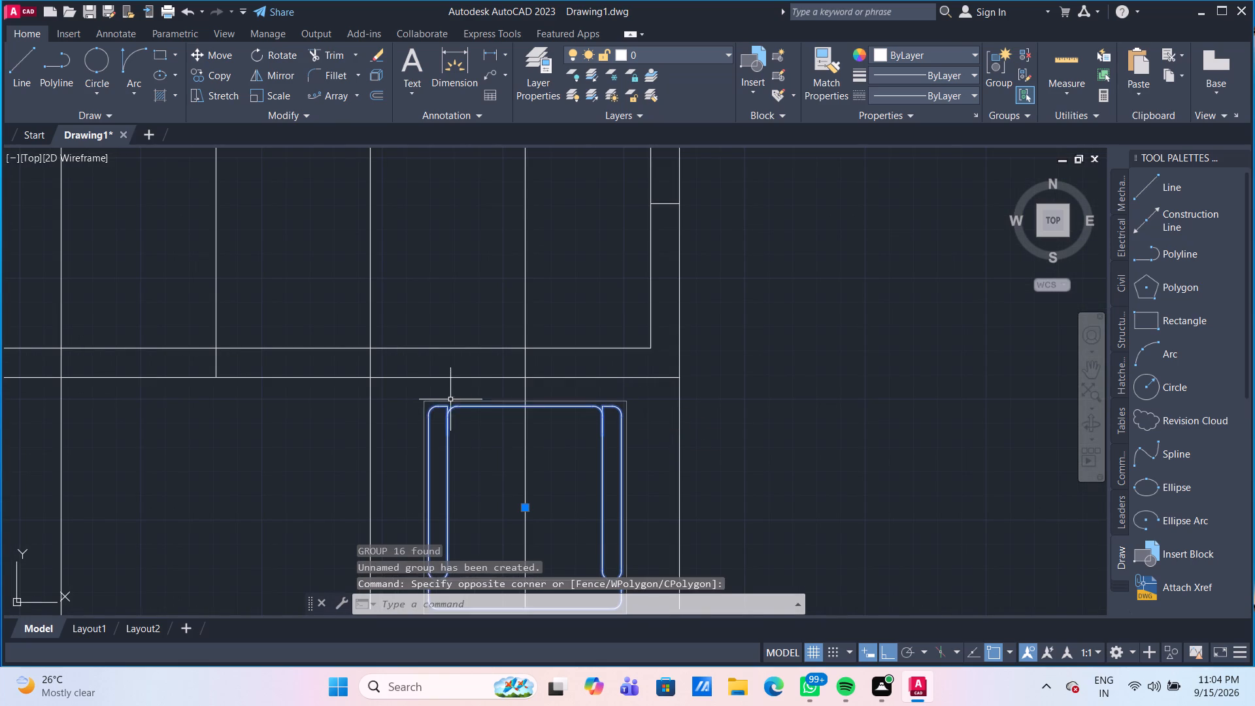
pyautogui.scroll(-1, 501, 480)
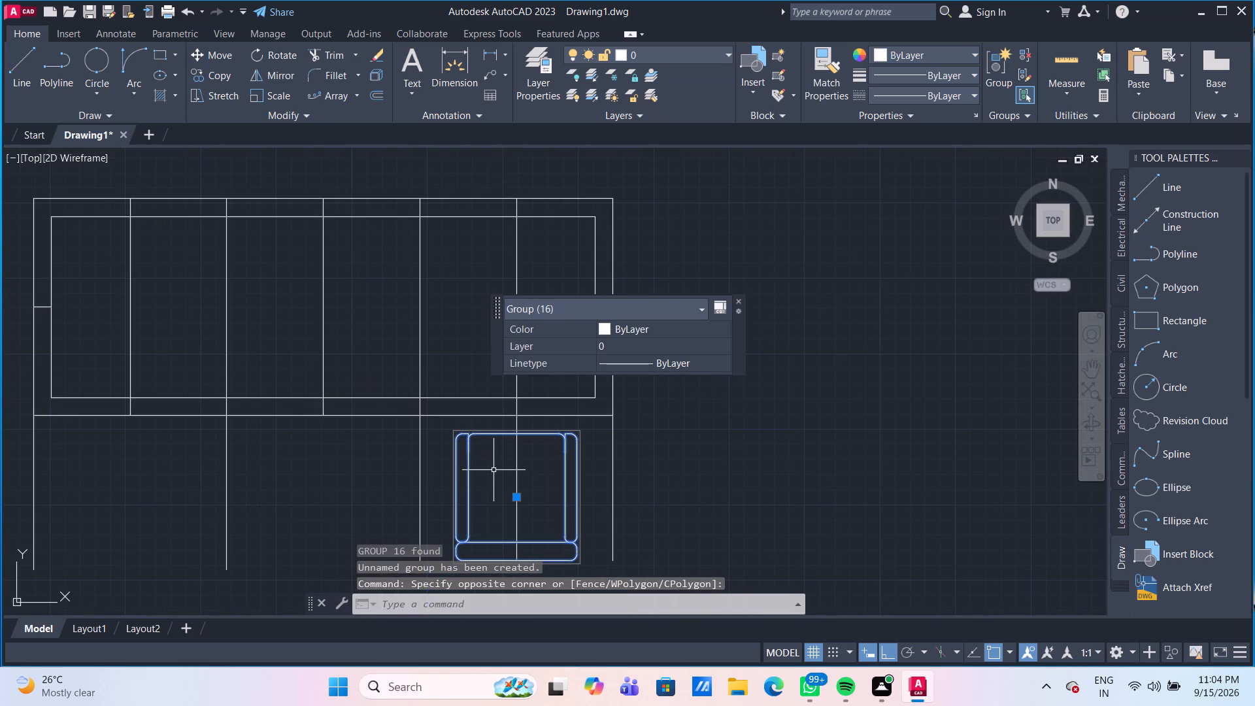
pyautogui.press('m')
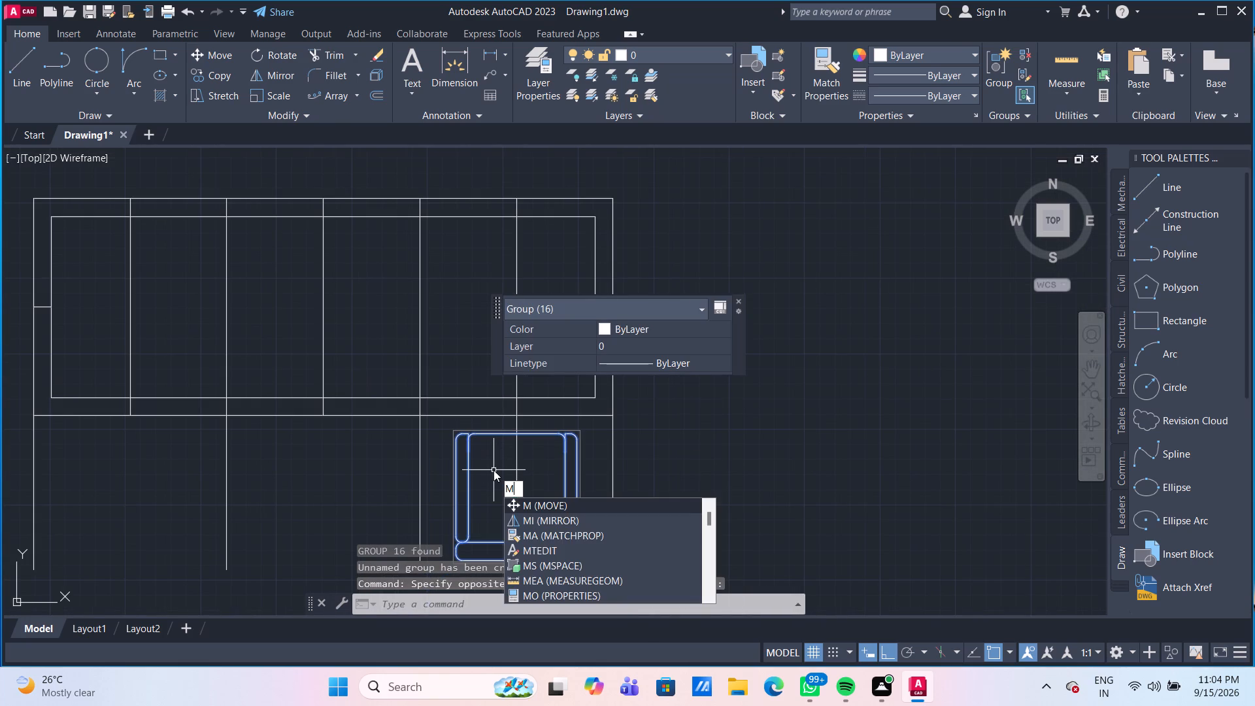
pyautogui.press('BackSpace')
pyautogui.write('CO')
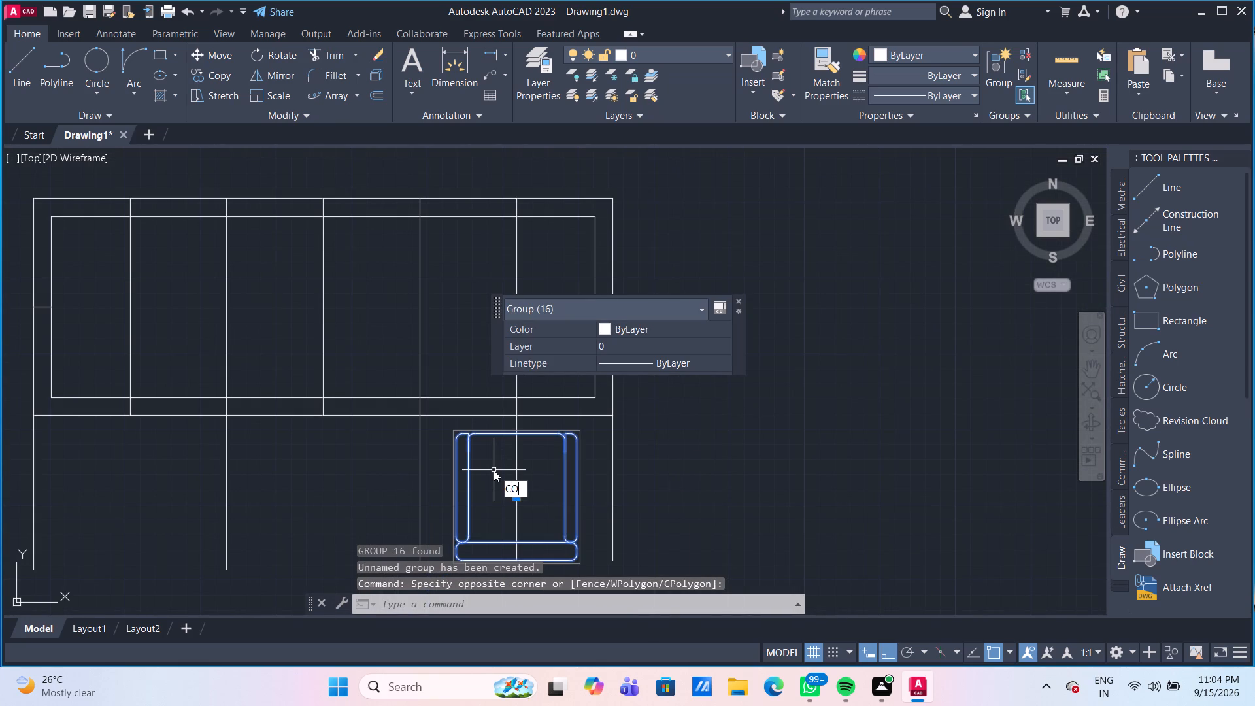
pyautogui.press('Return')
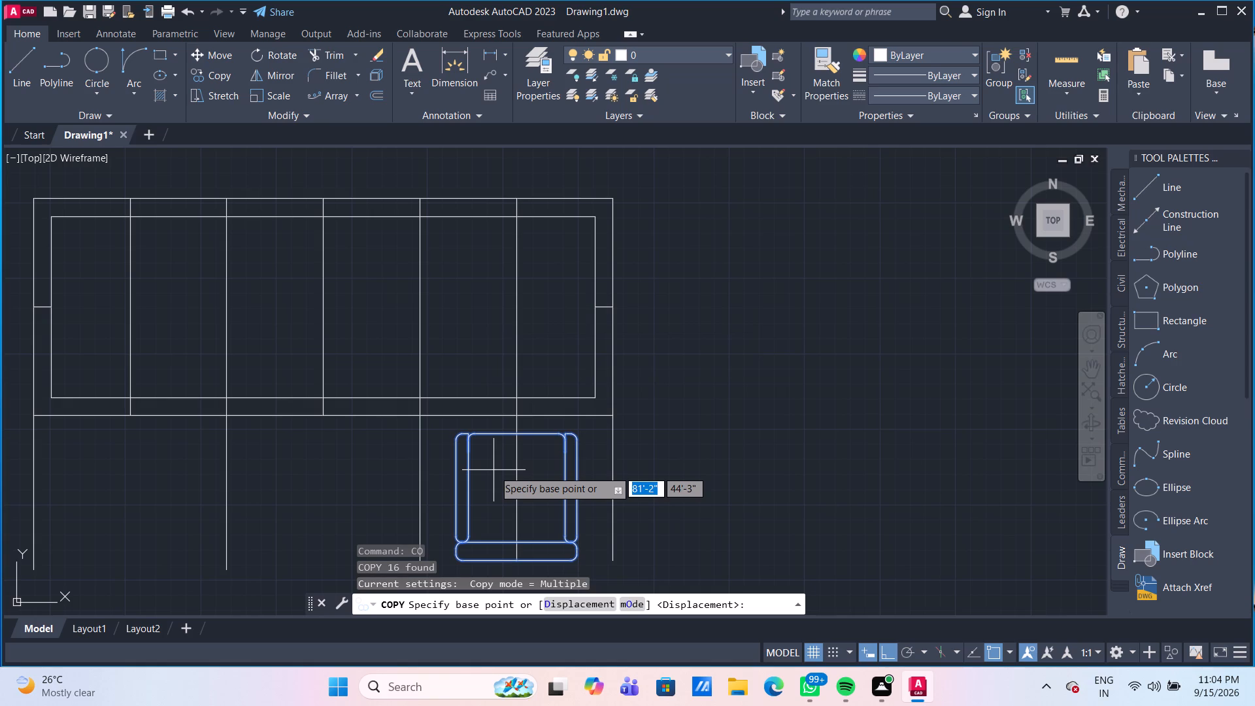
pyautogui.click(518, 438)
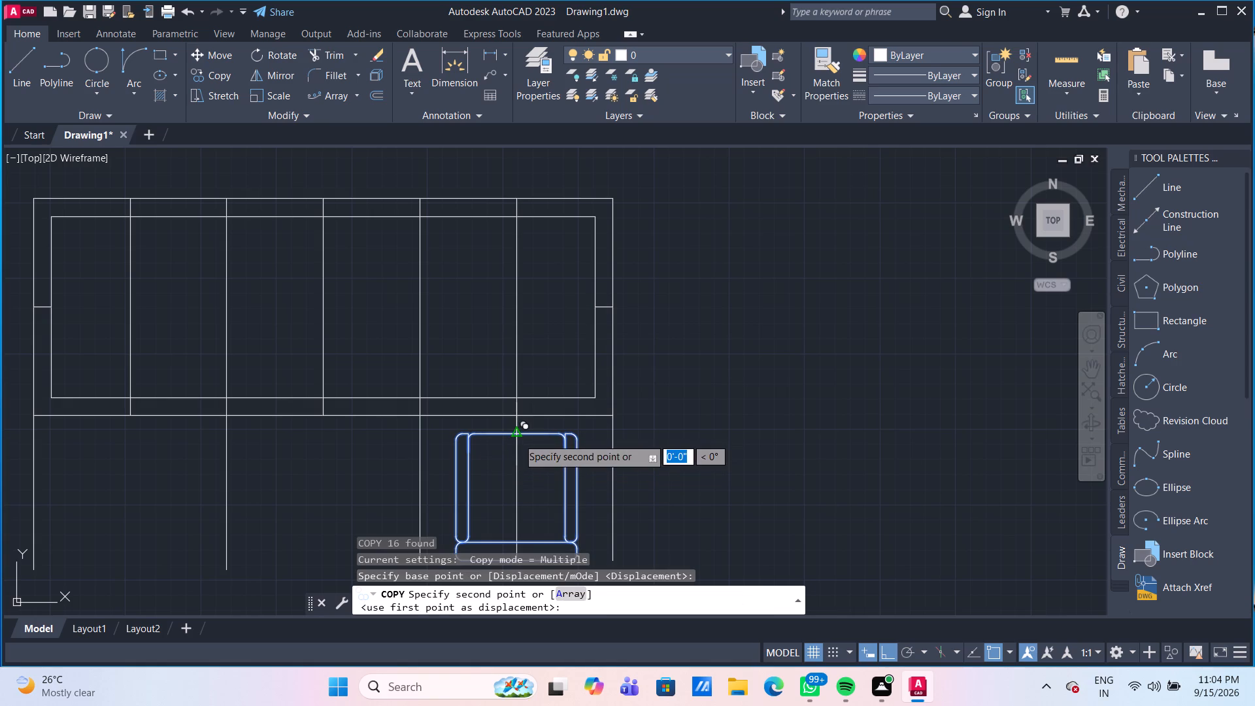
pyautogui.scroll(-1, 360, 455)
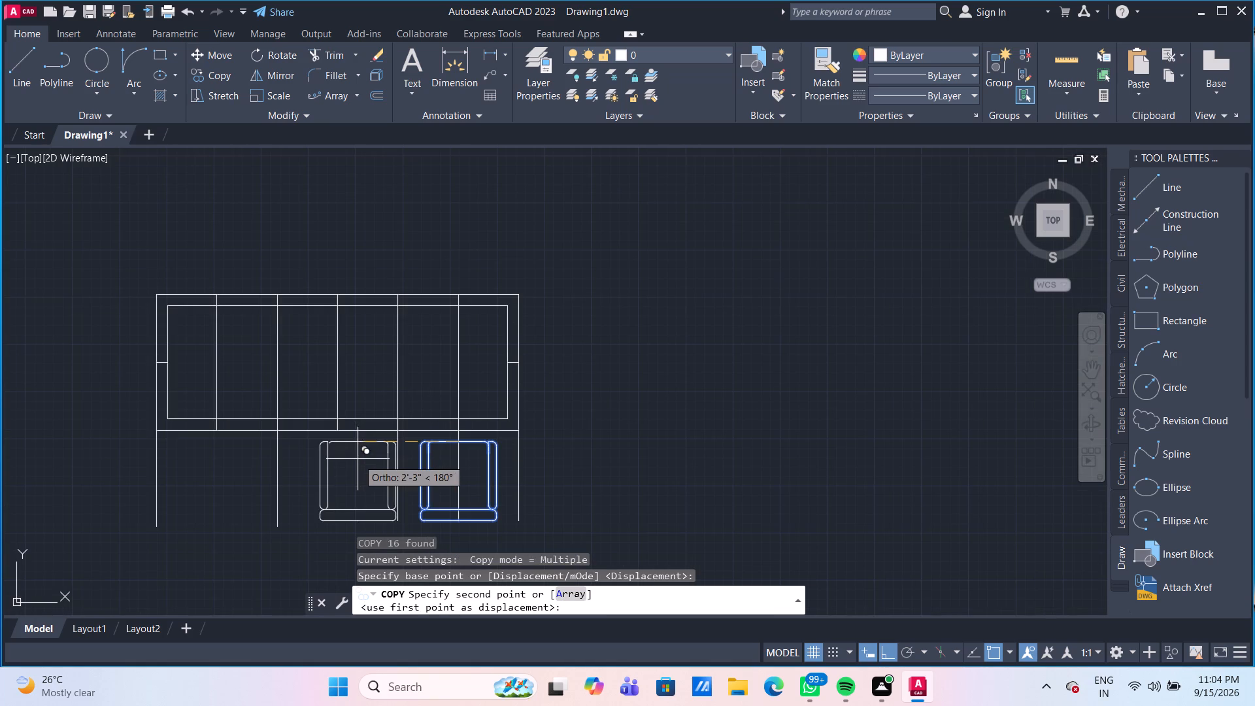
pyautogui.scroll(1, 328, 469)
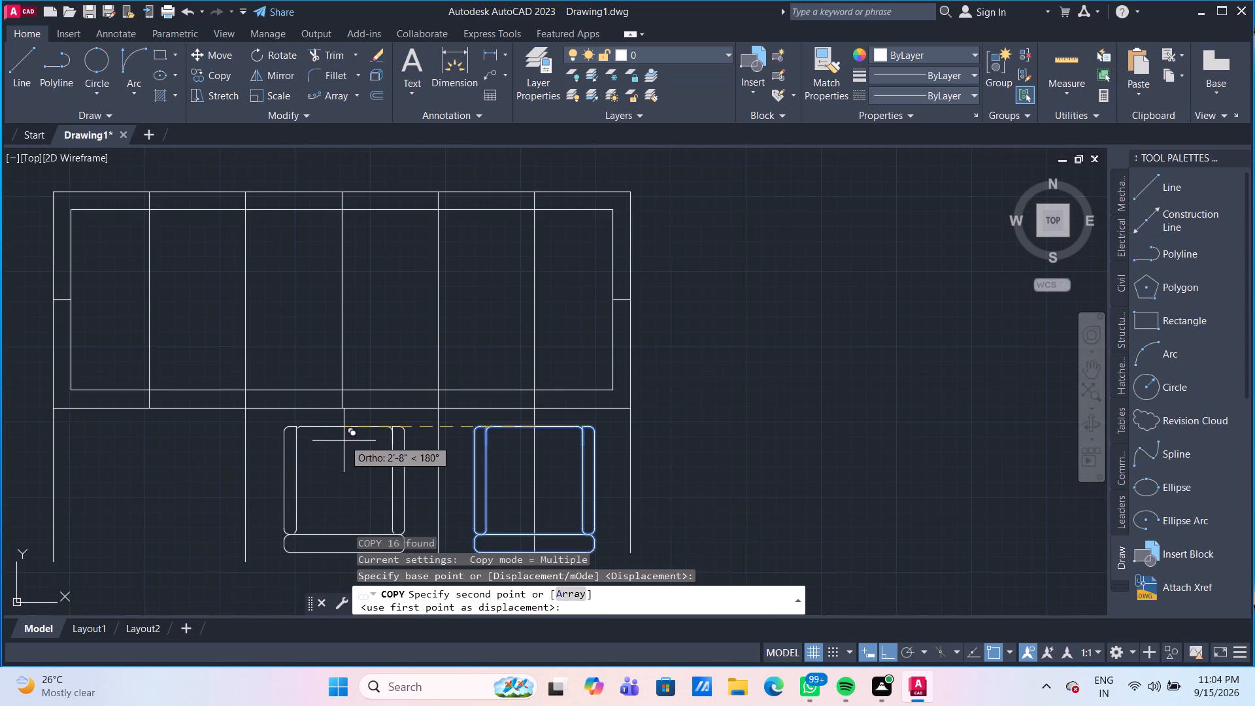
pyautogui.click(342, 388)
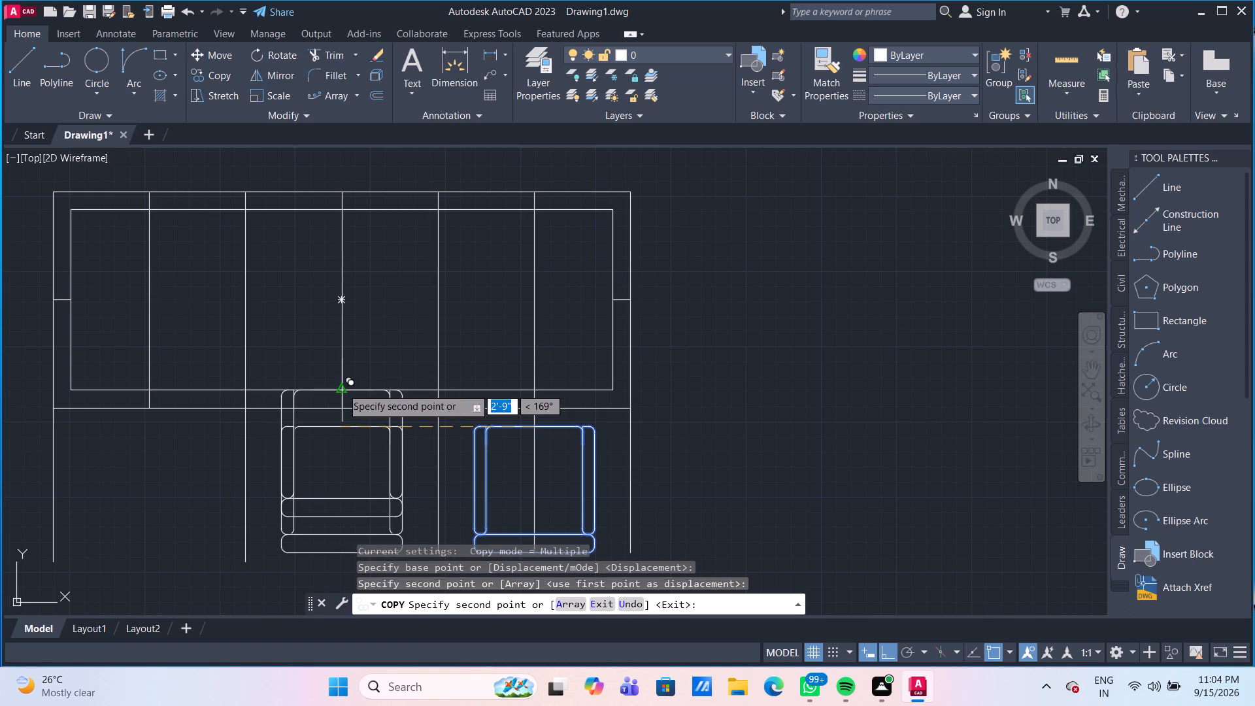
pyautogui.click(152, 395)
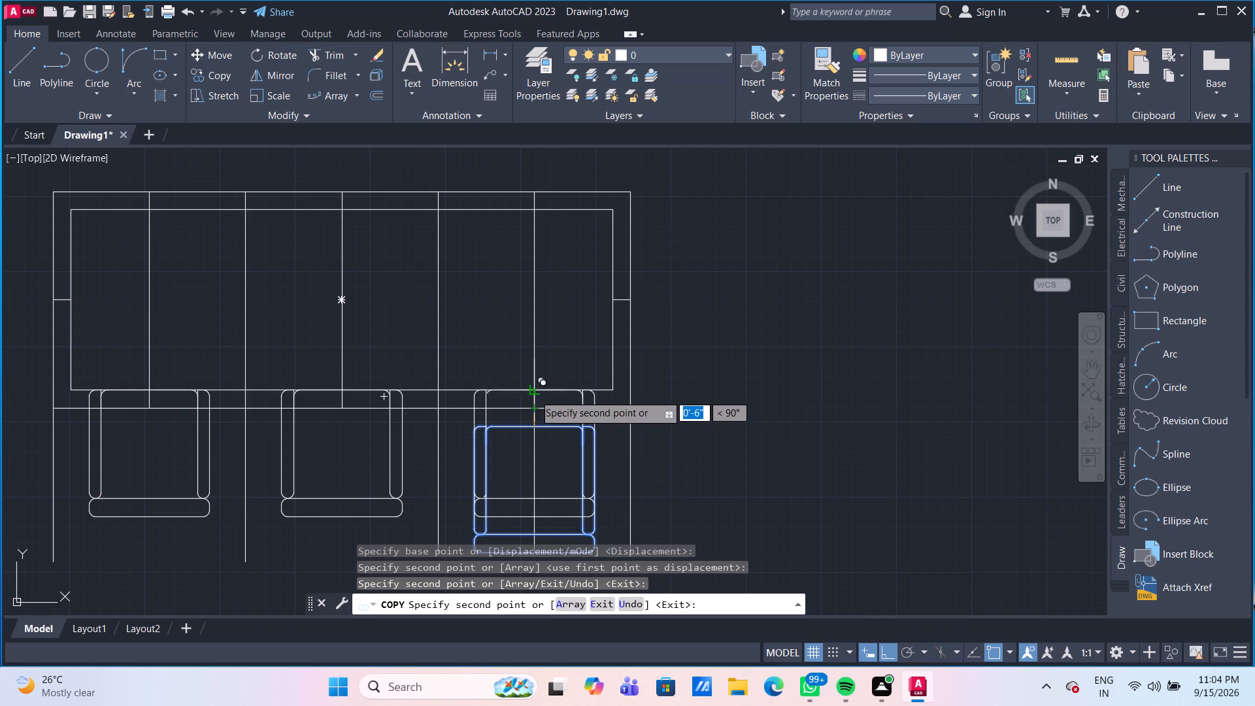
pyautogui.click(532, 394)
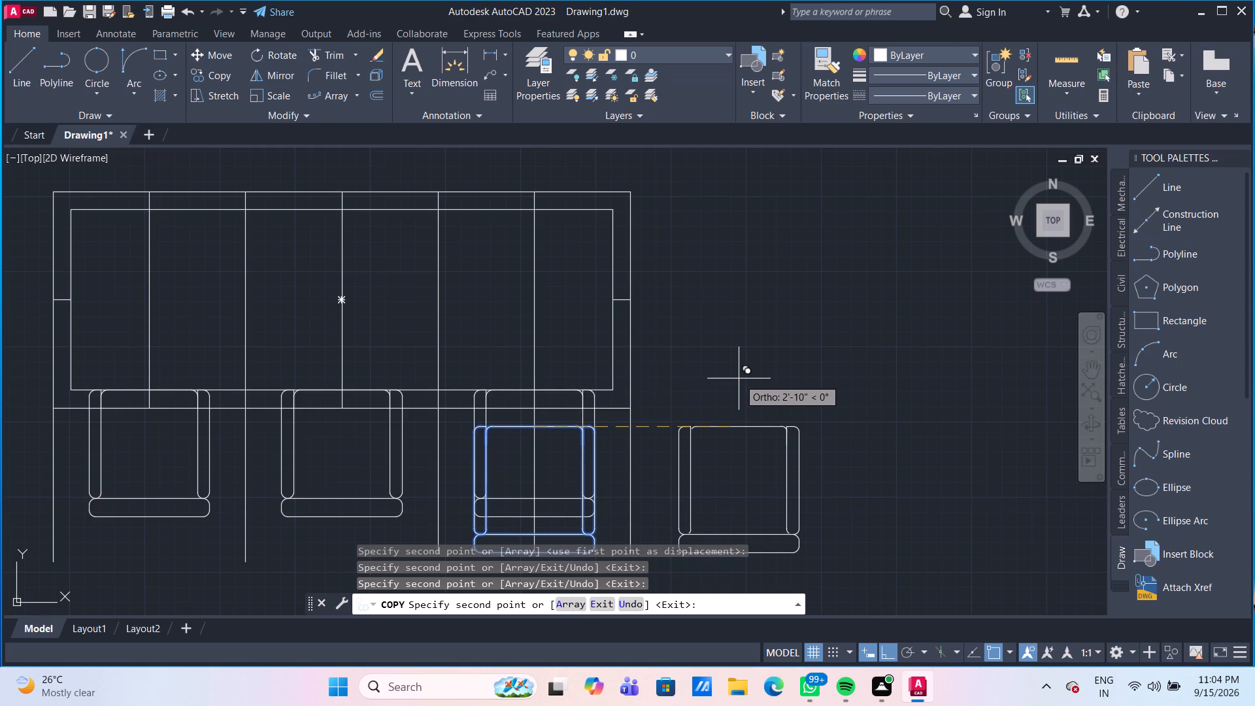
# Place two more copies of the chair level with the original, one beyond each end of the table.
pyautogui.click(819, 380)
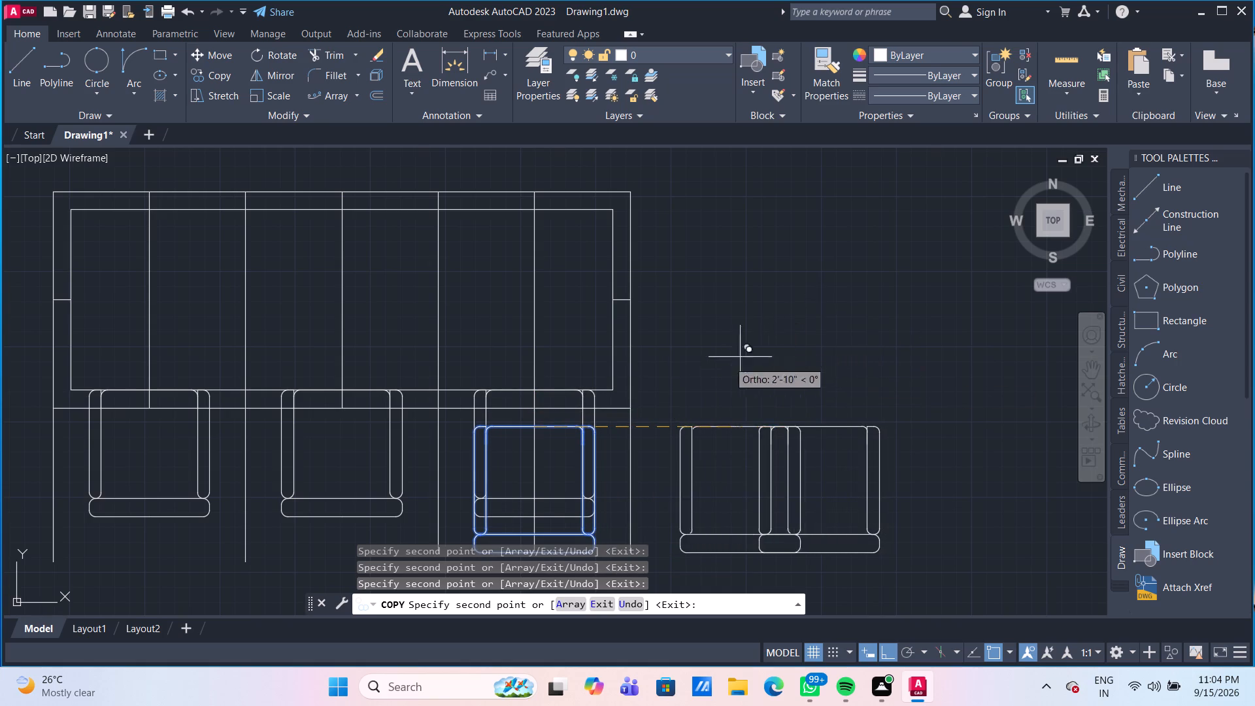
pyautogui.scroll(-1, 354, 420)
pyautogui.moveTo(246, 420); pyautogui.dragTo(269, 413, button='middle')
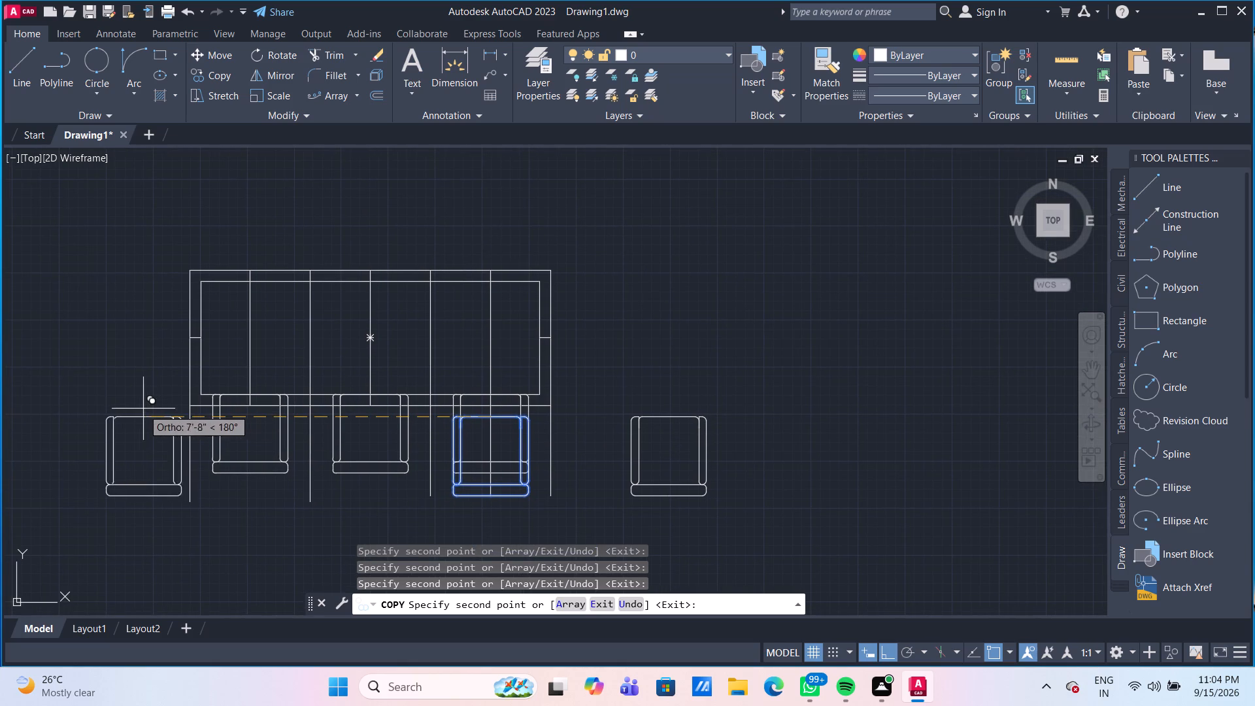
pyautogui.click(124, 409)
pyautogui.press('Escape')
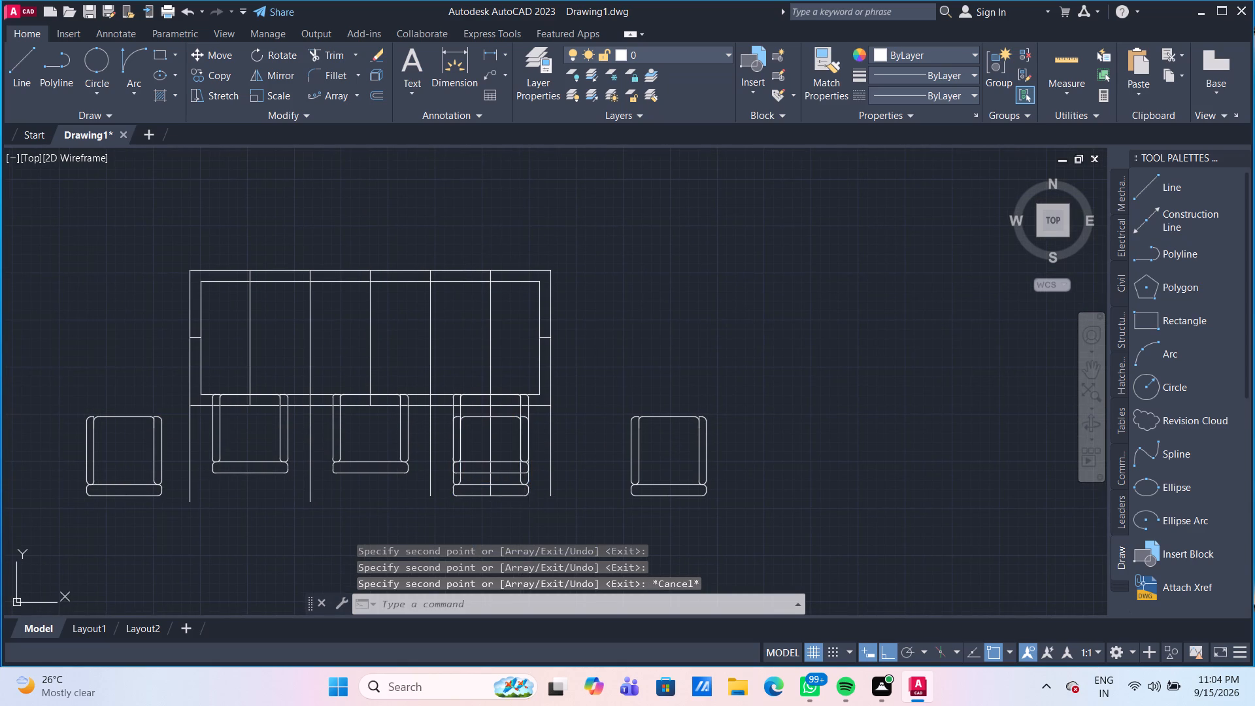
# Delete the original chair overlapping the rightmost copy below the table.
pyautogui.click(524, 497)
pyautogui.press('Delete')
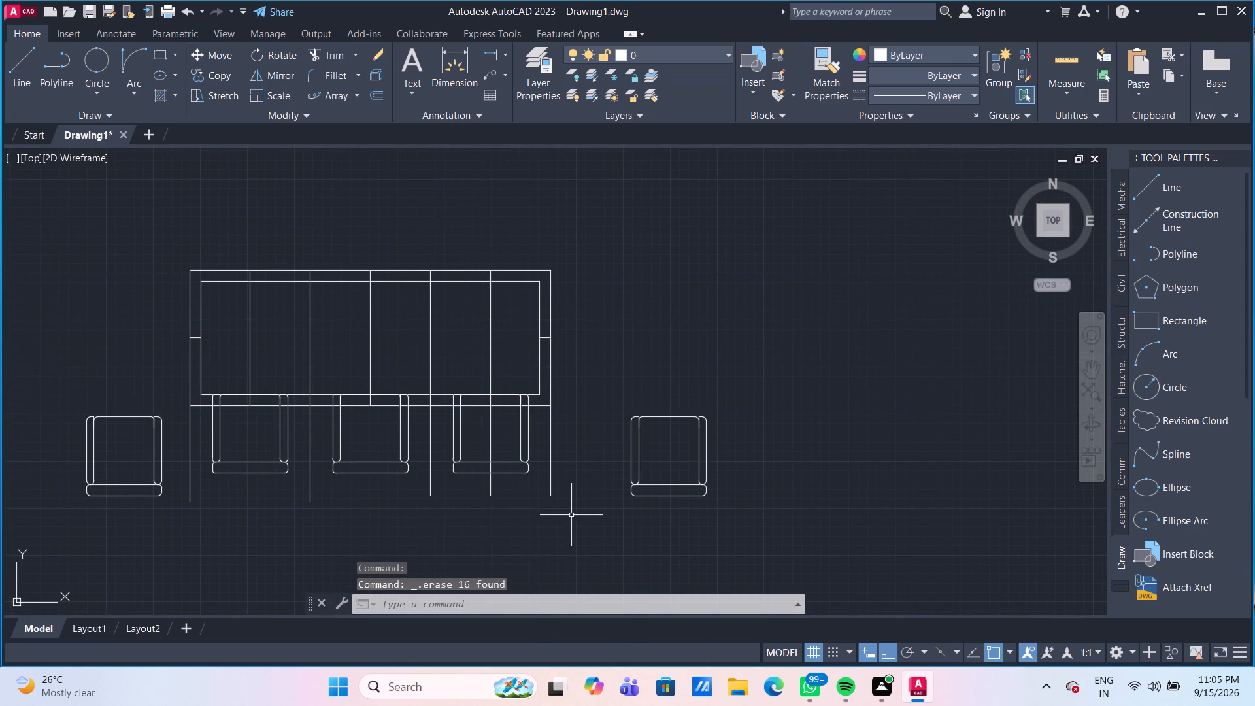
# Copy the three chairs along the table's bottom side straight up about 5'-10" into a row above the table.
pyautogui.click(521, 471)
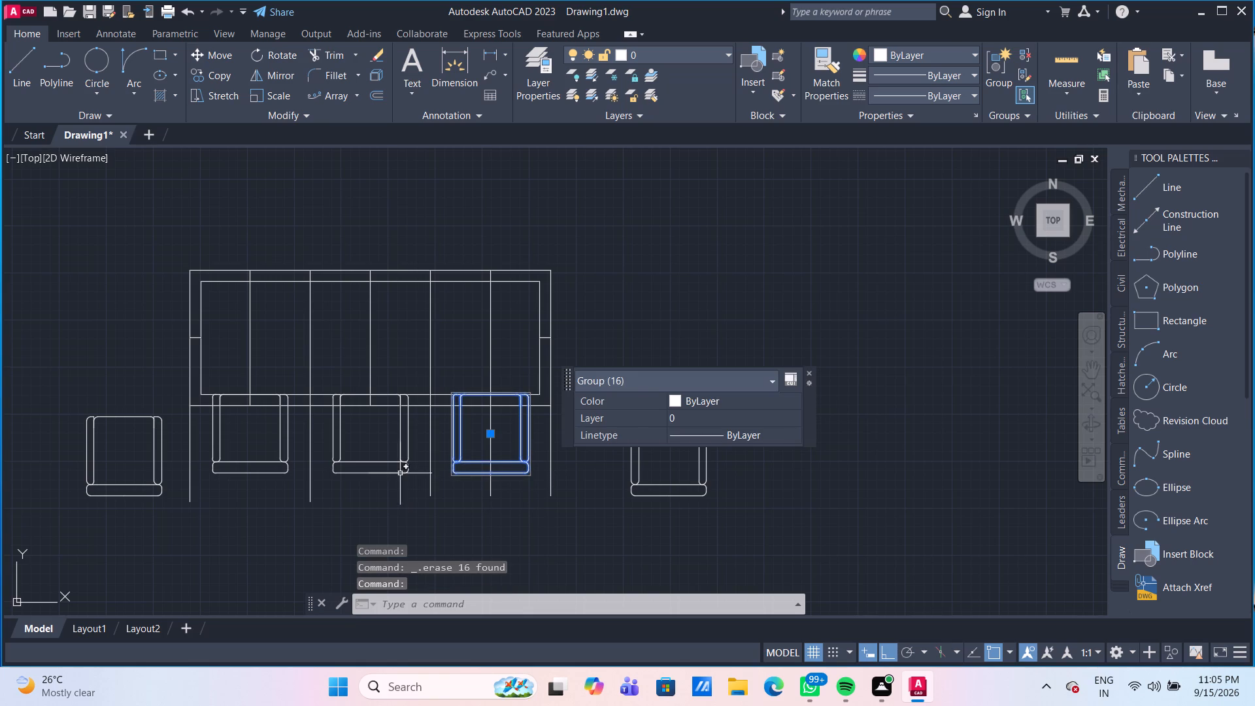
pyautogui.click(400, 473)
pyautogui.click(269, 472)
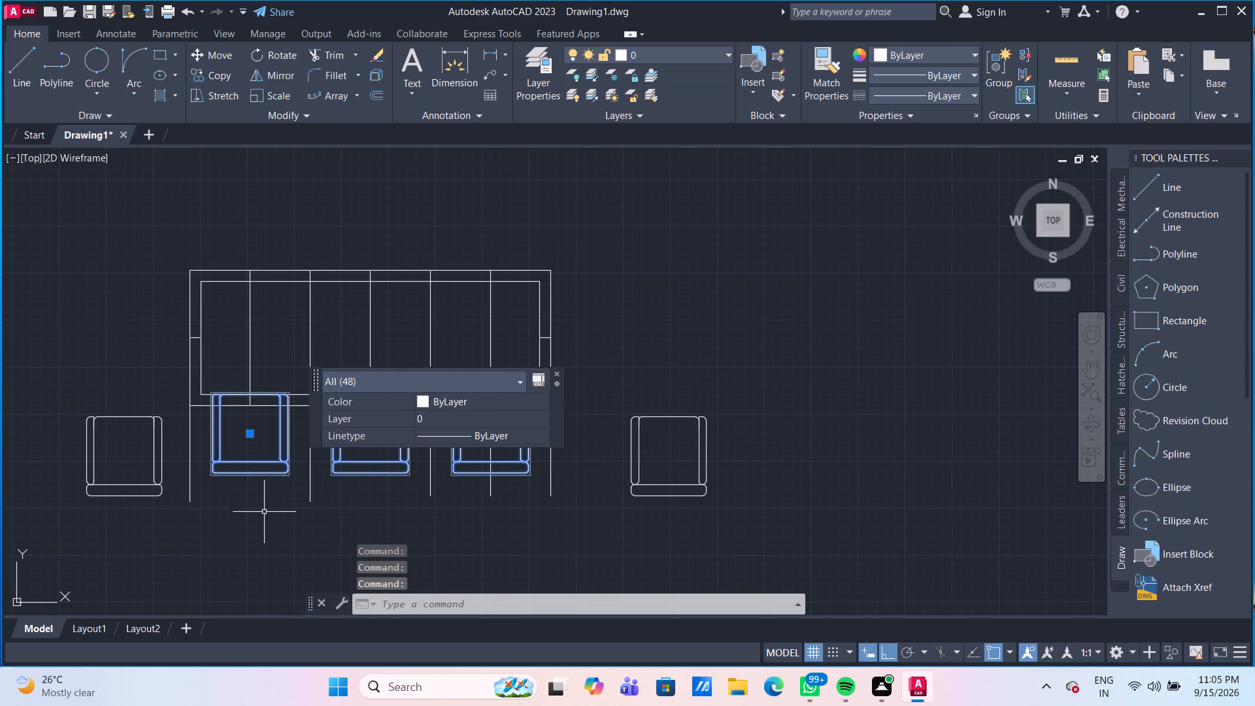
pyautogui.write('CO')
pyautogui.press('Return')
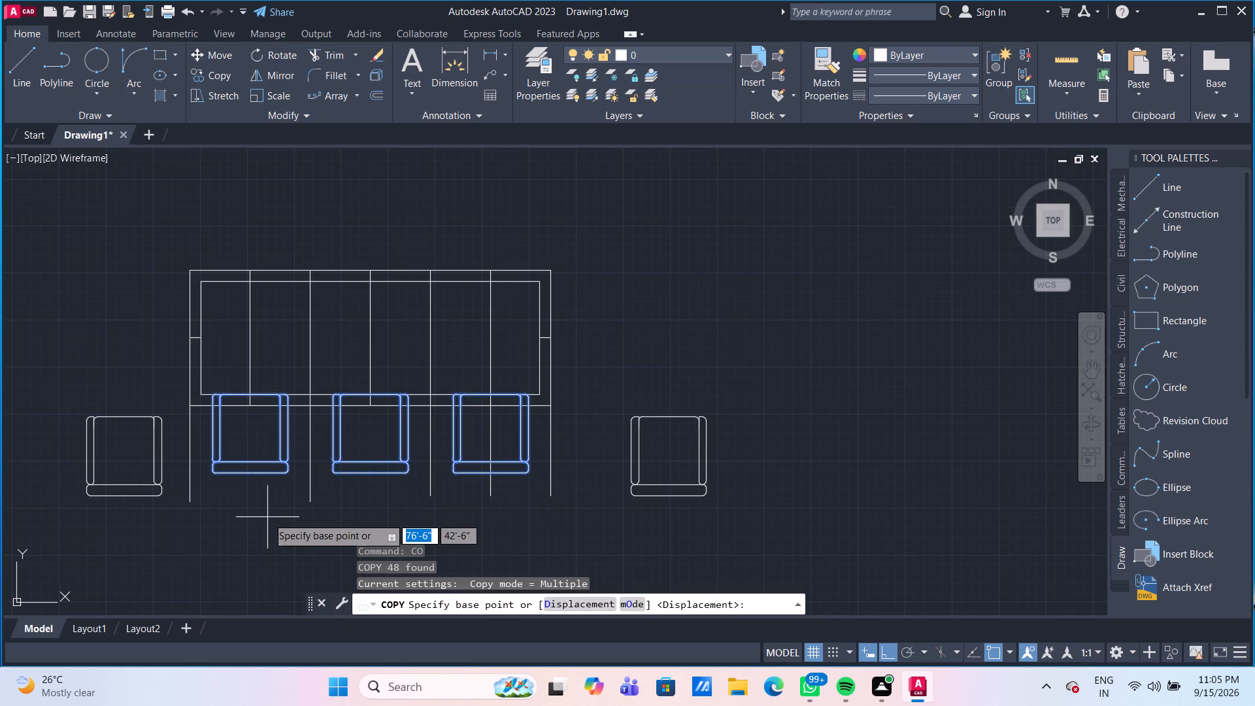
pyautogui.click(280, 497)
pyautogui.moveTo(233, 252); pyautogui.dragTo(234, 253, button='middle')
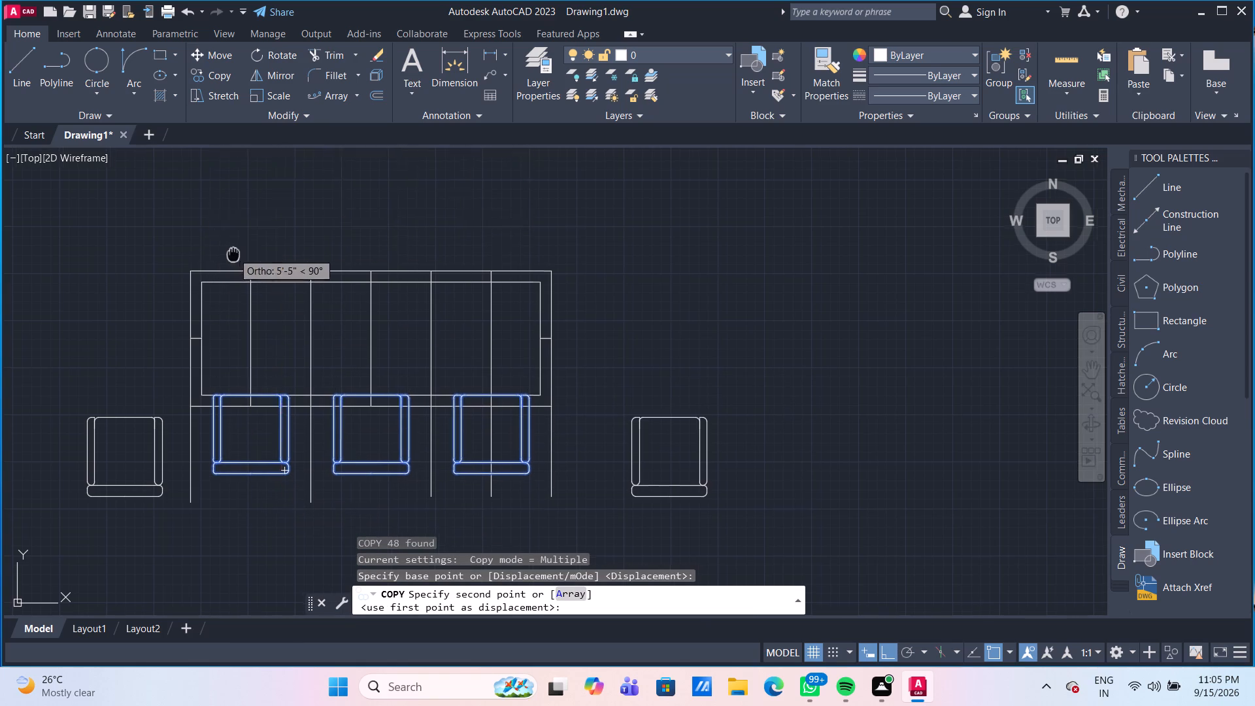
pyautogui.moveTo(234, 253); pyautogui.dragTo(231, 367, button='middle')
pyautogui.click(231, 349)
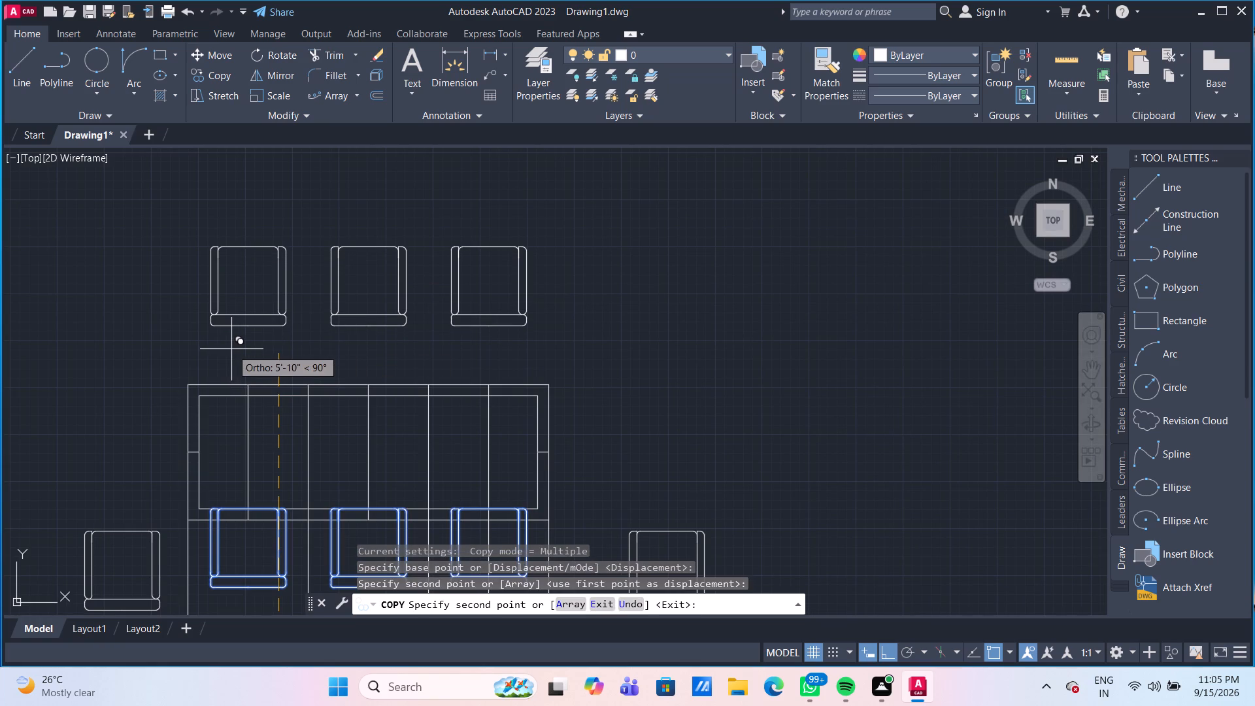
pyautogui.press('Escape')
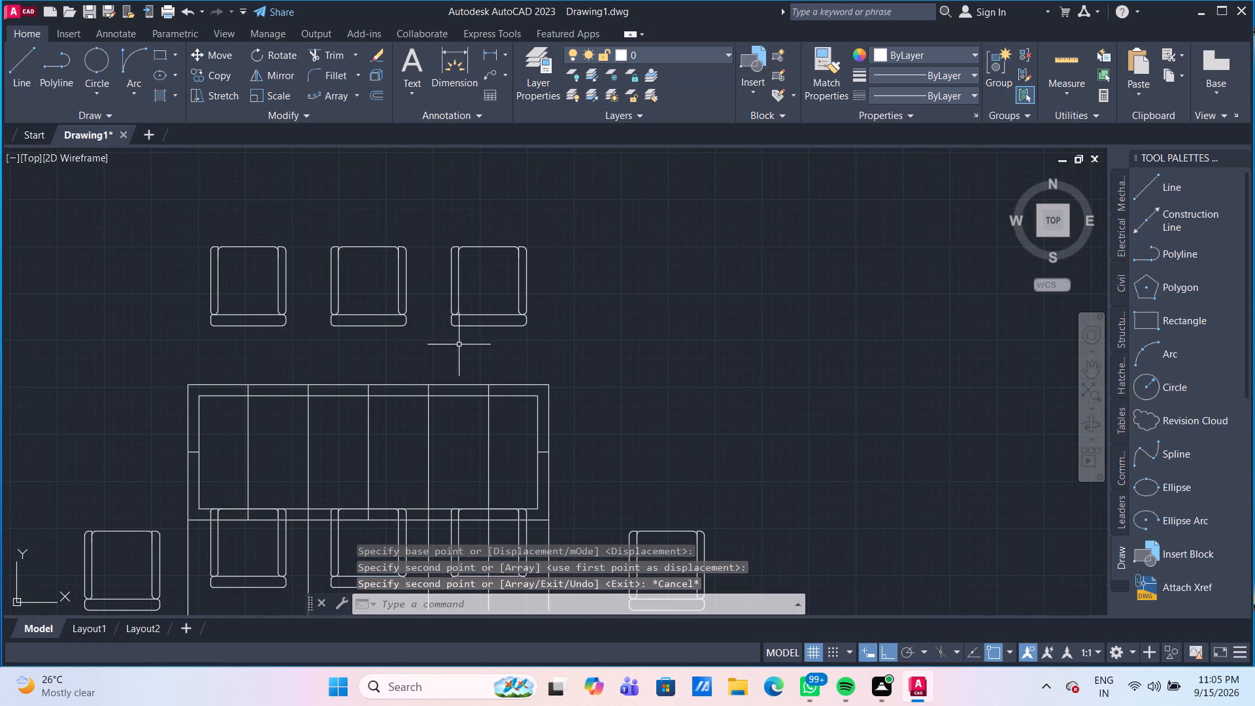
# Mirror the upper row of three chairs across a horizontal line along their front edges, erasing the source chairs.
pyautogui.click(577, 343)
pyautogui.click(171, 232)
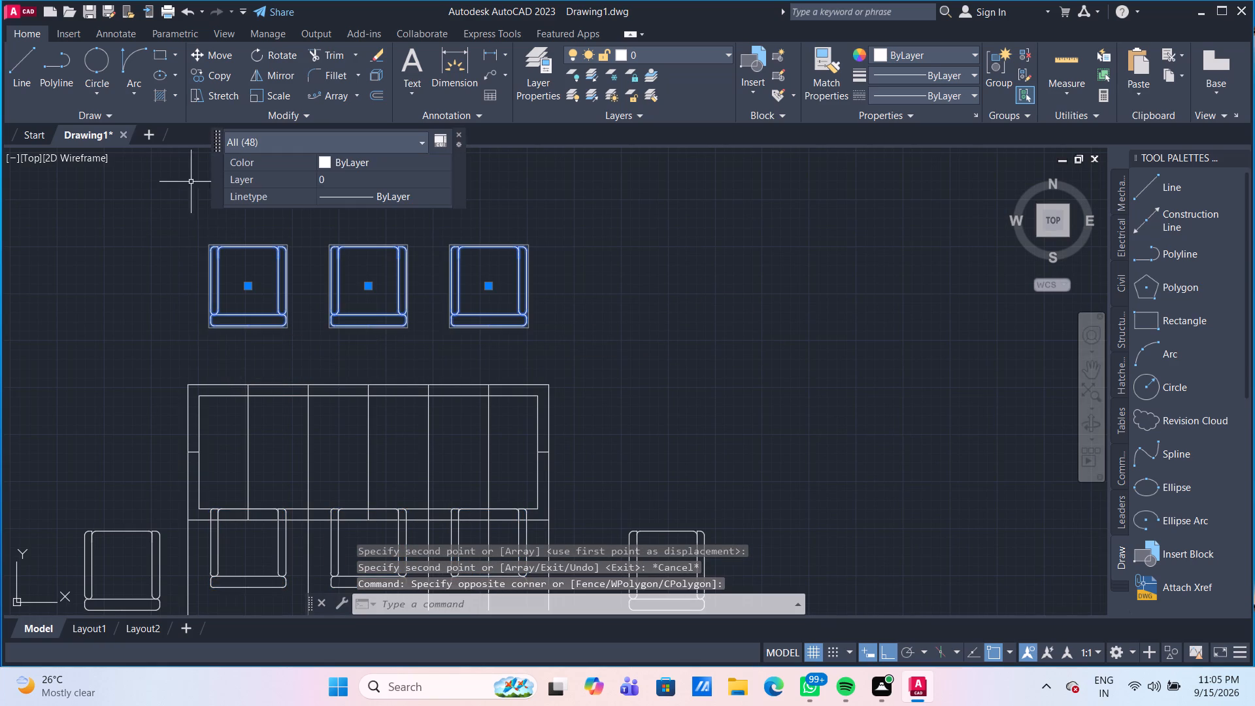
pyautogui.click(273, 73)
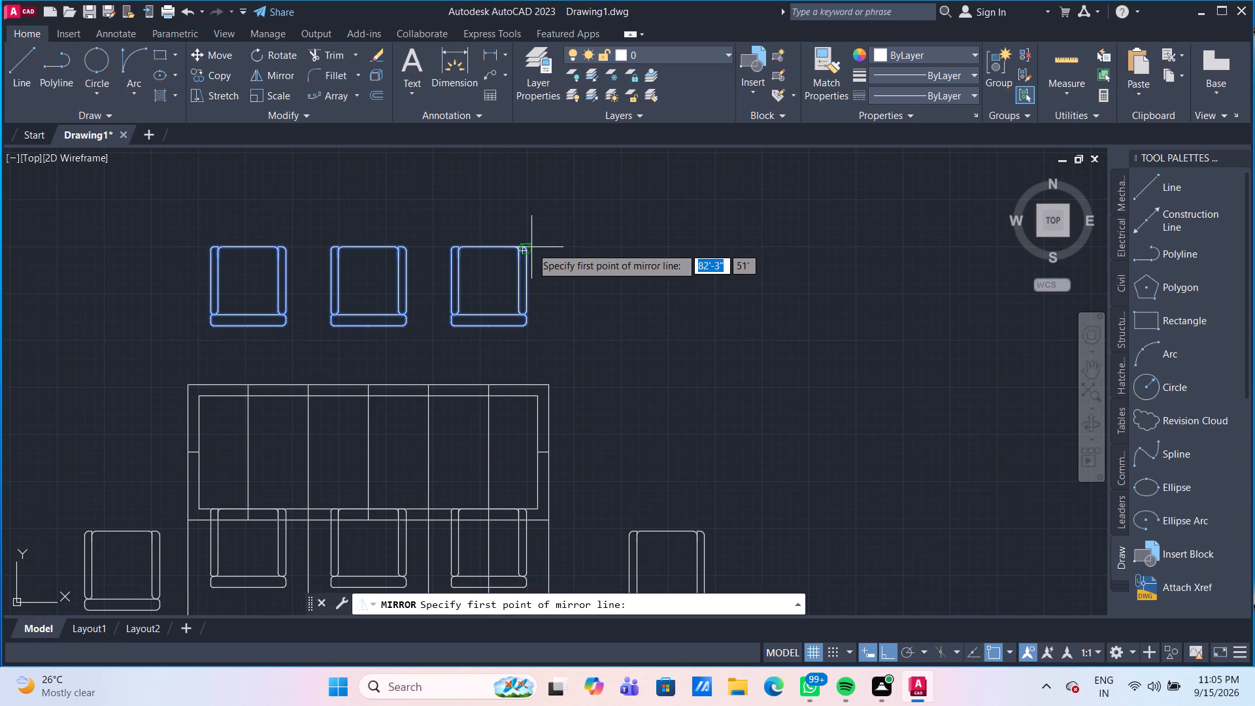
pyautogui.click(531, 247)
pyautogui.click(449, 230)
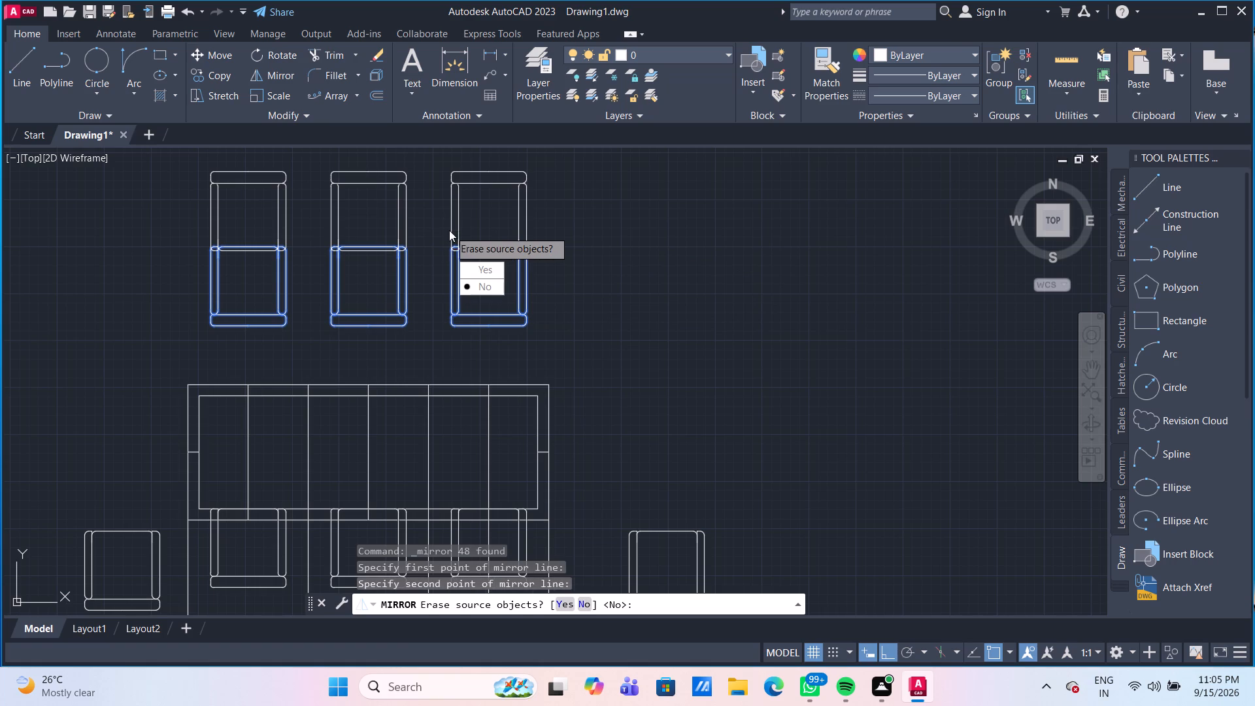
pyautogui.moveTo(472, 269); pyautogui.dragTo(449, 230)
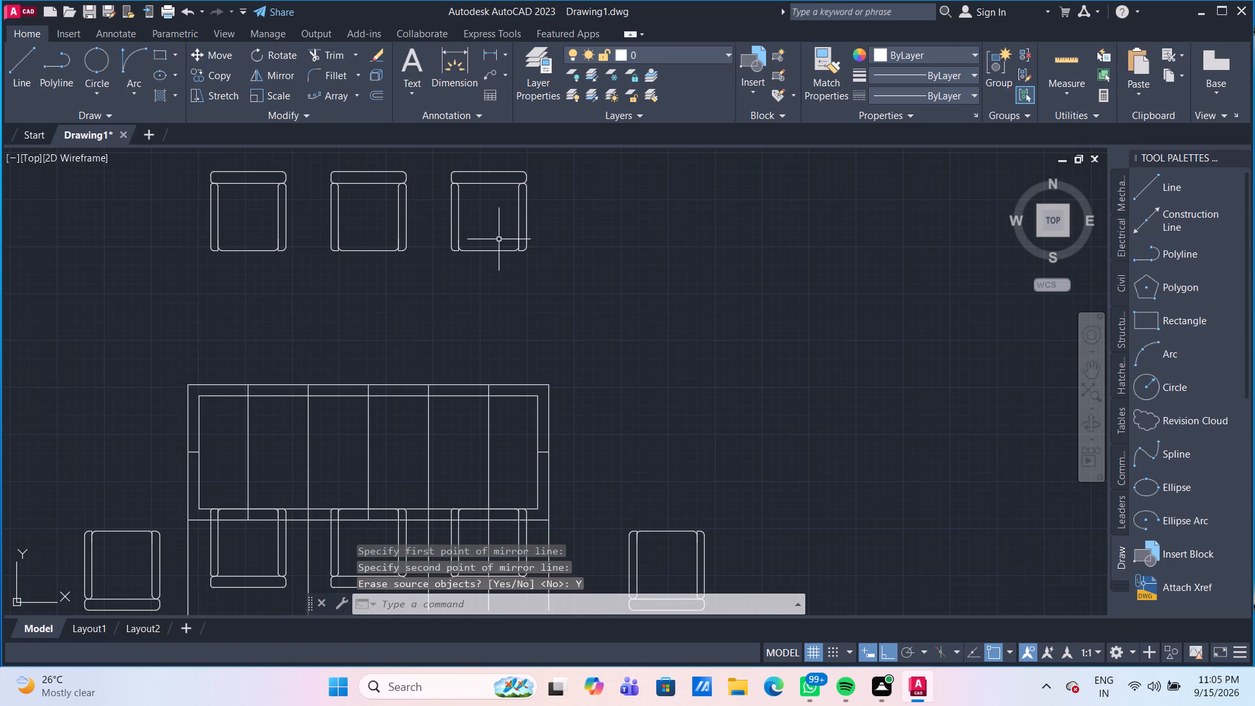
# Move the three mirrored chairs down so their front edges sit on the inner border's top edge, aligned with the table dividers.
pyautogui.click(441, 218)
pyautogui.click(548, 265)
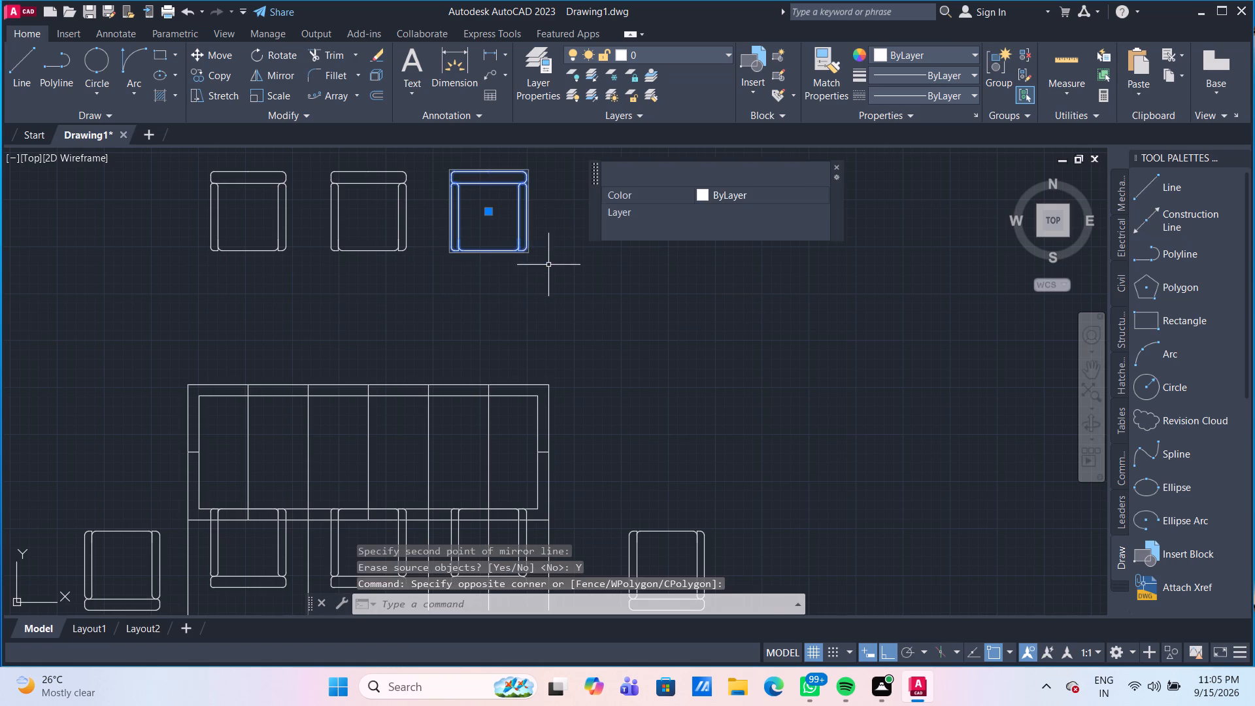
pyautogui.moveTo(426, 261); pyautogui.dragTo(398, 250)
pyautogui.moveTo(48, 203); pyautogui.dragTo(66, 212)
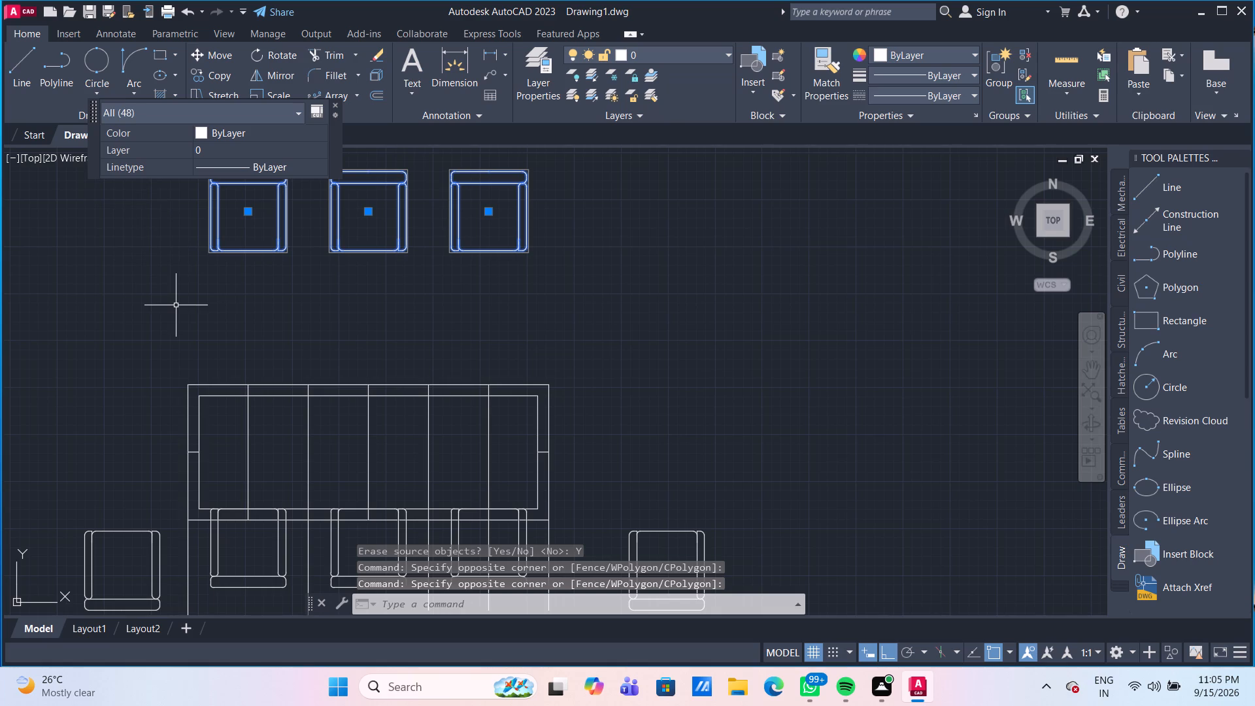
pyautogui.press('m')
pyautogui.press('Return')
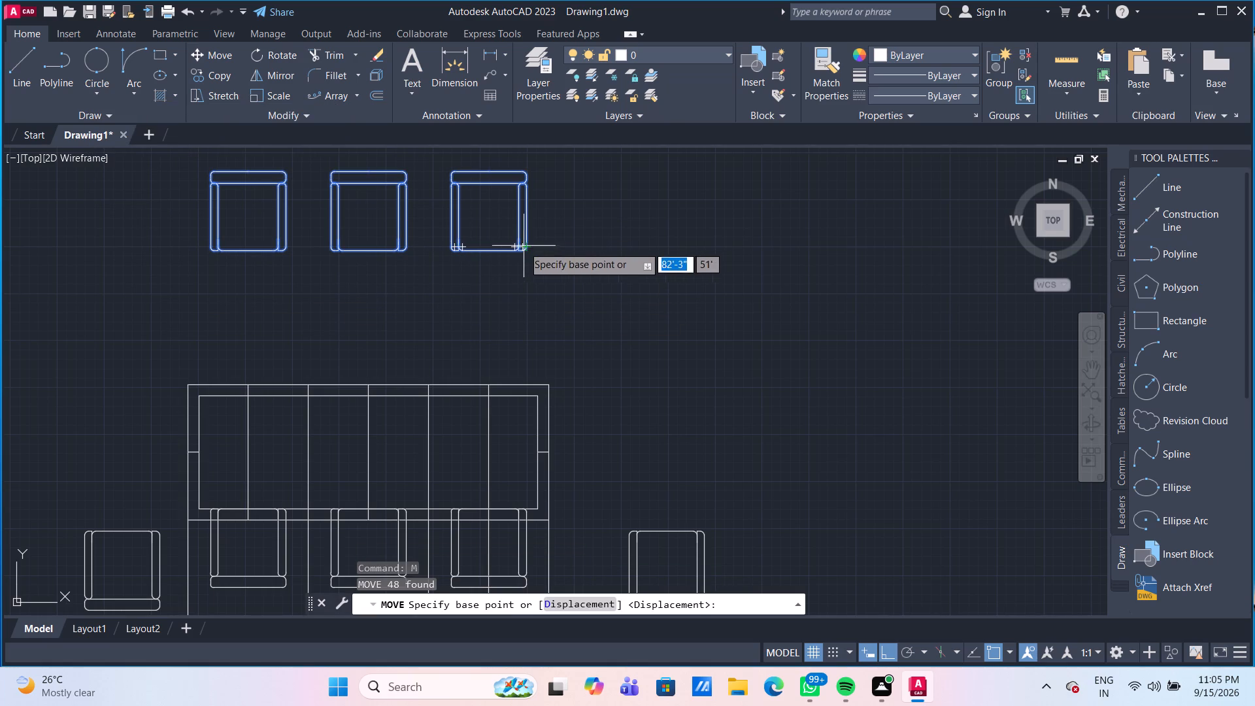
pyautogui.click(490, 249)
pyautogui.scroll(1, 499, 384)
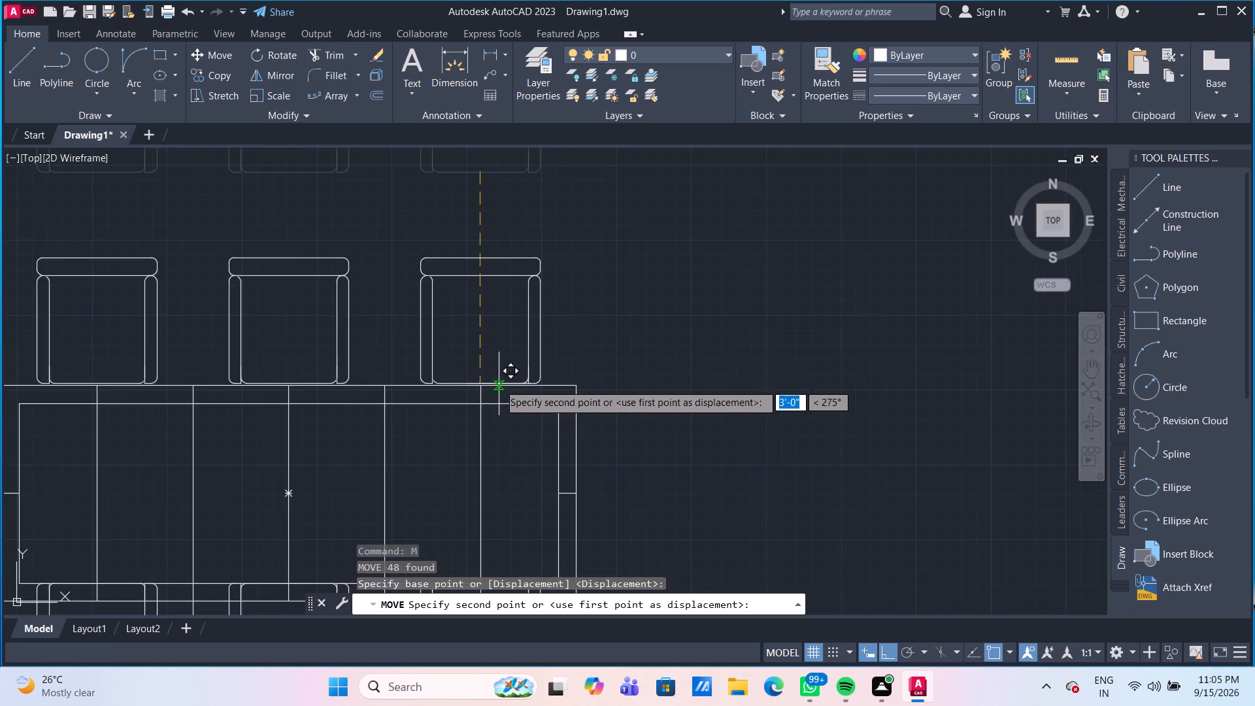
pyautogui.click(482, 401)
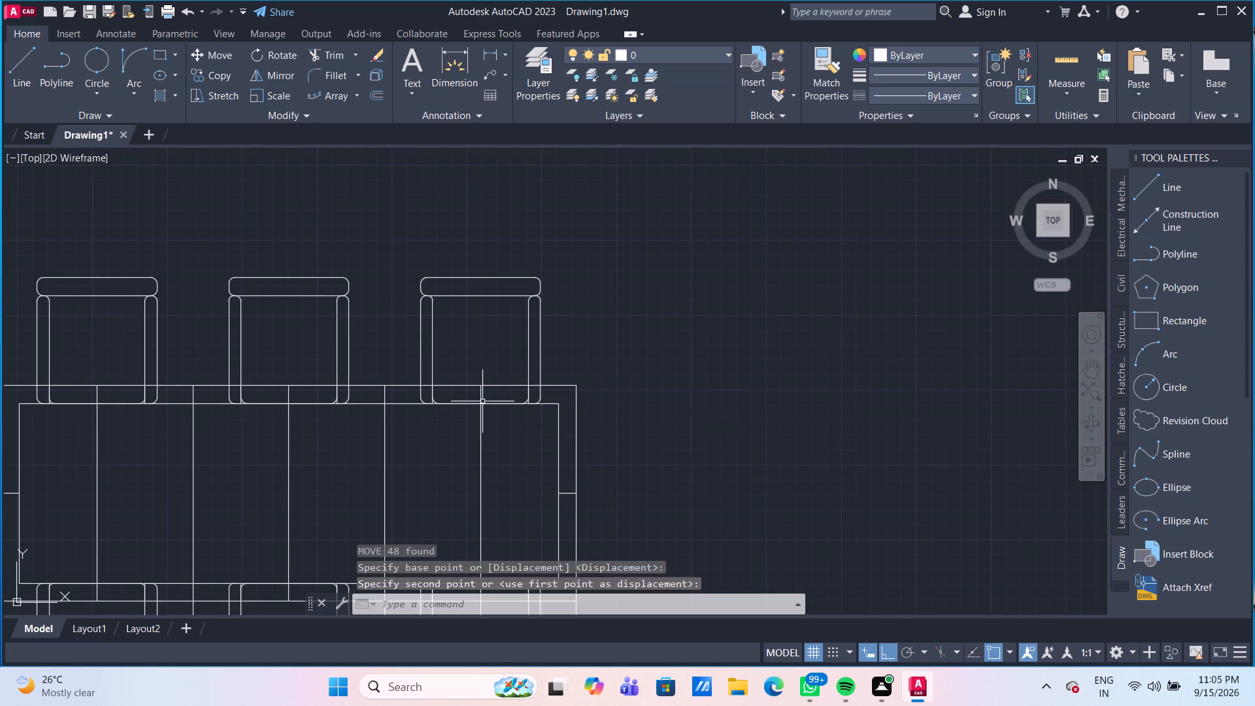
# Rotate the chair beyond the table's right end a quarter turn counter-clockwise about its upper-left corner, with its backrest away from the table.
pyautogui.scroll(-1, 481, 409)
pyautogui.scroll(-1, 509, 454)
pyautogui.moveTo(562, 441); pyautogui.dragTo(522, 272, button='middle')
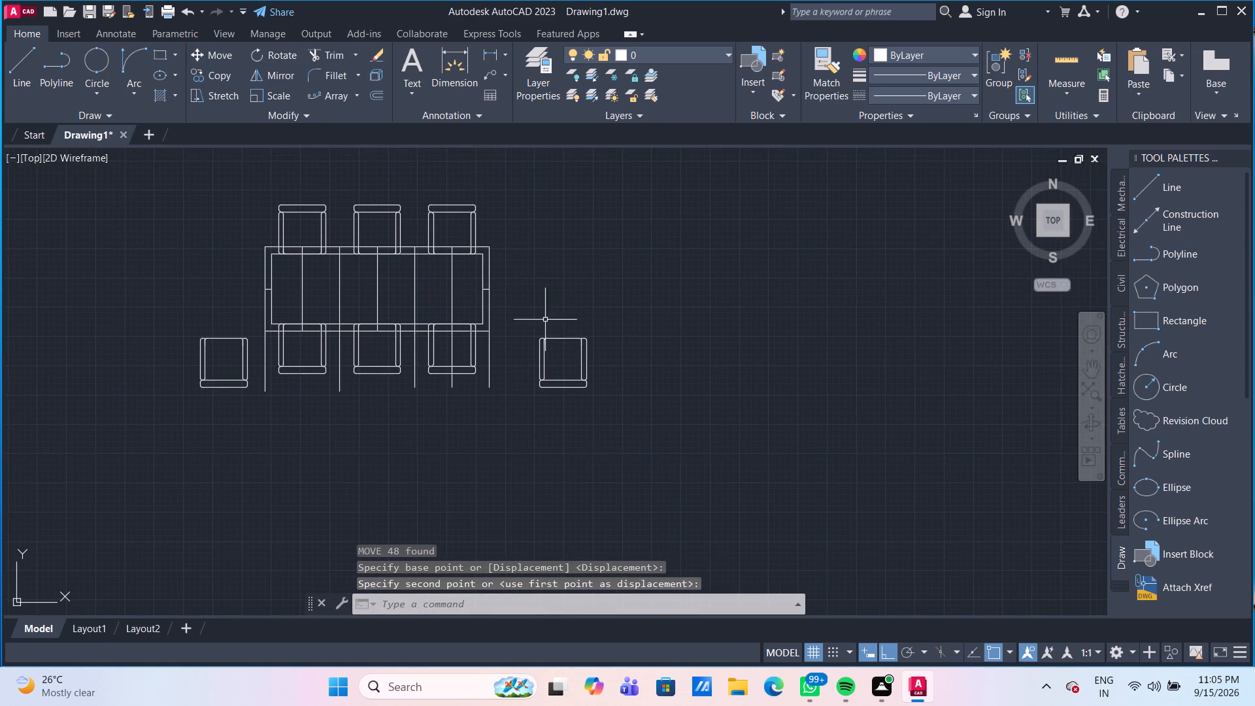
pyautogui.click(598, 411)
pyautogui.click(533, 306)
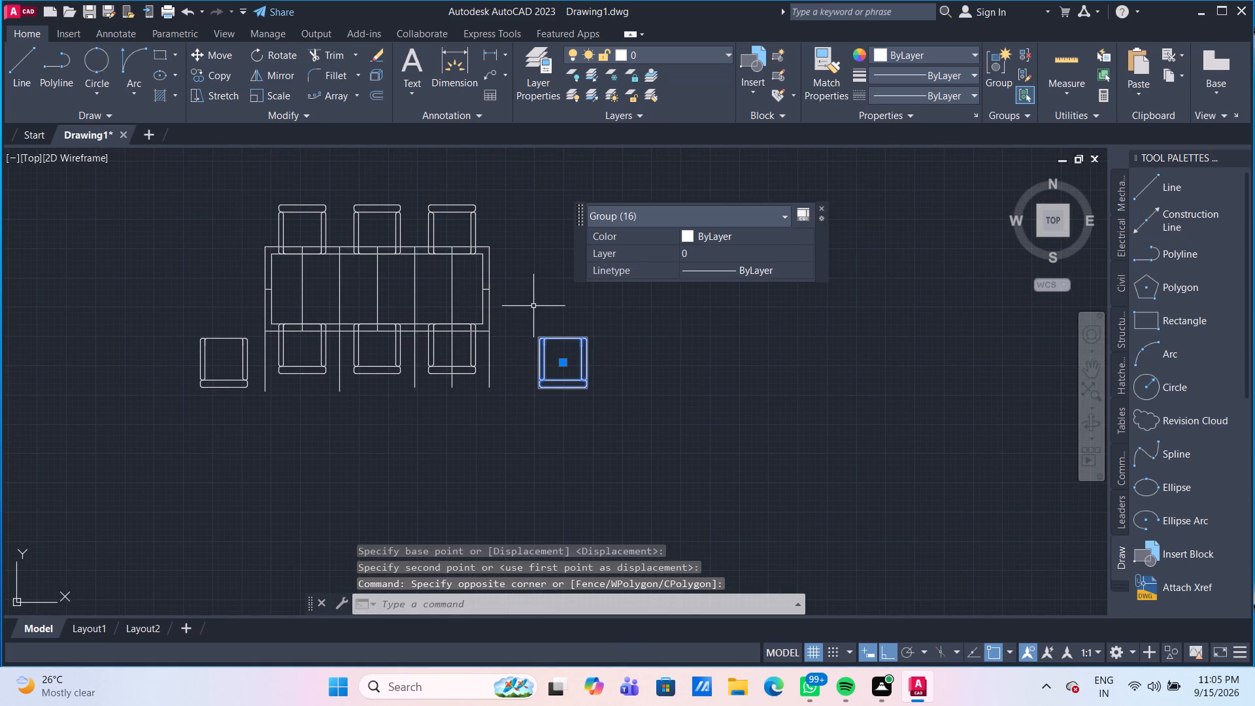
pyautogui.click(278, 61)
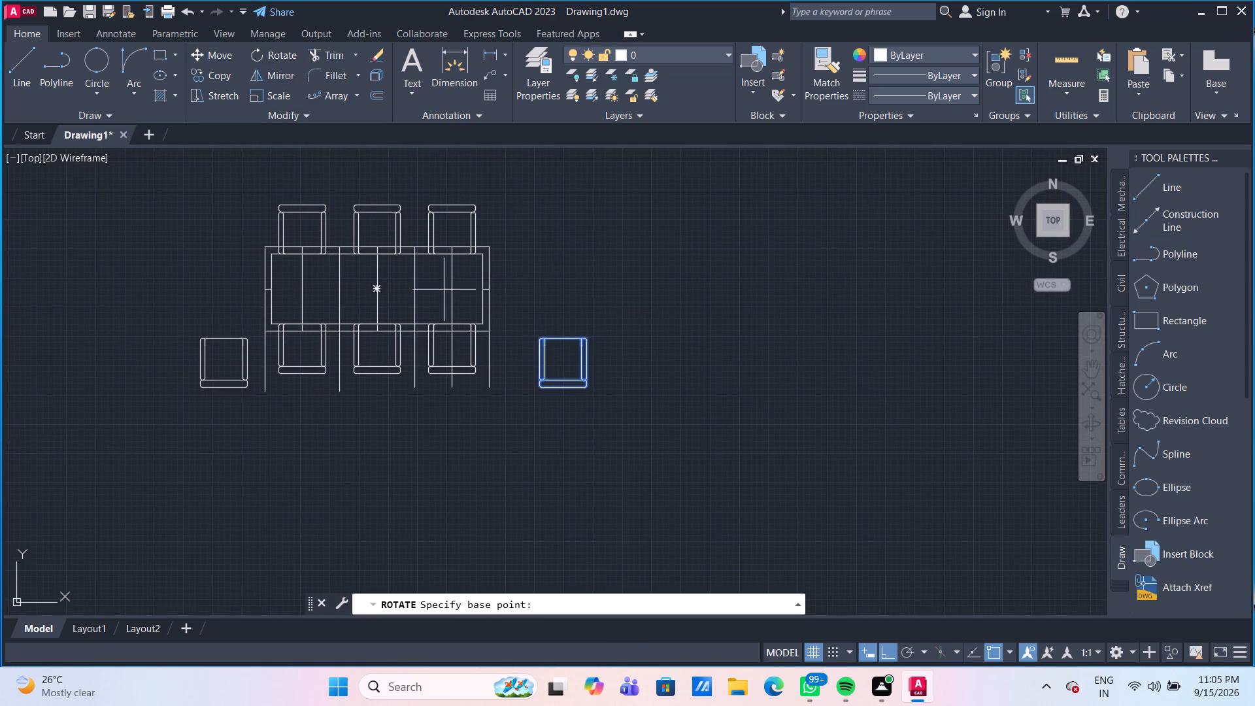
pyautogui.click(544, 337)
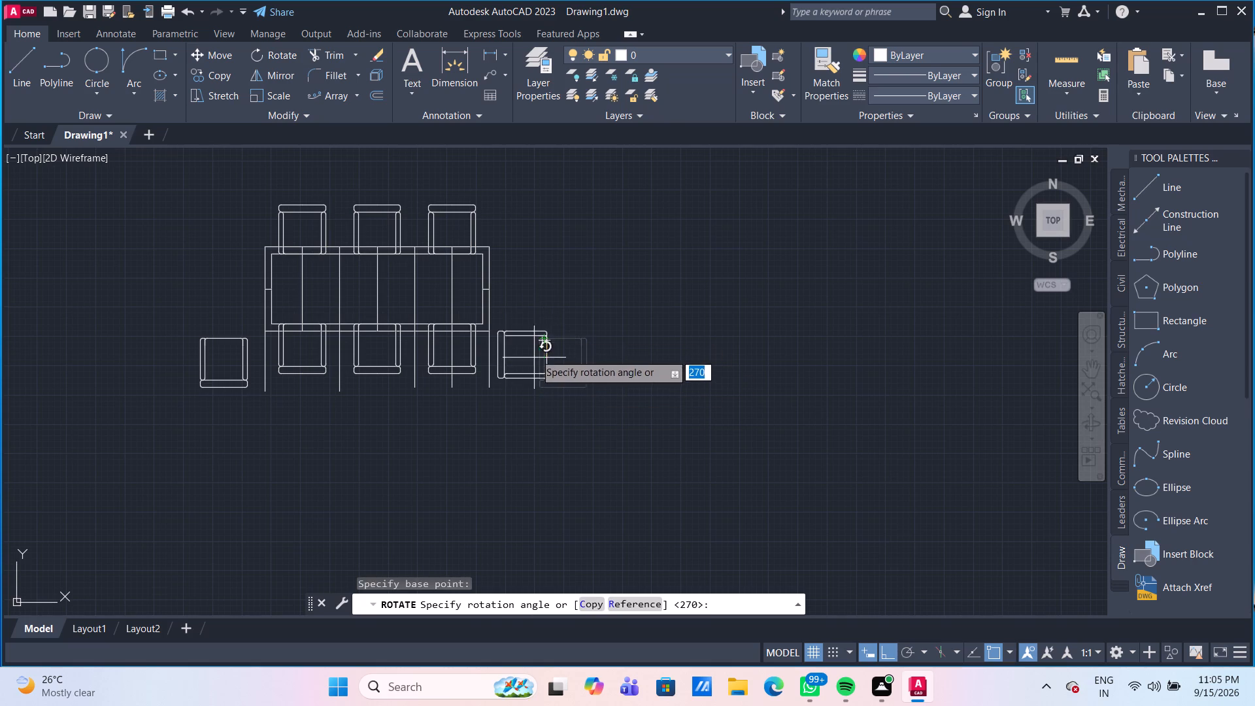
pyautogui.click(567, 313)
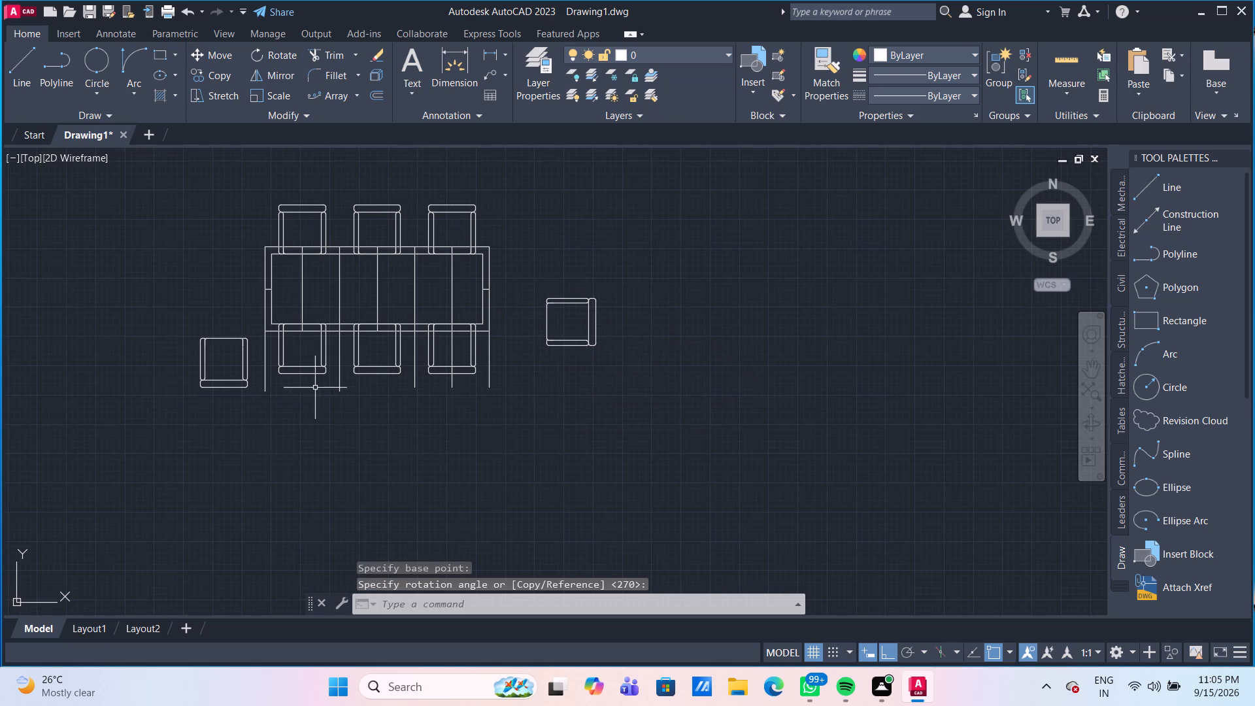
# Rotate the chair beyond the table's left end a quarter turn clockwise about its upper-right corner, with its backrest away from the table.
pyautogui.click(254, 390)
pyautogui.click(221, 356)
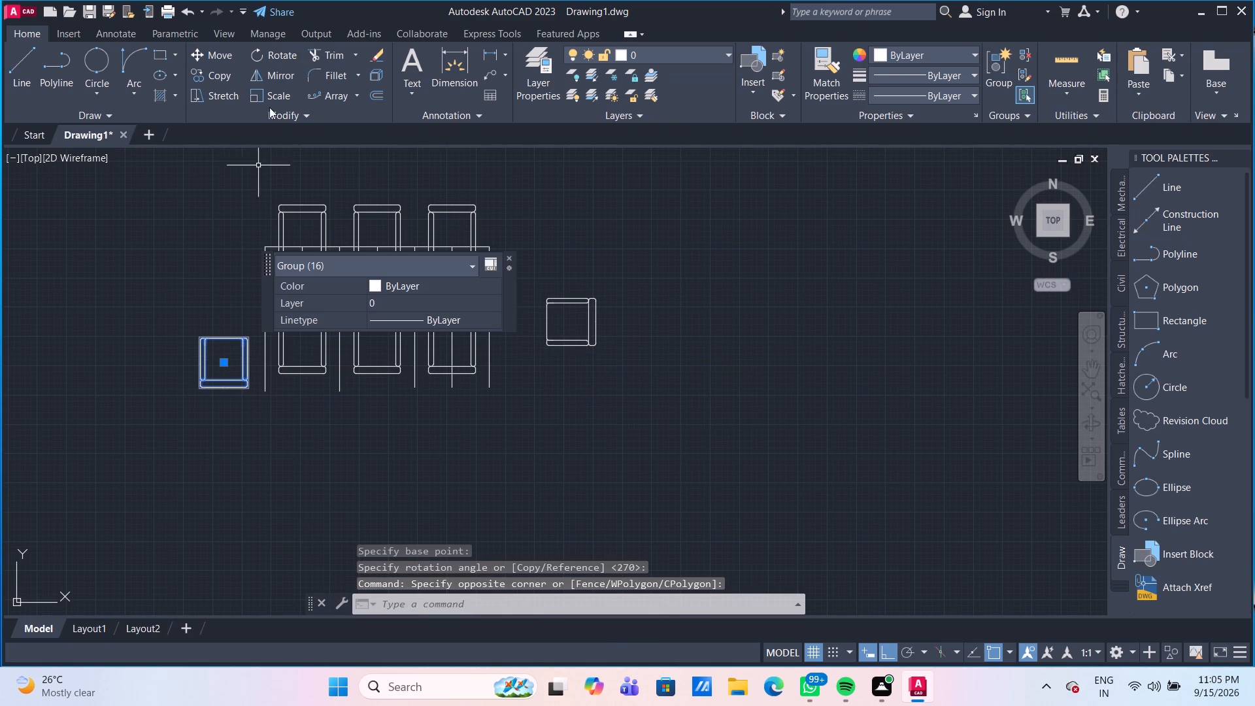
pyautogui.click(281, 54)
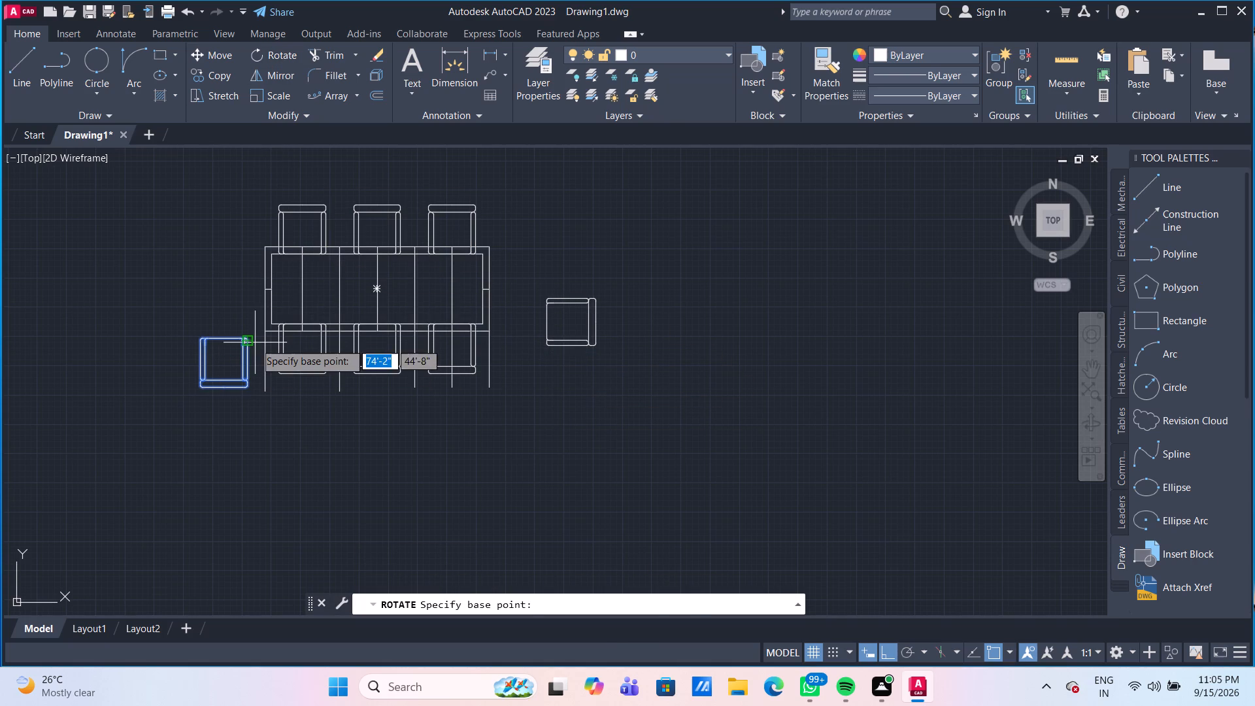
pyautogui.moveTo(255, 343); pyautogui.dragTo(263, 366)
pyautogui.click(268, 419)
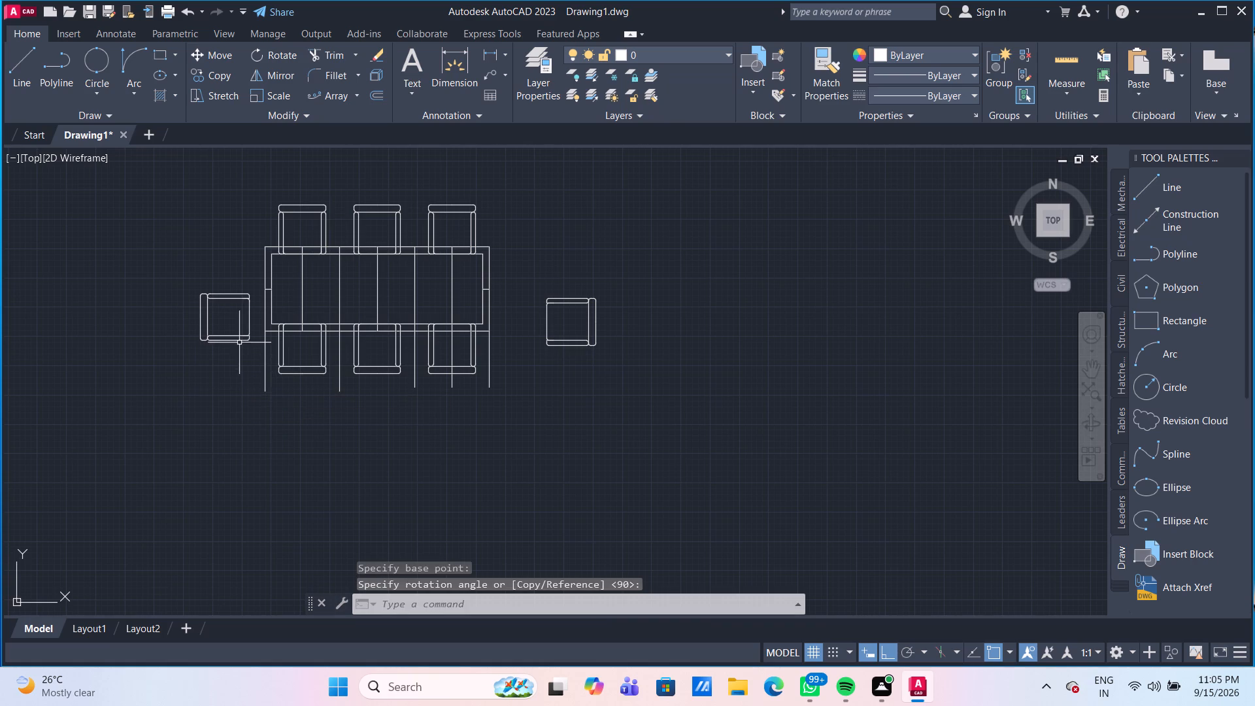
# Move the left chair so its front edge's midpoint sits on the midpoint of the table inner border's left edge.
pyautogui.scroll(1, 238, 335)
pyautogui.click(254, 305)
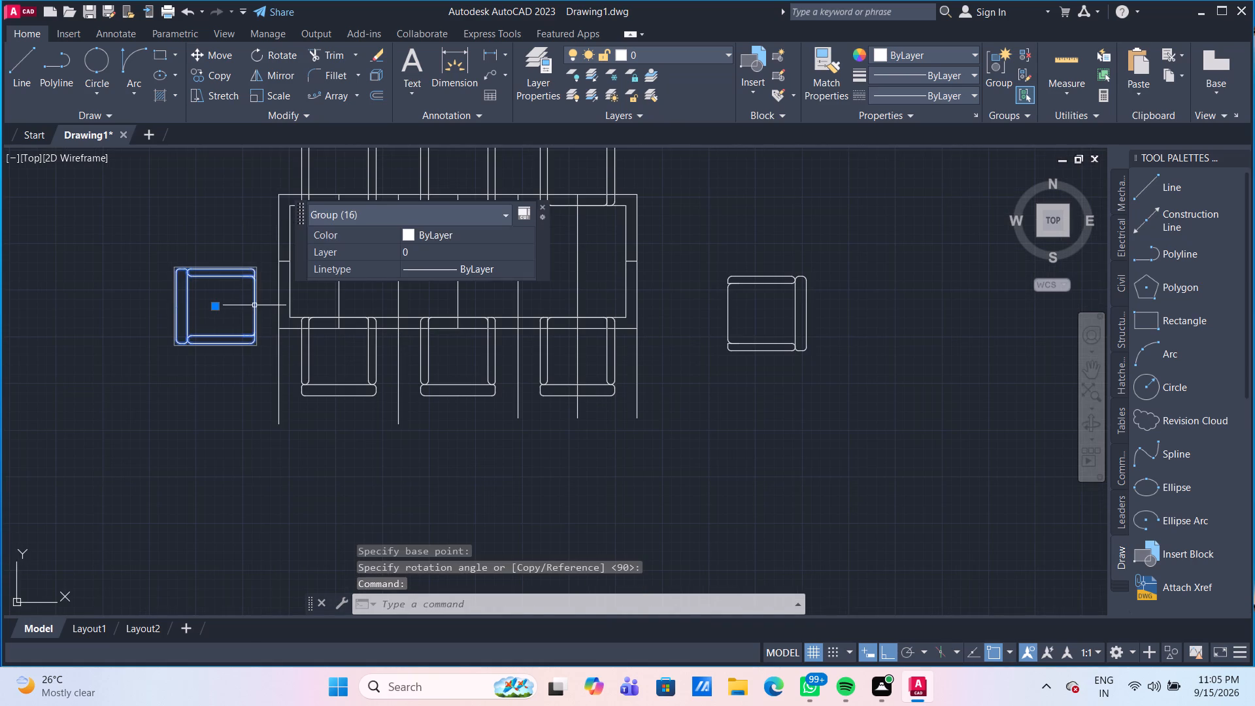
pyautogui.press('m')
pyautogui.press('Return')
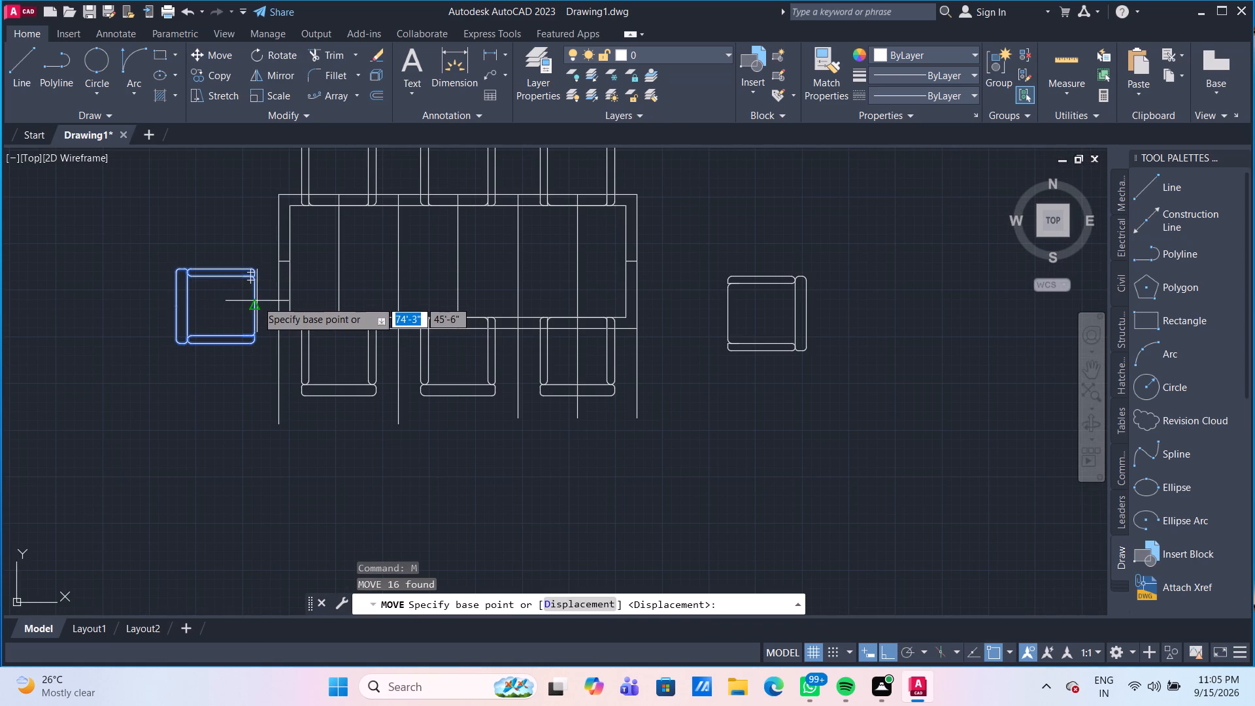
pyautogui.click(256, 303)
pyautogui.scroll(2, 285, 268)
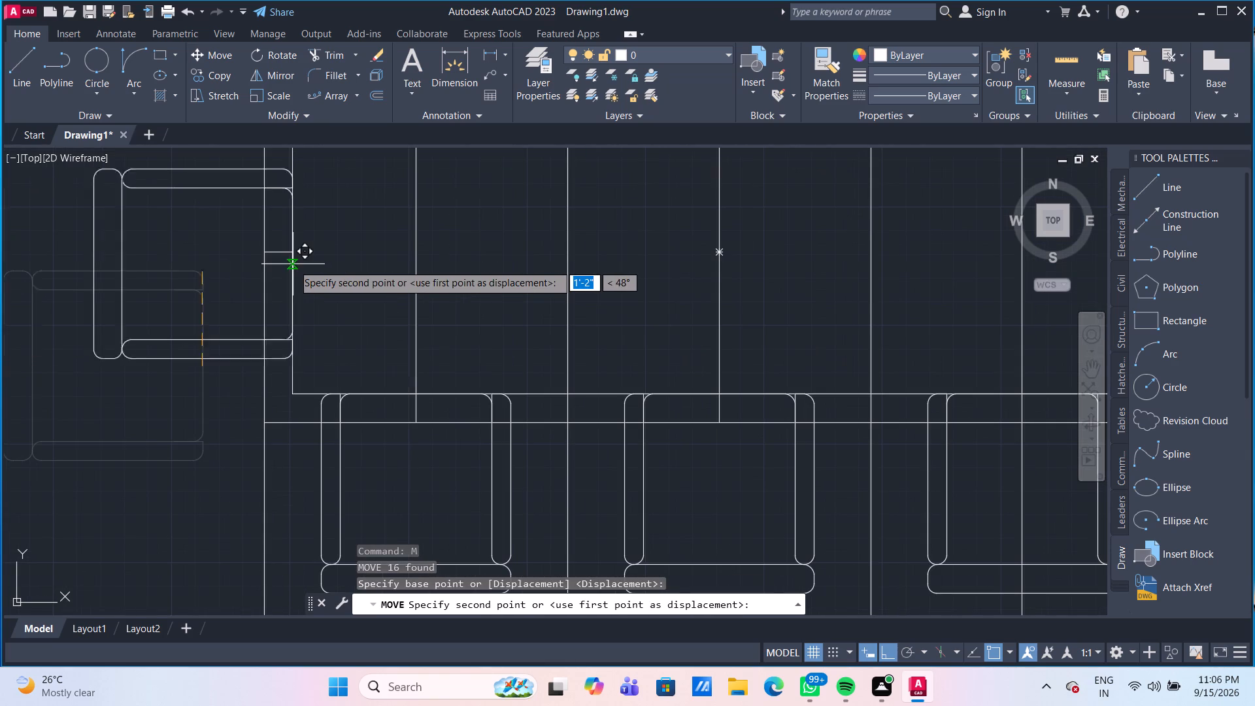
pyautogui.click(292, 257)
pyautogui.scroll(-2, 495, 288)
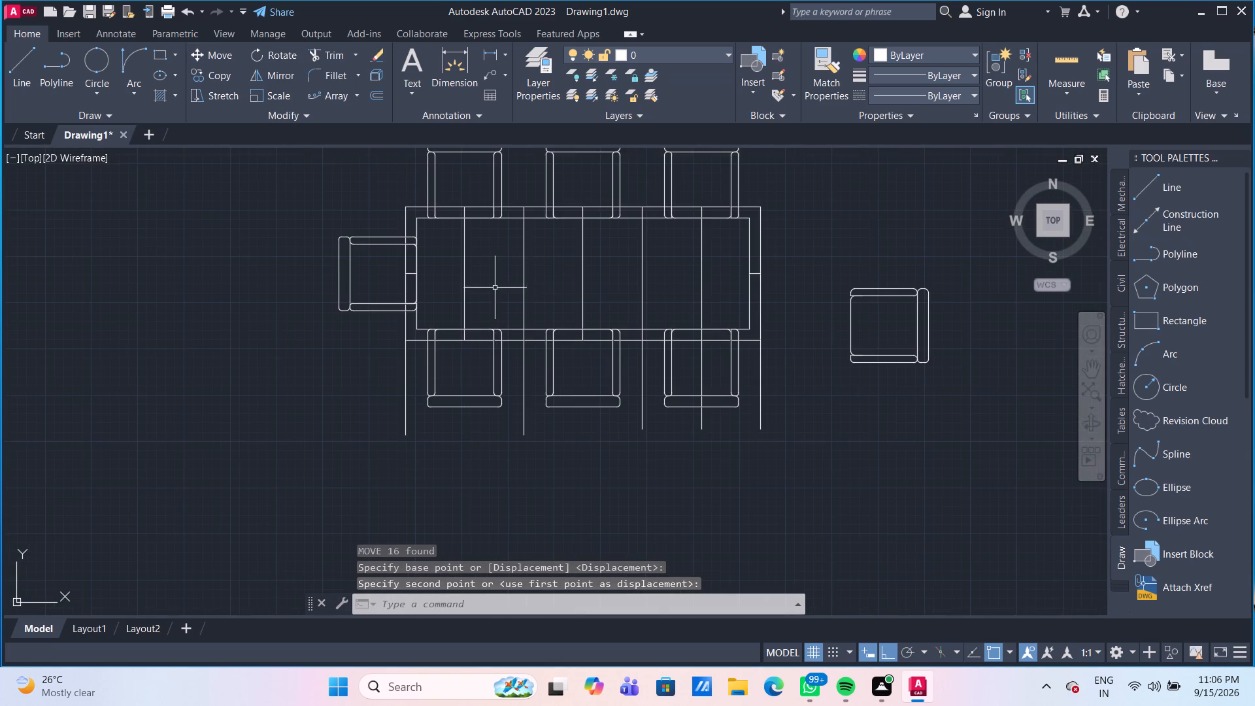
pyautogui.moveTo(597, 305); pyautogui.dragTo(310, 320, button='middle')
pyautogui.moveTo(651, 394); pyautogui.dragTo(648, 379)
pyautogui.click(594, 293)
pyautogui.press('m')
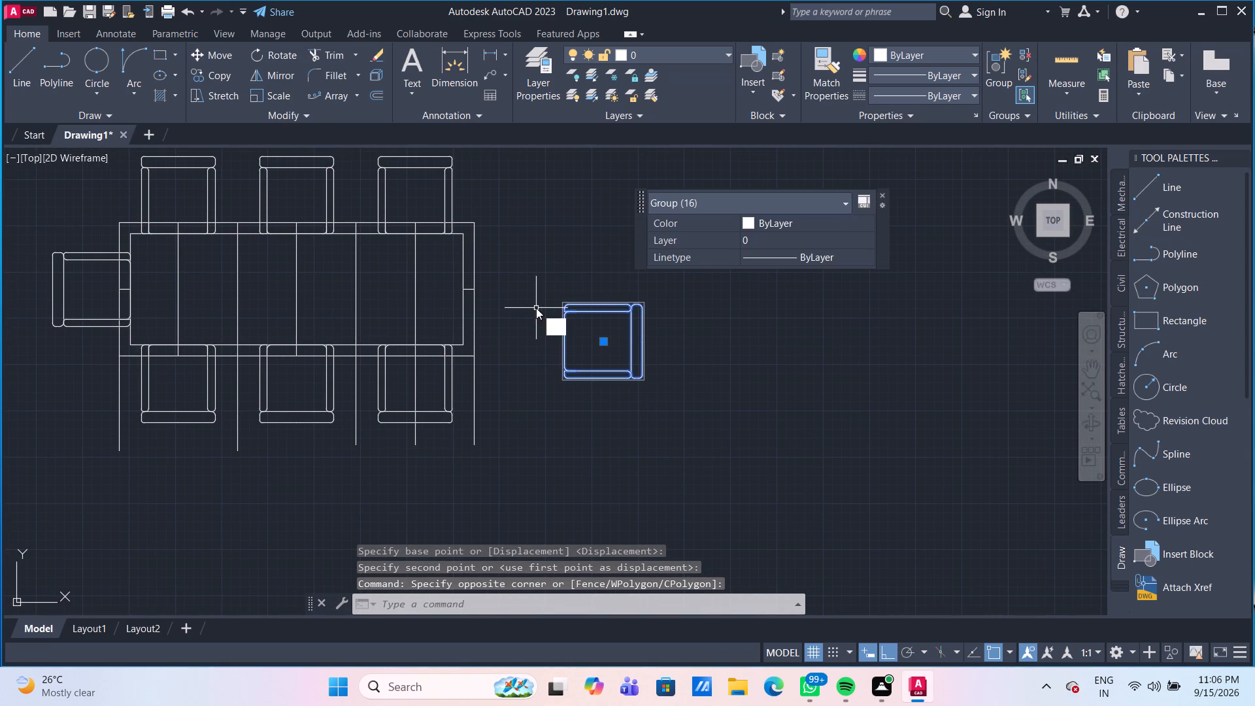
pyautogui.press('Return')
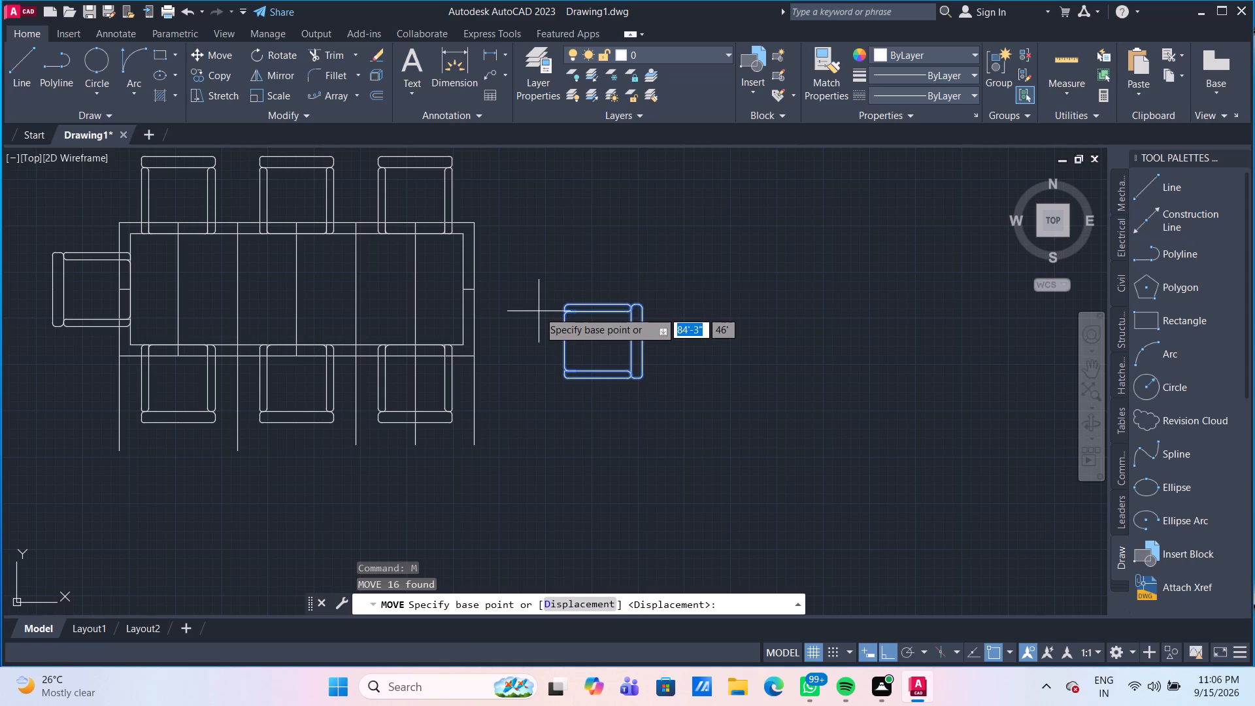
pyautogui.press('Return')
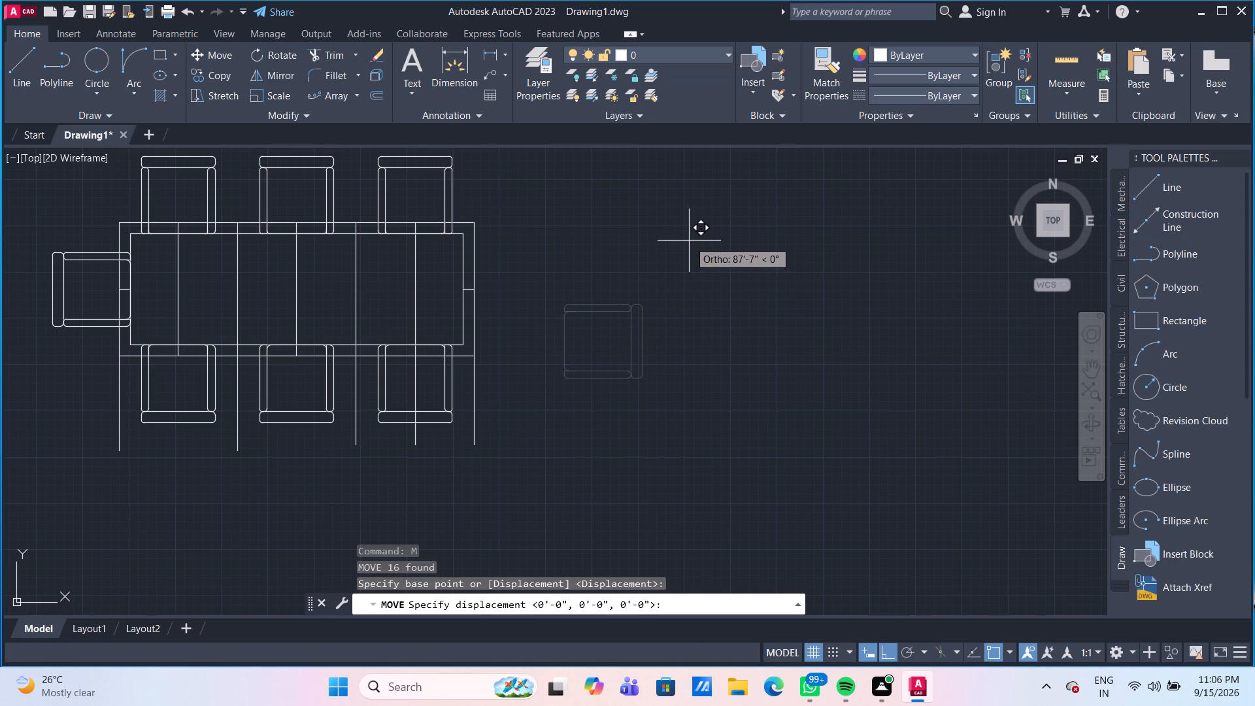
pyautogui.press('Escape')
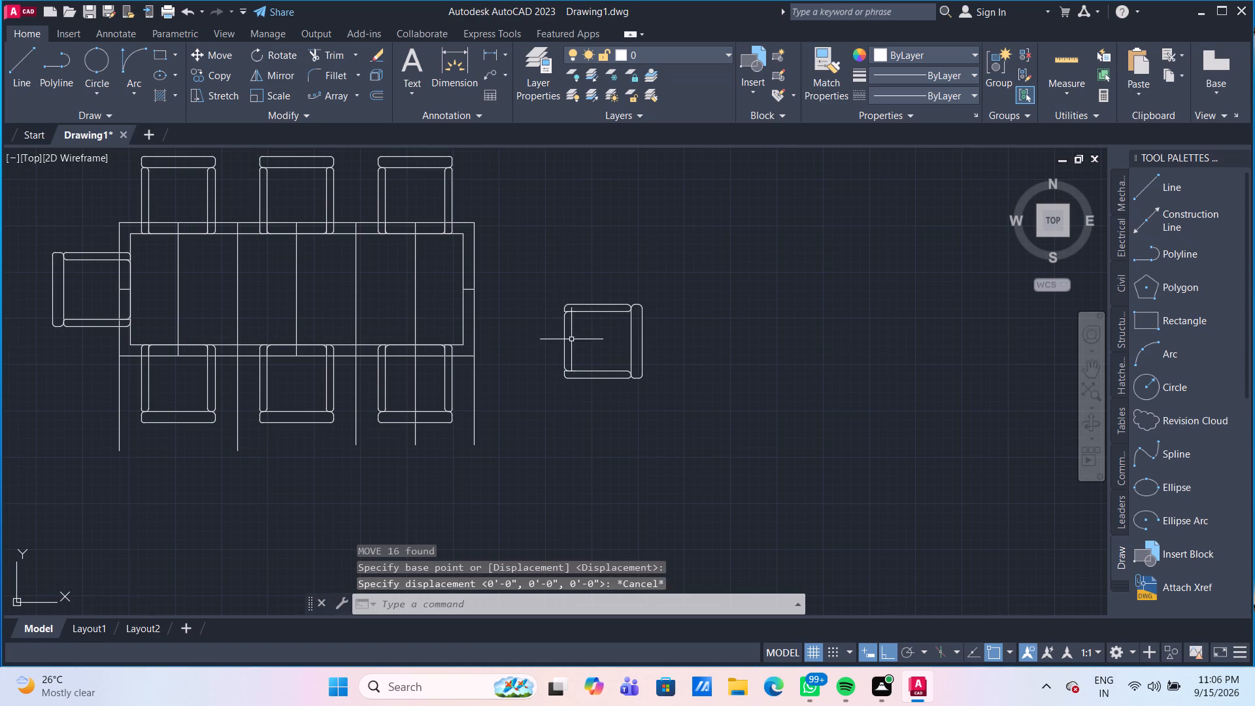
# Move the right chair so its front edge's midpoint sits on the midpoint of the table inner border's right edge.
pyautogui.click(564, 339)
pyautogui.press('m')
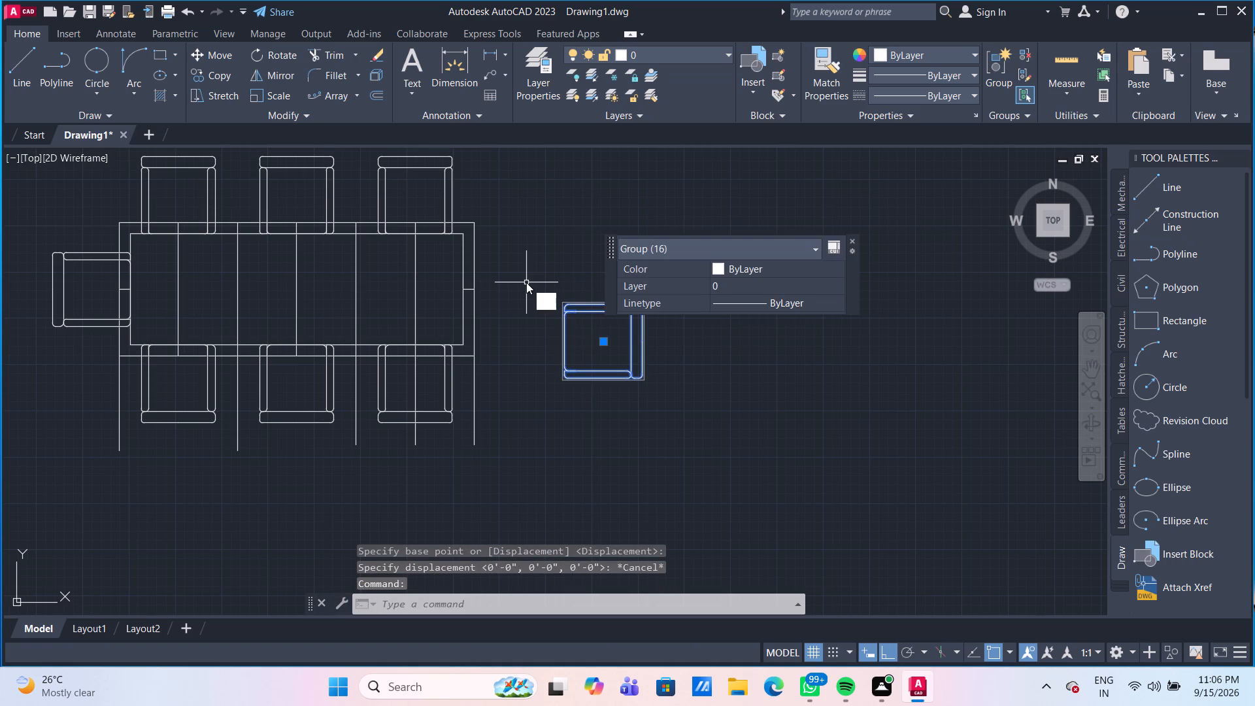
pyautogui.press('Return')
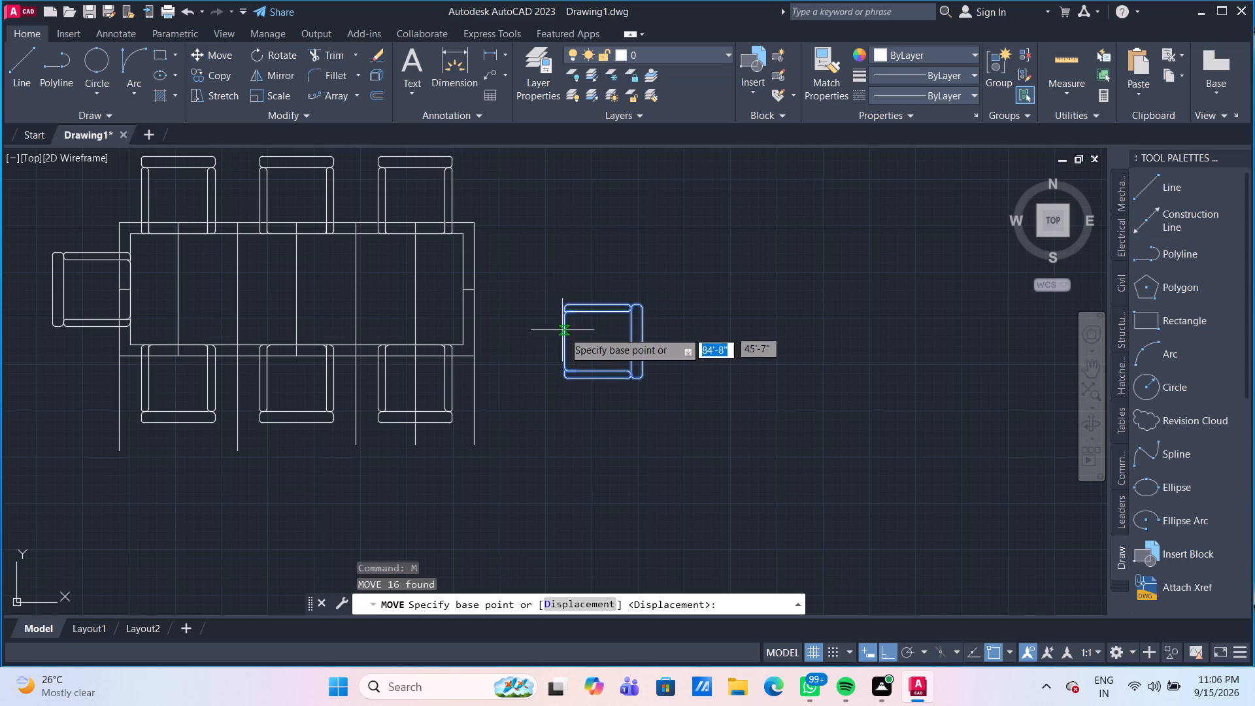
pyautogui.click(563, 343)
pyautogui.scroll(1, 503, 288)
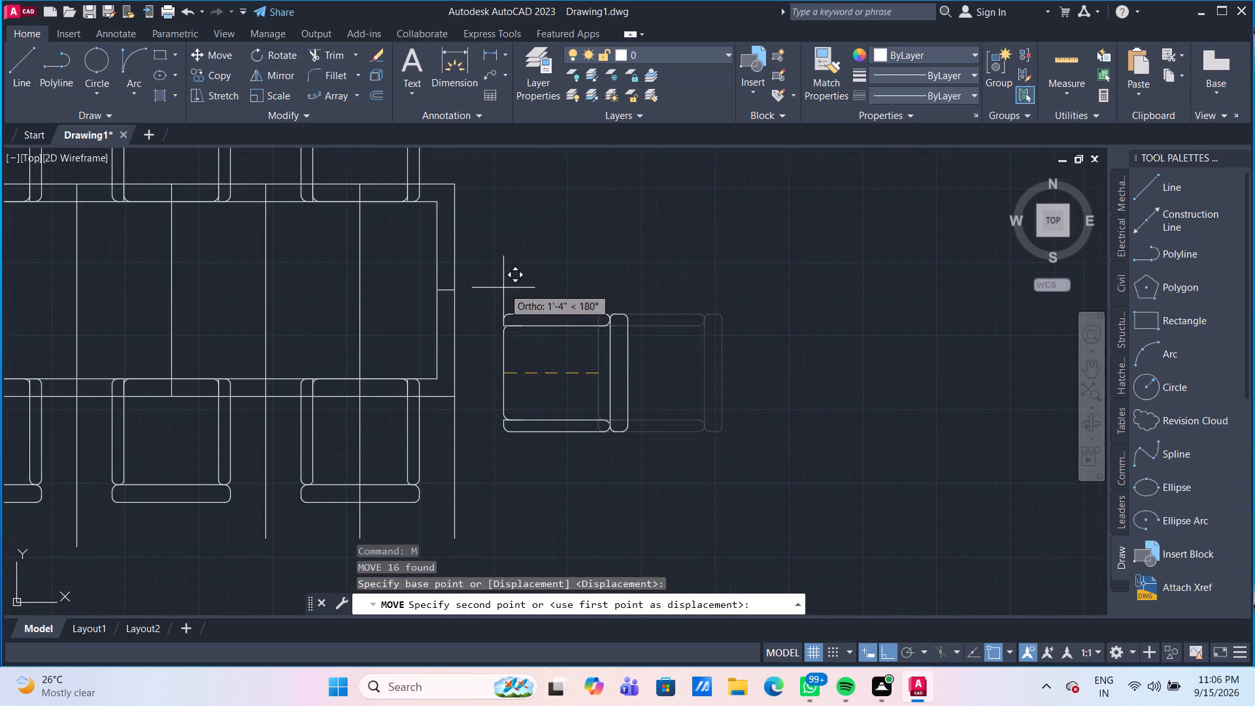
pyautogui.click(433, 292)
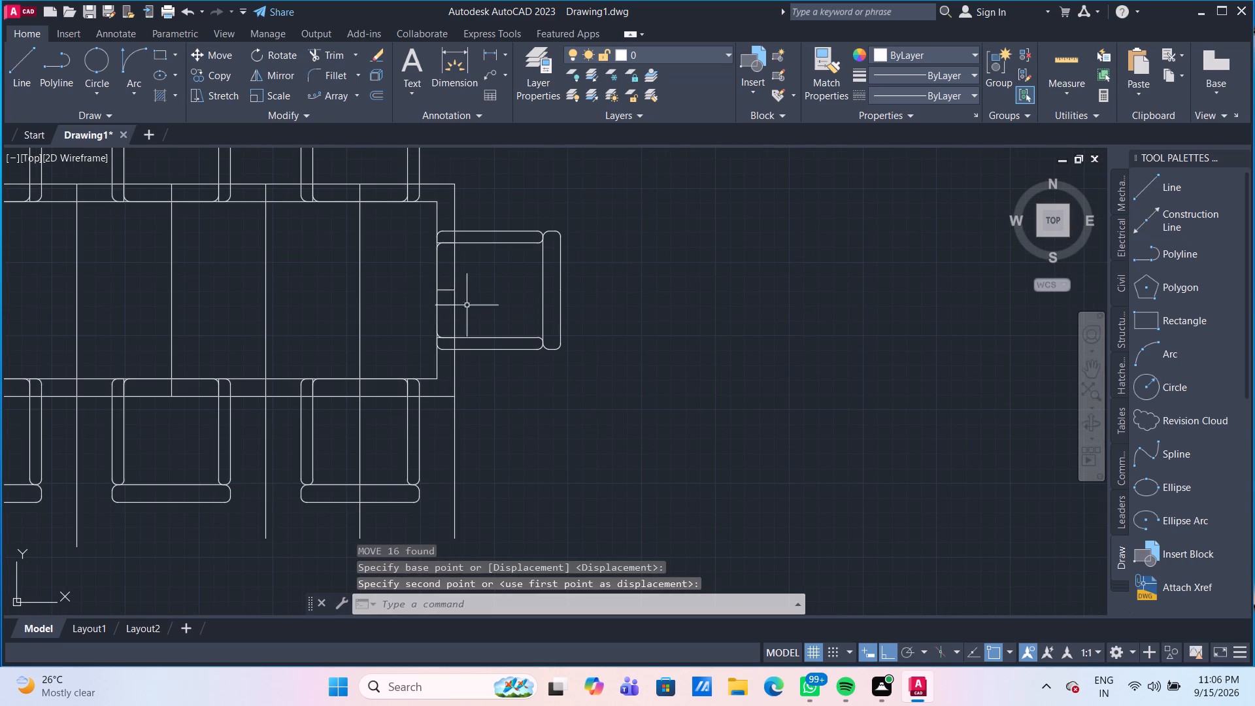
# Erase the five vertical divider lines inside the table and the inner border rectangle.
pyautogui.scroll(-3, 622, 350)
pyautogui.scroll(2, 534, 337)
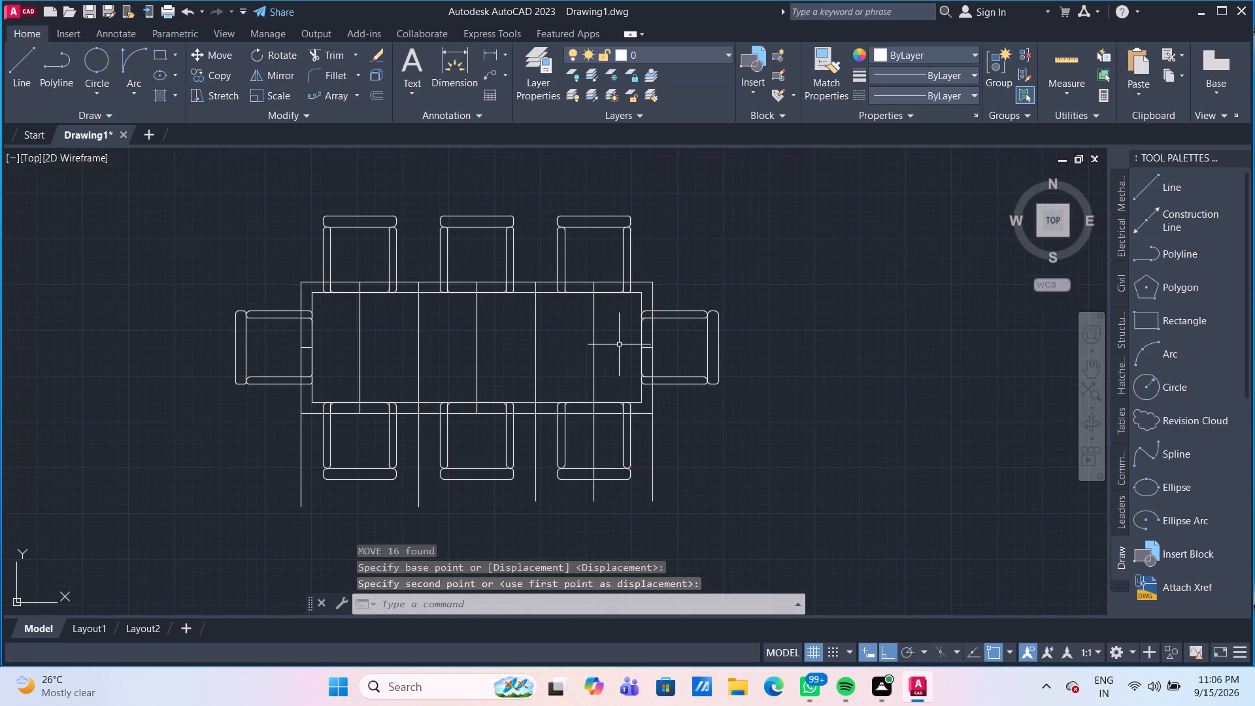
pyautogui.click(611, 343)
pyautogui.click(337, 326)
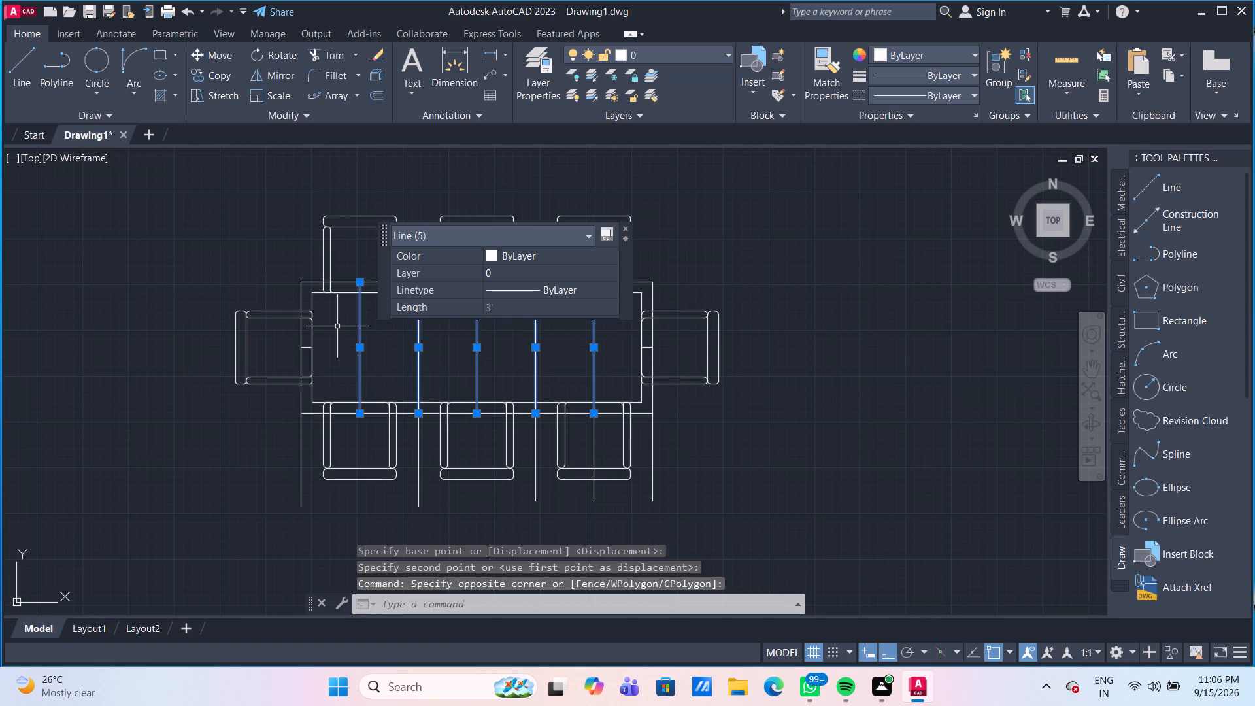
pyautogui.press('Delete')
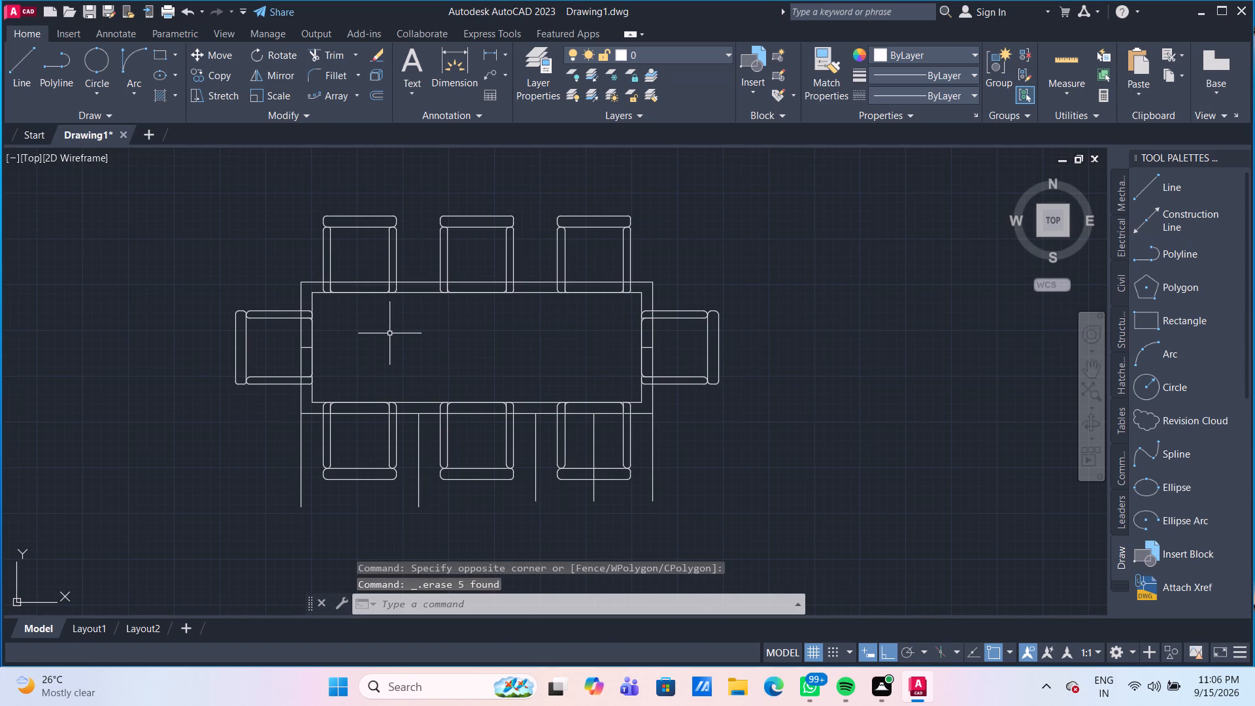
pyautogui.click(423, 292)
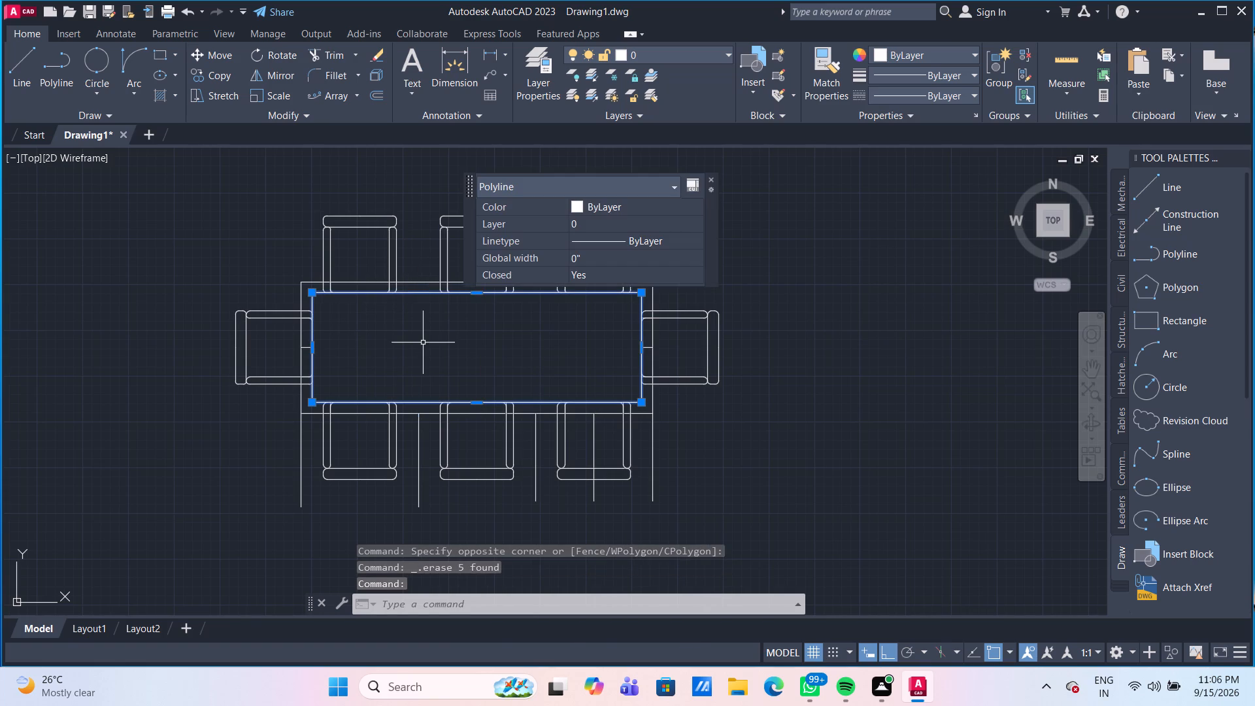
pyautogui.press('Delete')
# Erase the two 3" guide lines at the table's ends and the five vertical guide lines extending below the table.
pyautogui.scroll(1, 360, 359)
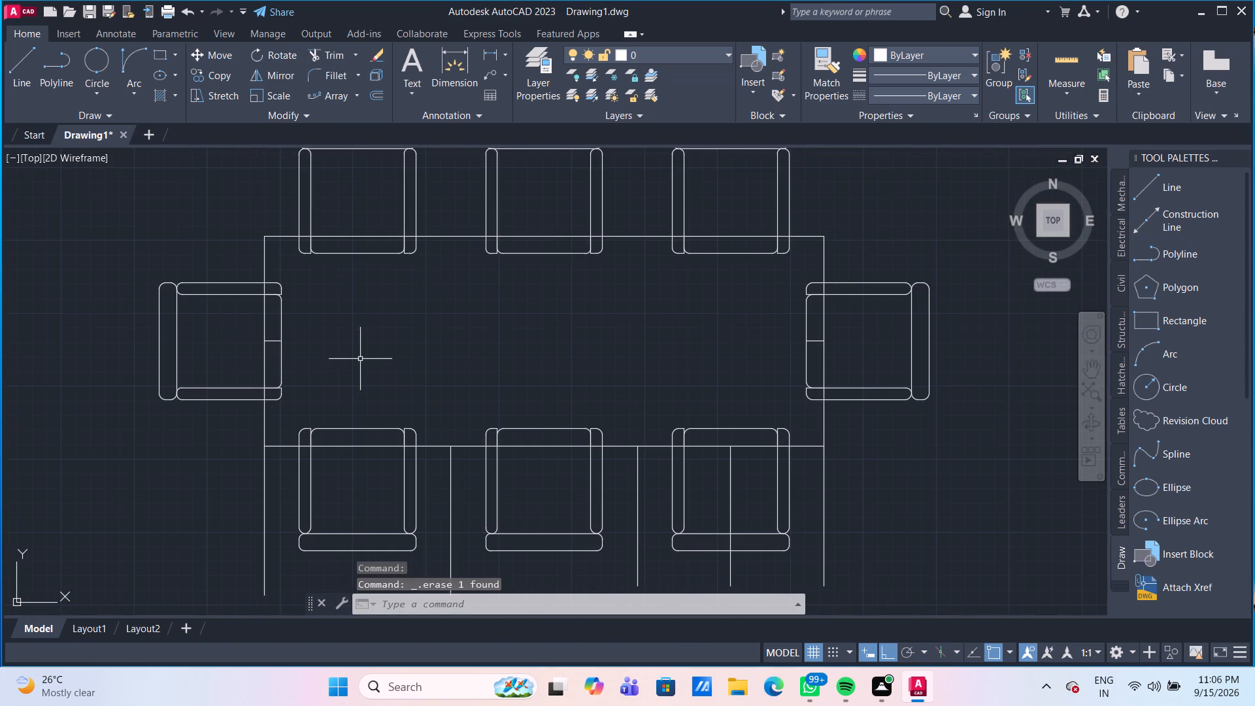
pyautogui.click(271, 339)
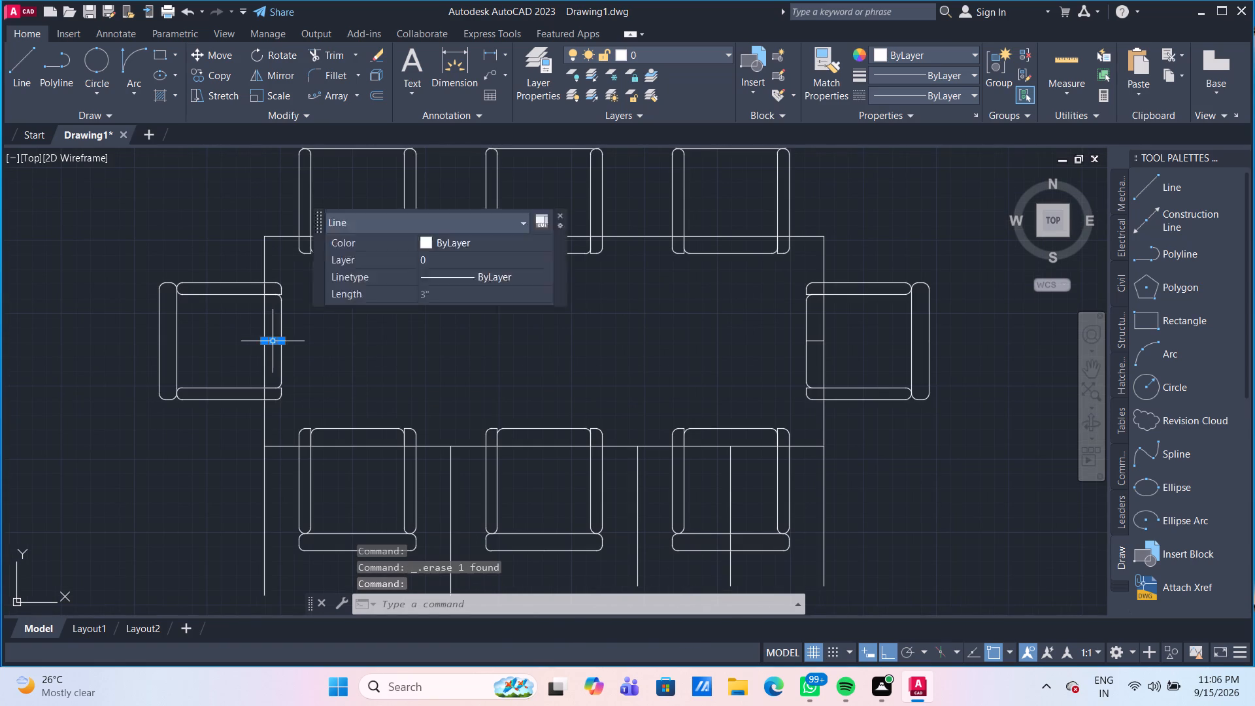
pyautogui.click(815, 340)
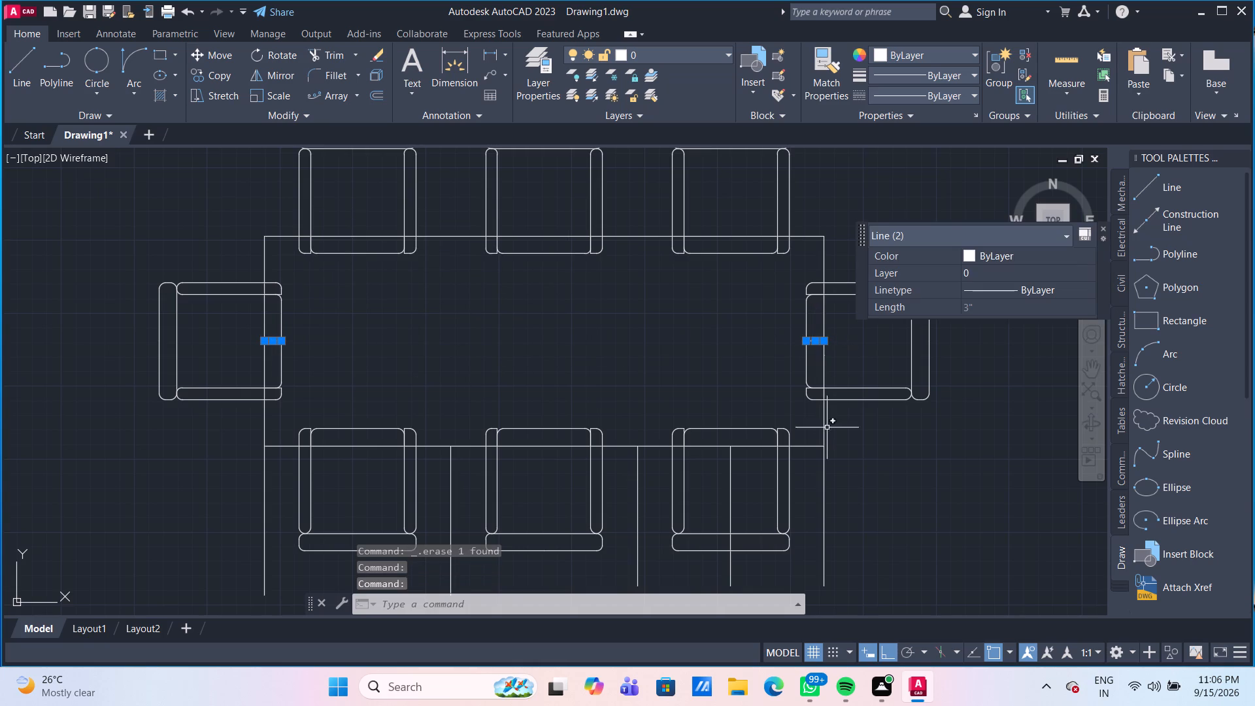
pyautogui.scroll(-1, 818, 450)
pyautogui.moveTo(814, 433); pyautogui.dragTo(776, 337, button='middle')
pyautogui.click(834, 448)
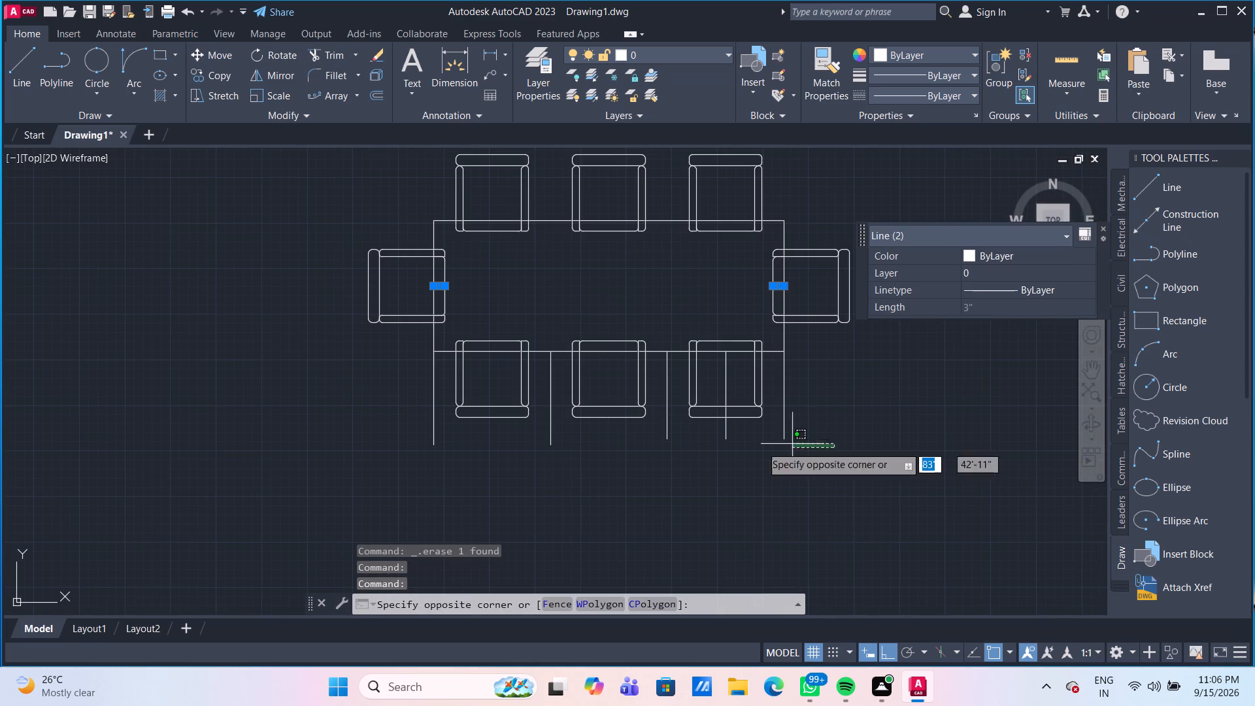
pyautogui.click(418, 428)
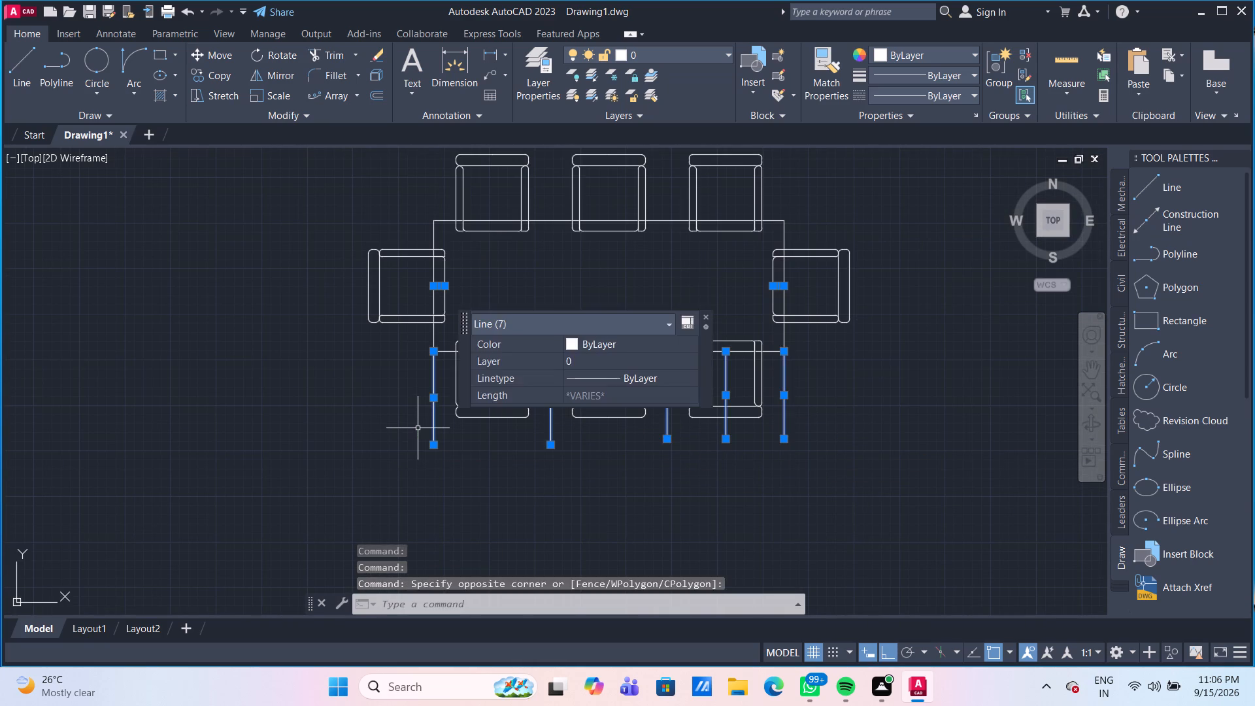
pyautogui.press('Delete')
# Group the table outline and its eight surrounding chairs into one dining set.
pyautogui.scroll(-1, 446, 429)
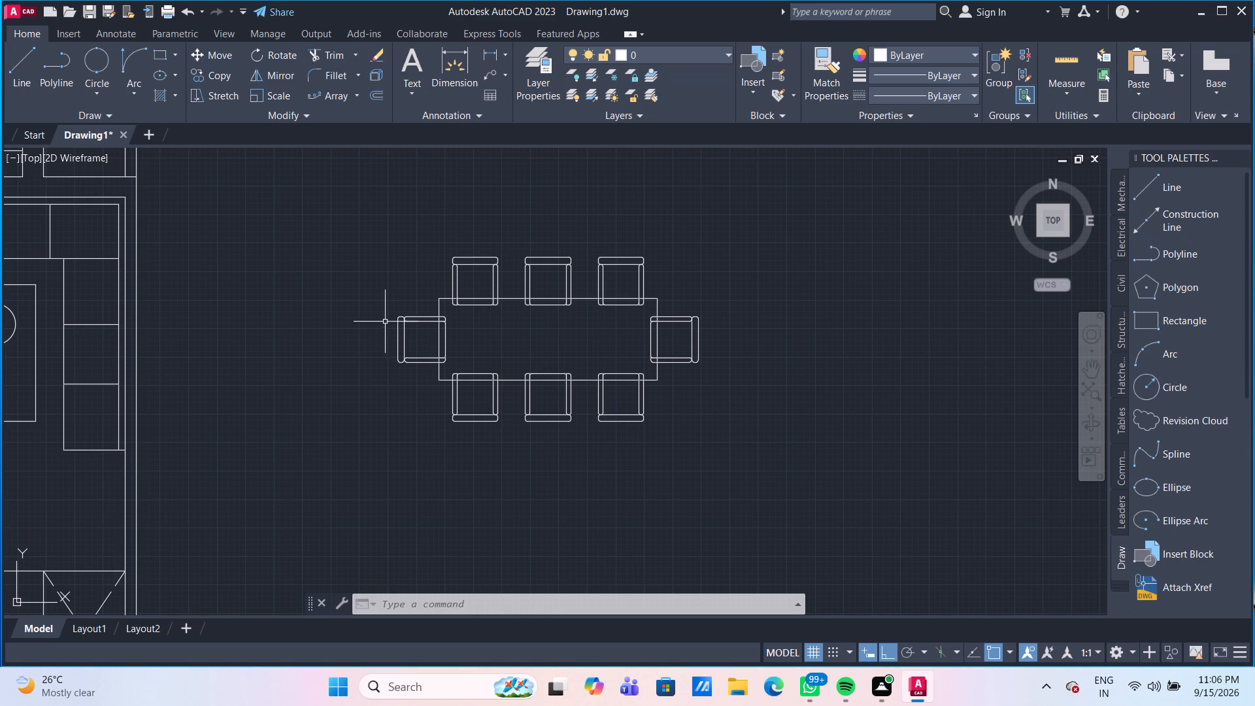
pyautogui.click(729, 432)
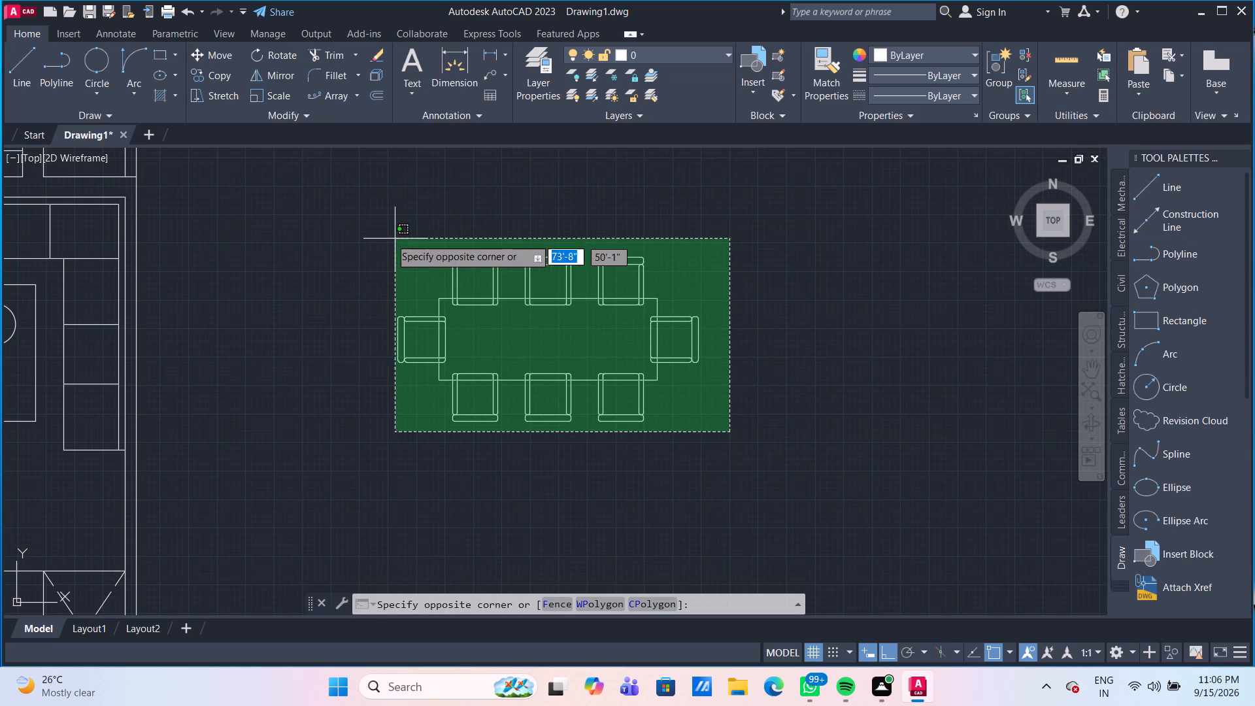
pyautogui.click(370, 234)
pyautogui.press('g')
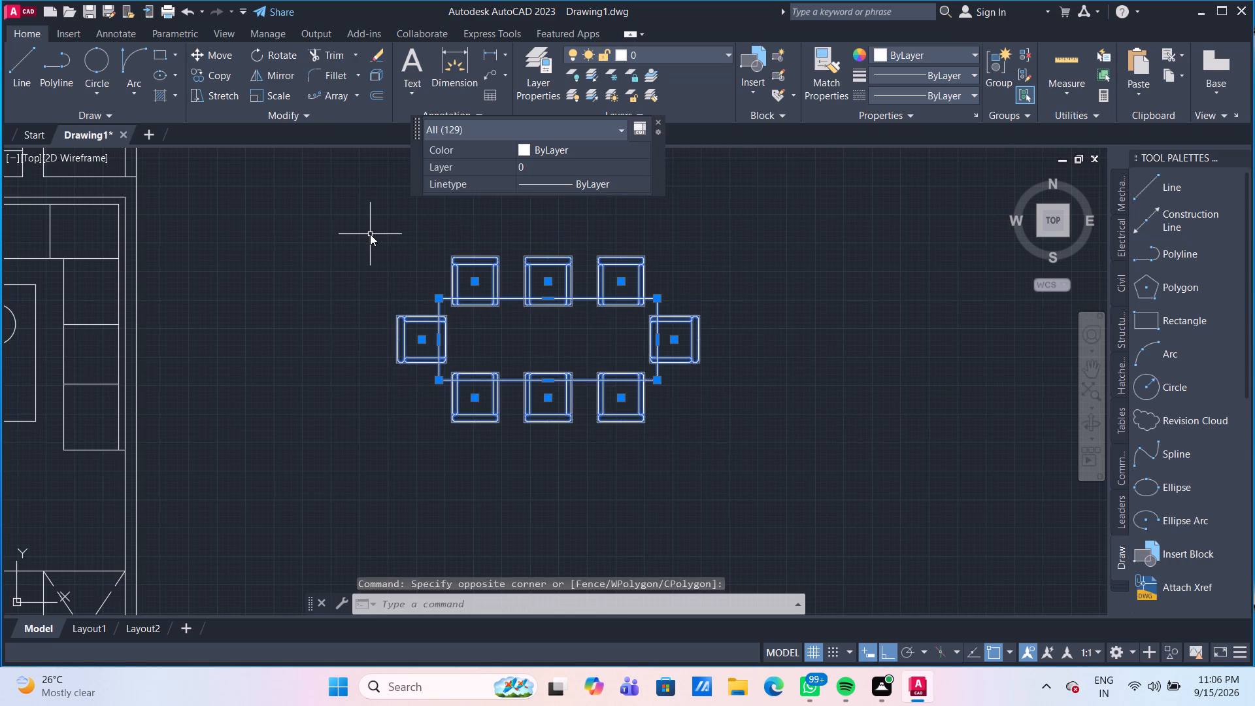
pyautogui.press('Return')
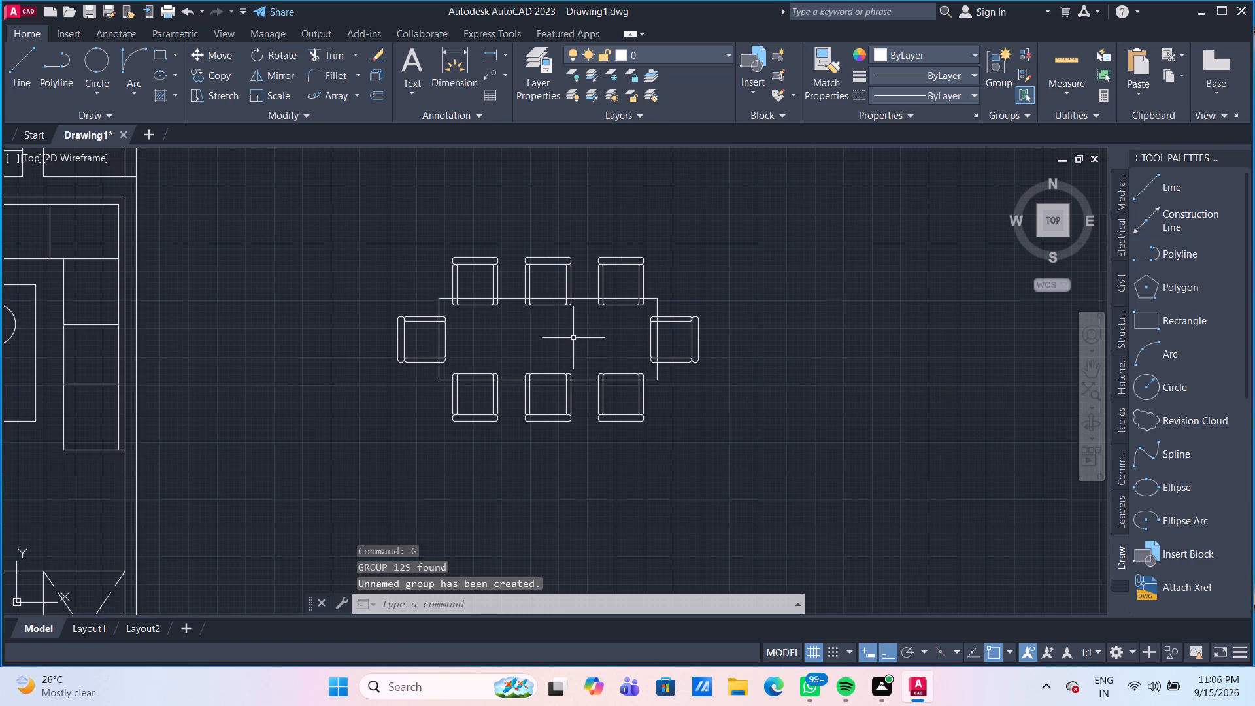
# Move the grouped dining set about 35' straight left into the floor plan, between the bedroom and the sofa seating area.
pyautogui.click(602, 394)
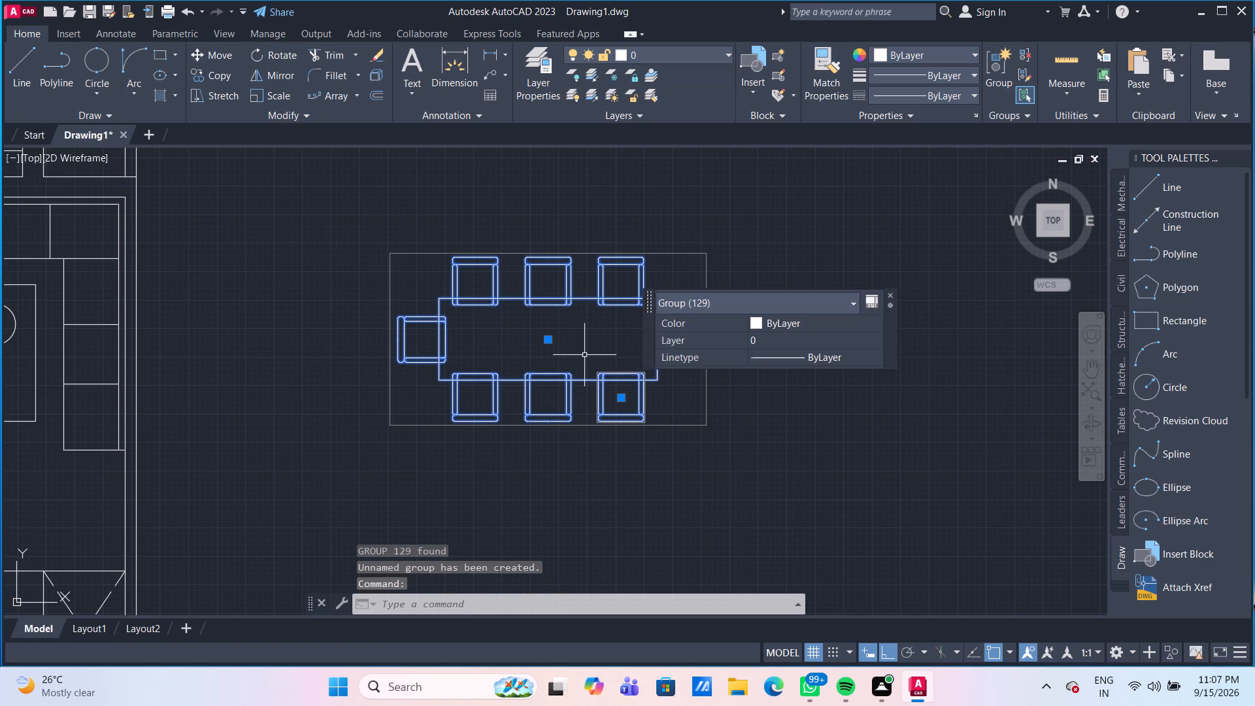
pyautogui.press('m')
pyautogui.press('Return')
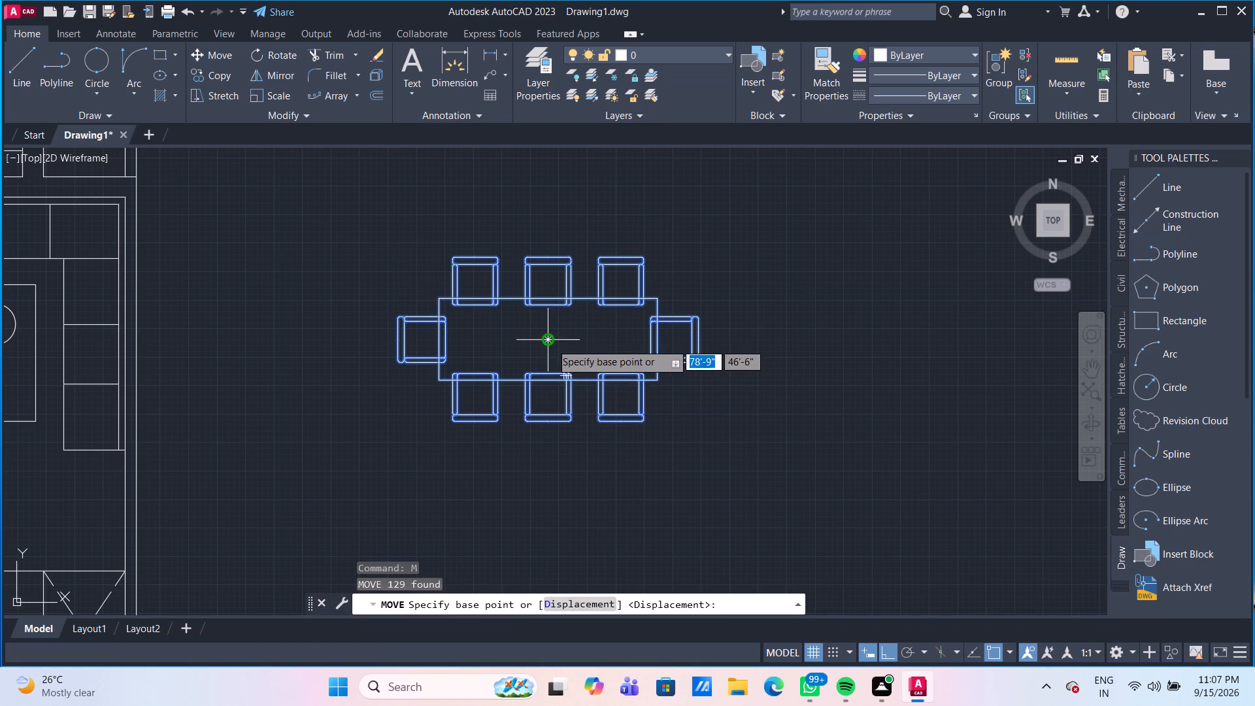
pyautogui.click(551, 343)
pyautogui.scroll(-2, 551, 343)
pyautogui.moveTo(439, 358); pyautogui.dragTo(609, 347, button='middle')
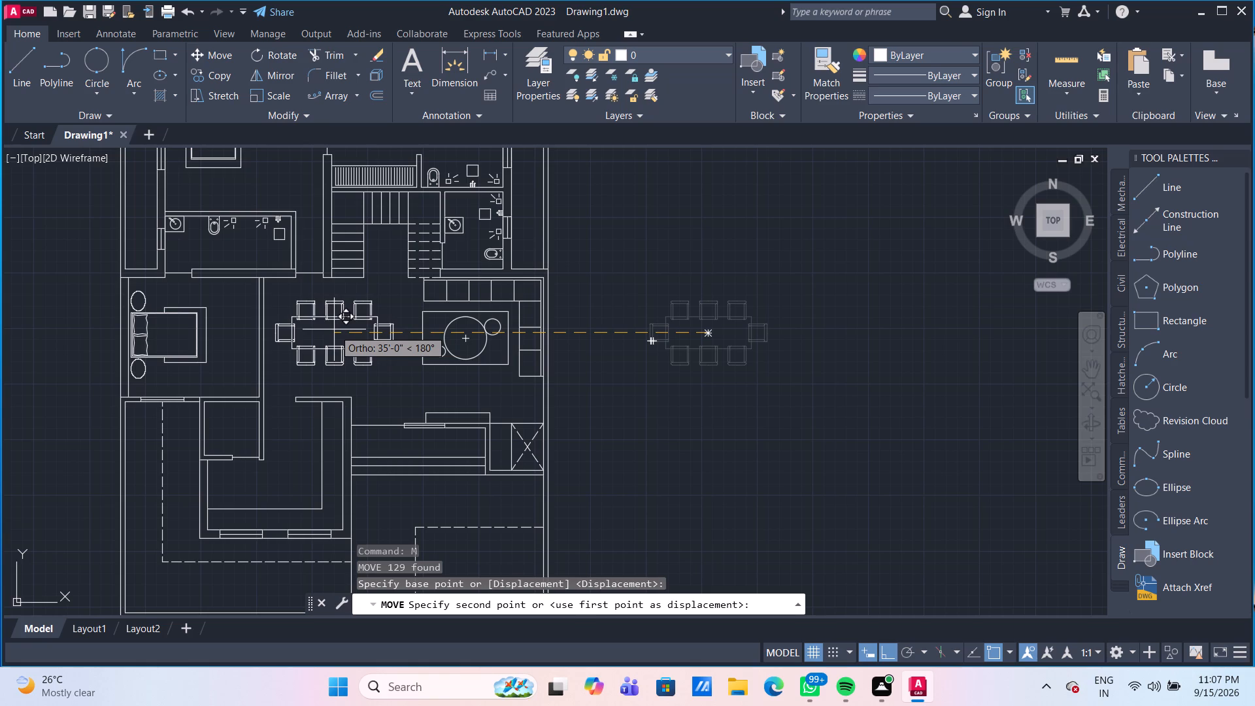
pyautogui.click(334, 329)
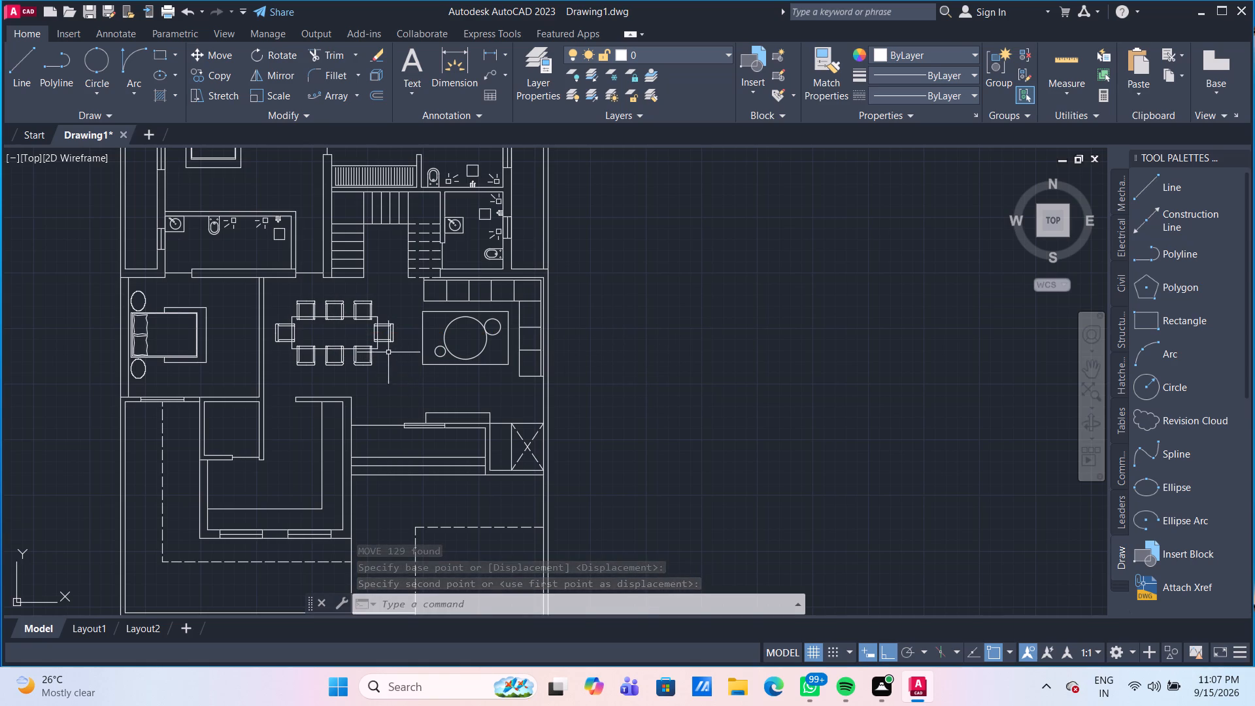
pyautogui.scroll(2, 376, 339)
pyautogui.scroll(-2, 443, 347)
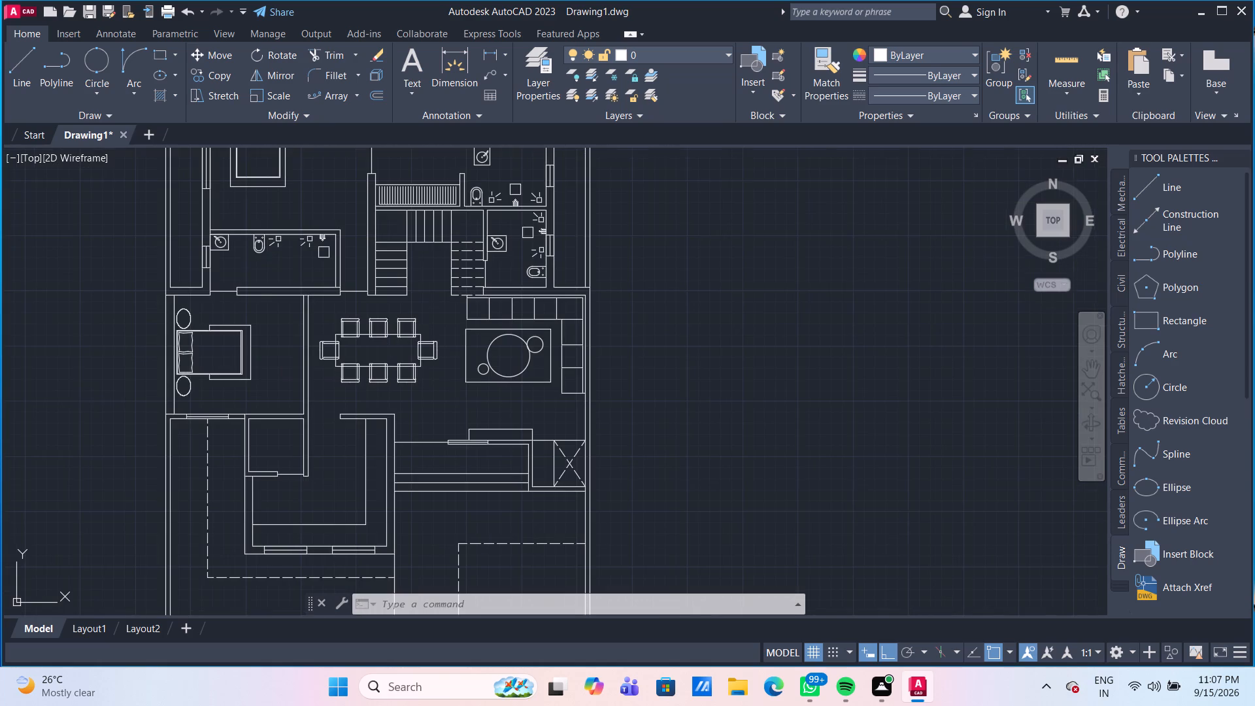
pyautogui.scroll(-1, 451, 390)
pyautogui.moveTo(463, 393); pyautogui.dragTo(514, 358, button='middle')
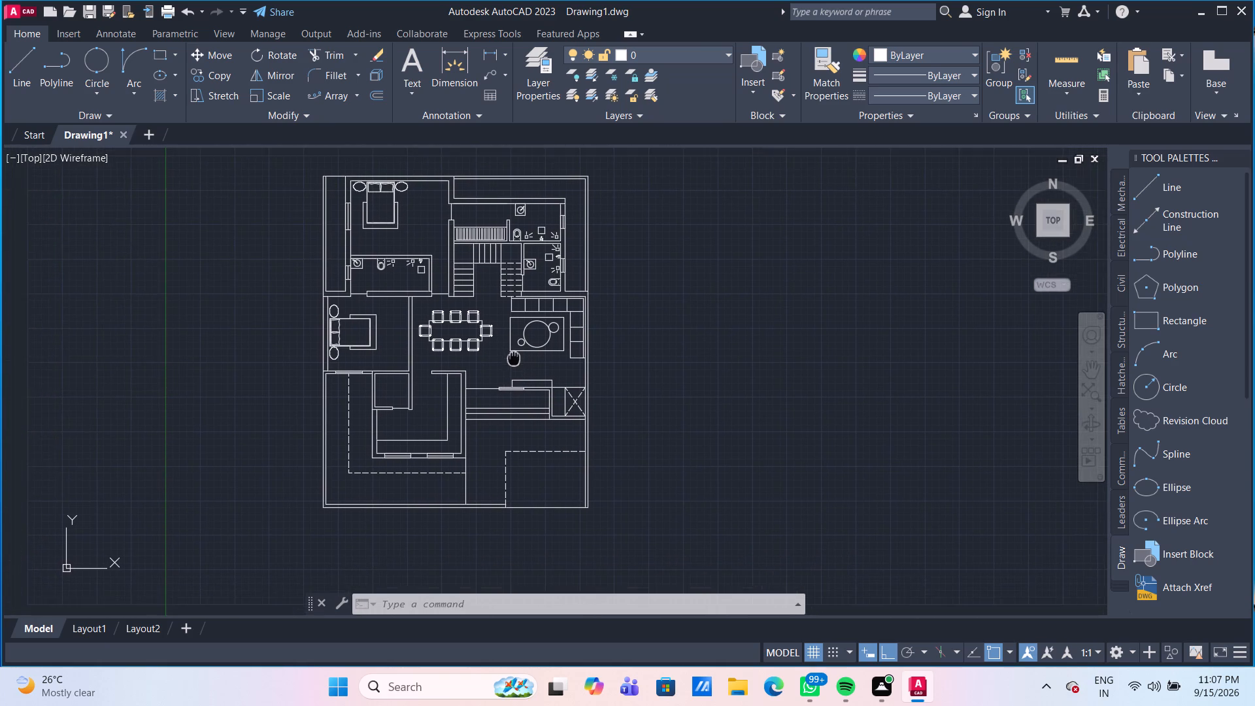
# Hatch the narrow strip beside the upper-left bedroom of the plan with the ANGLE pattern.
pyautogui.moveTo(514, 358); pyautogui.dragTo(526, 365, button='middle')
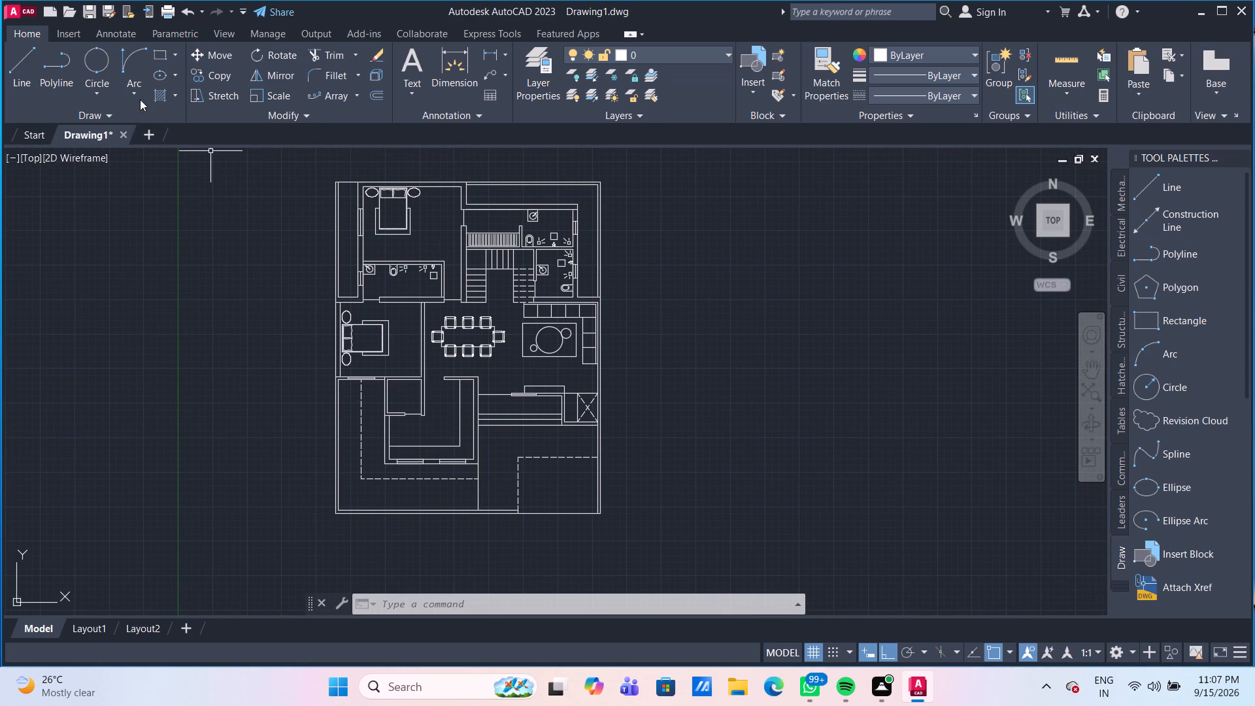
pyautogui.click(158, 92)
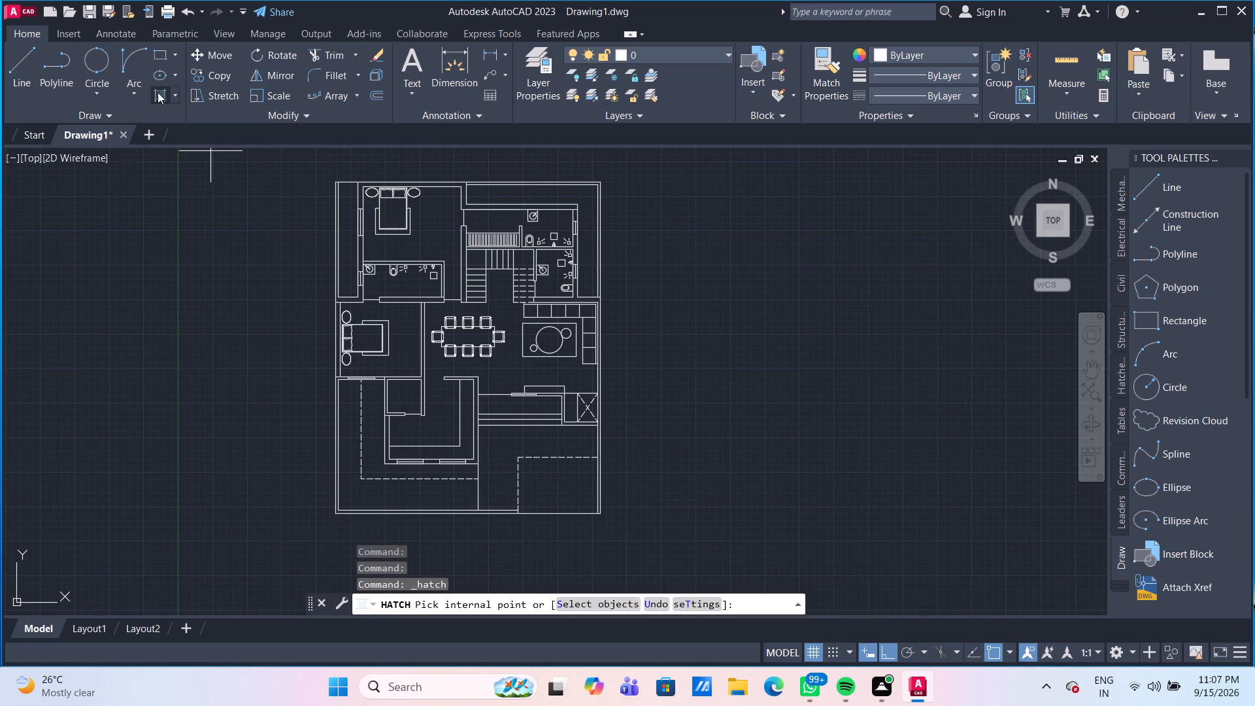
pyautogui.click(212, 71)
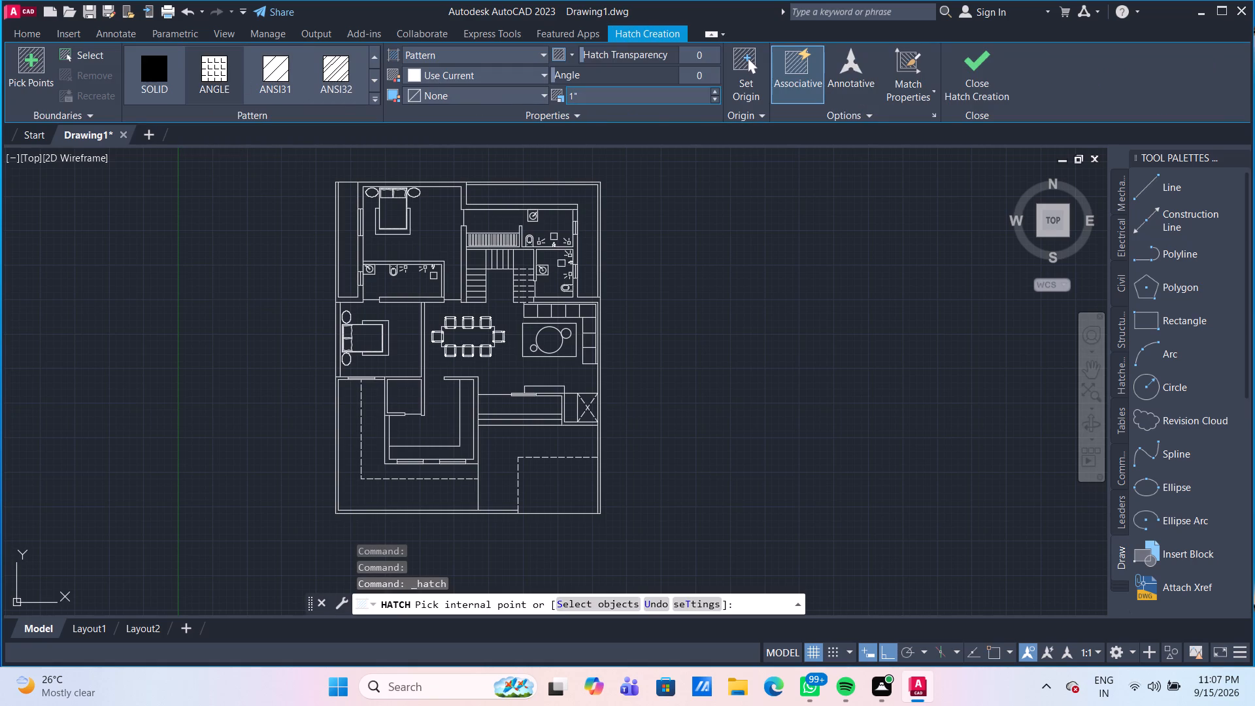
pyautogui.scroll(2, 368, 212)
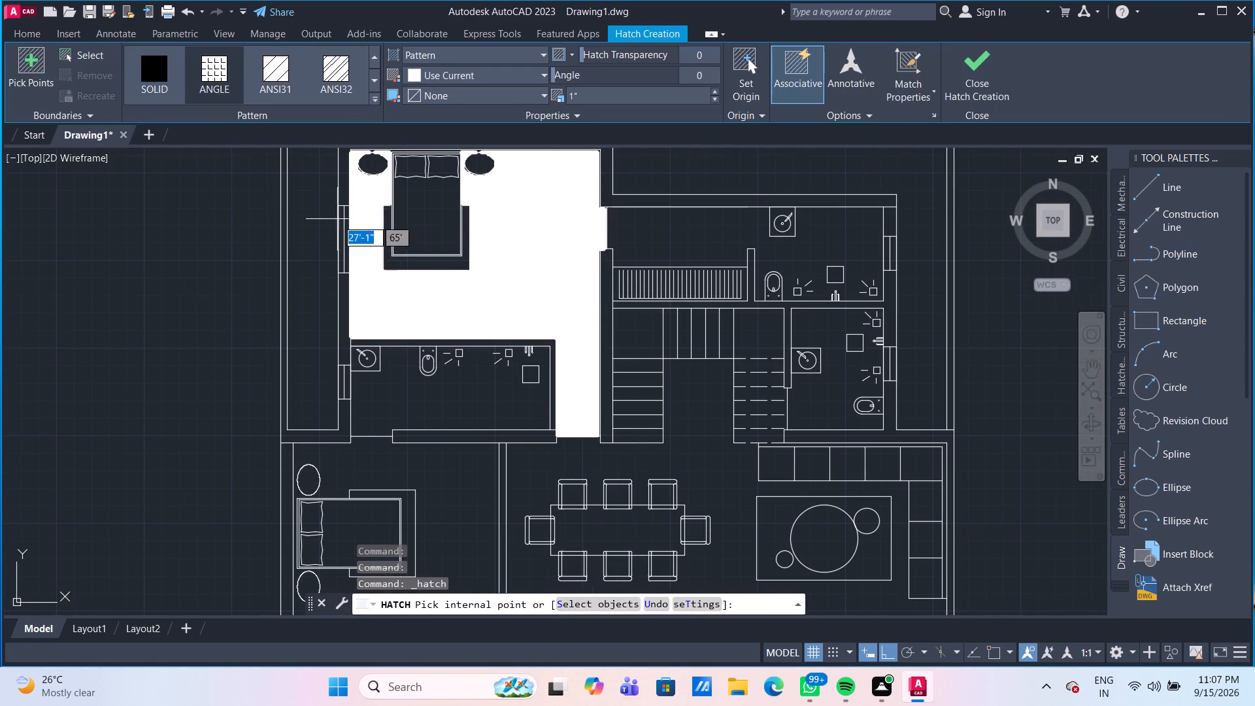
pyautogui.click(618, 90)
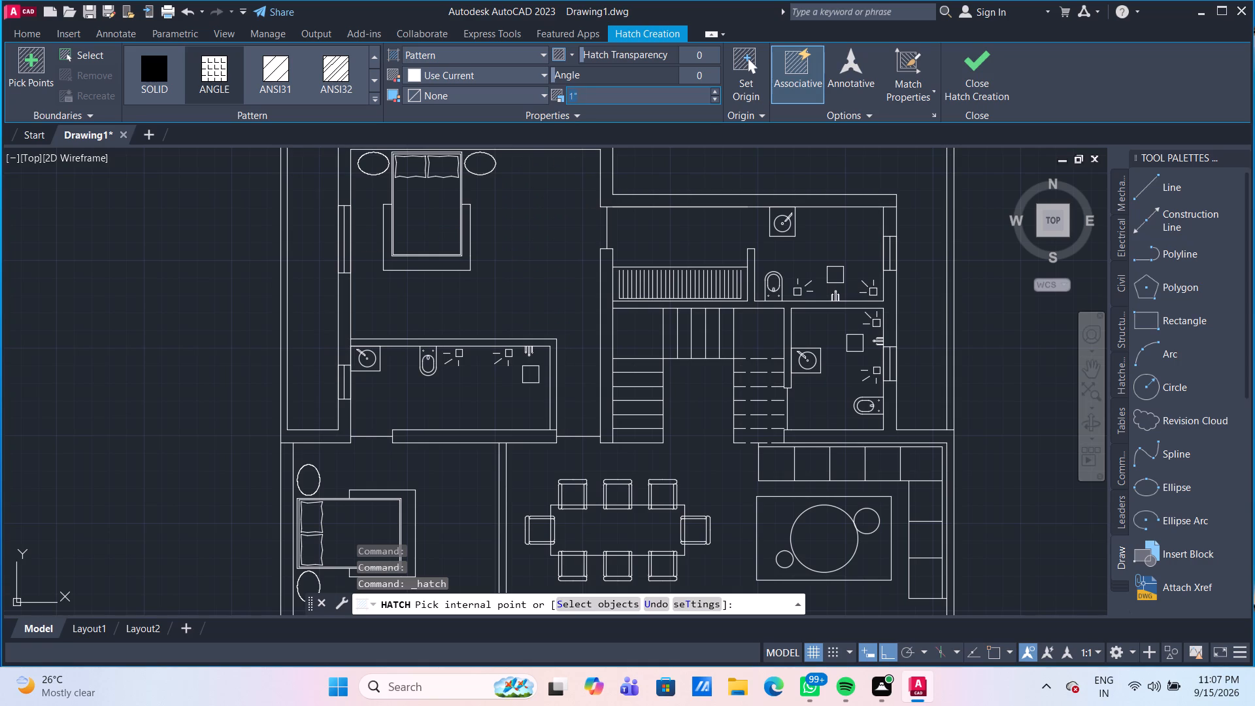
pyautogui.write('4"')
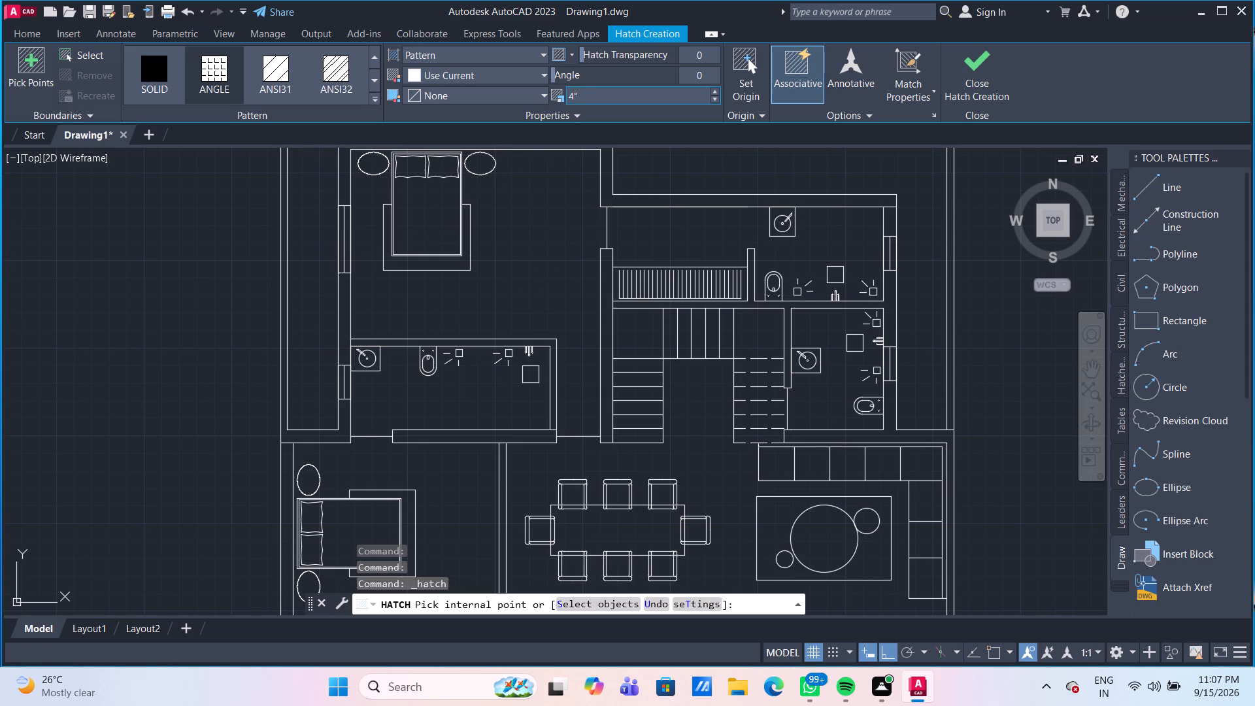
pyautogui.press('Return')
pyautogui.click(620, 93)
pyautogui.write('4"')
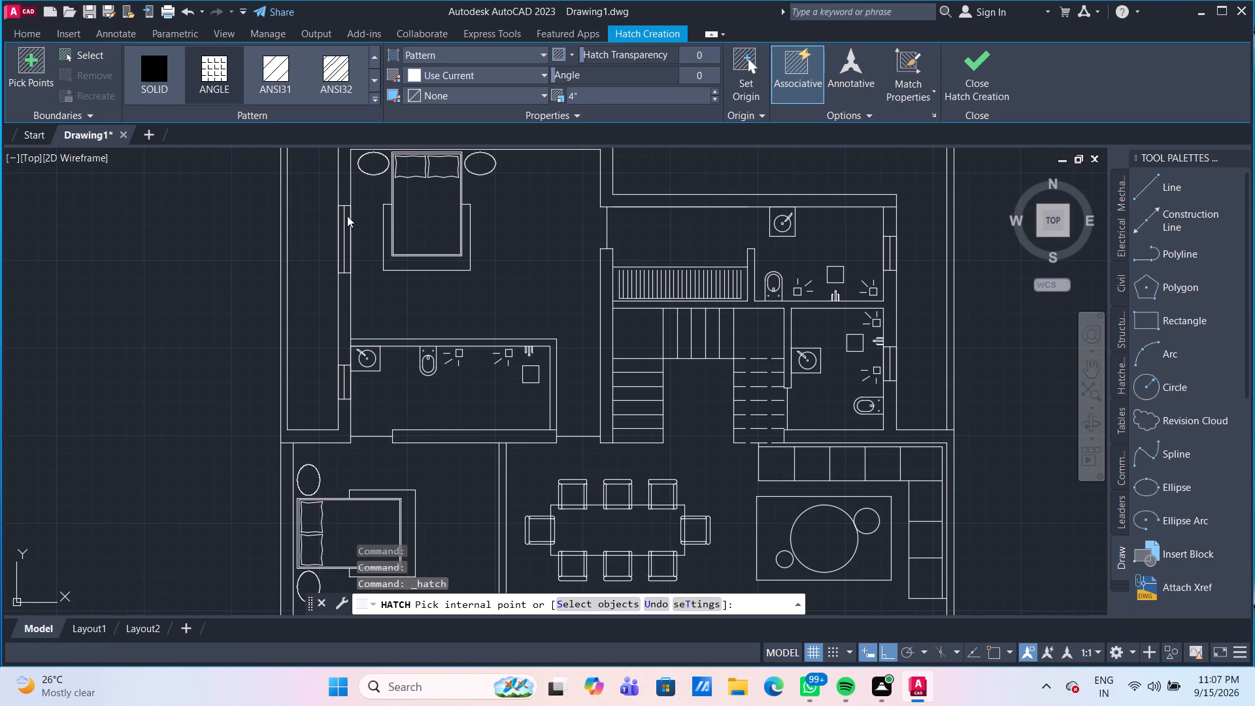
pyautogui.click(326, 220)
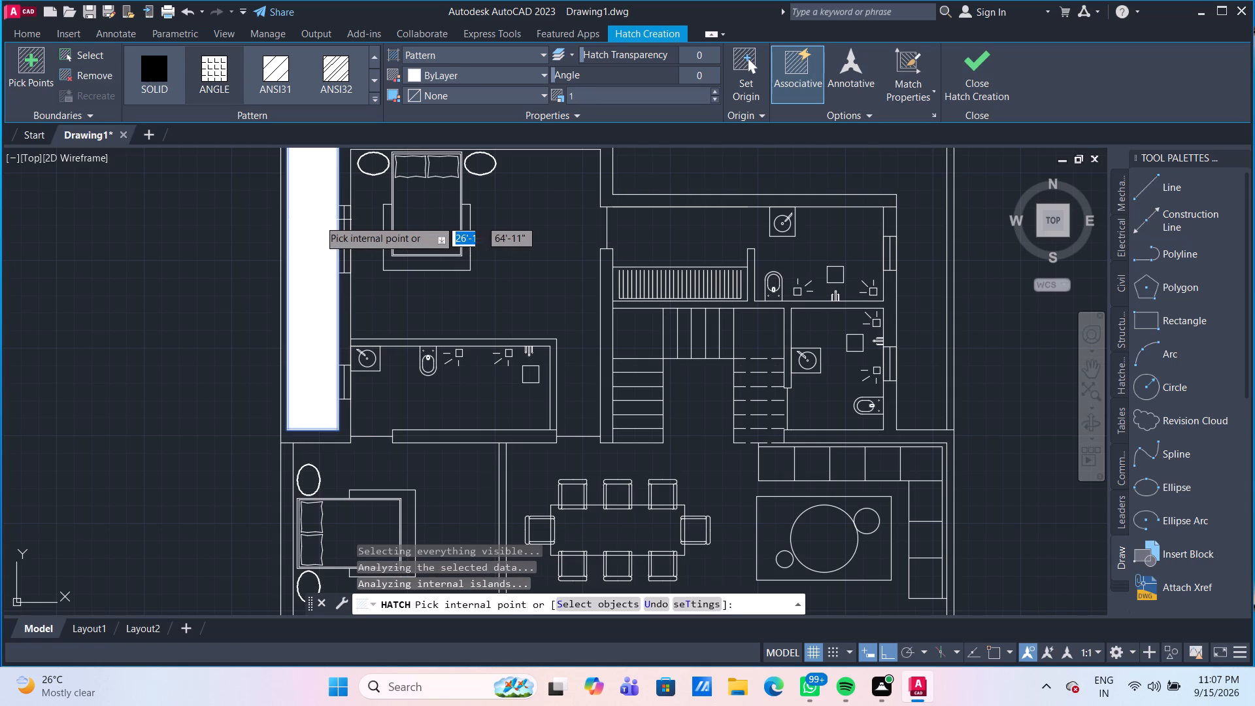
pyautogui.press('Escape')
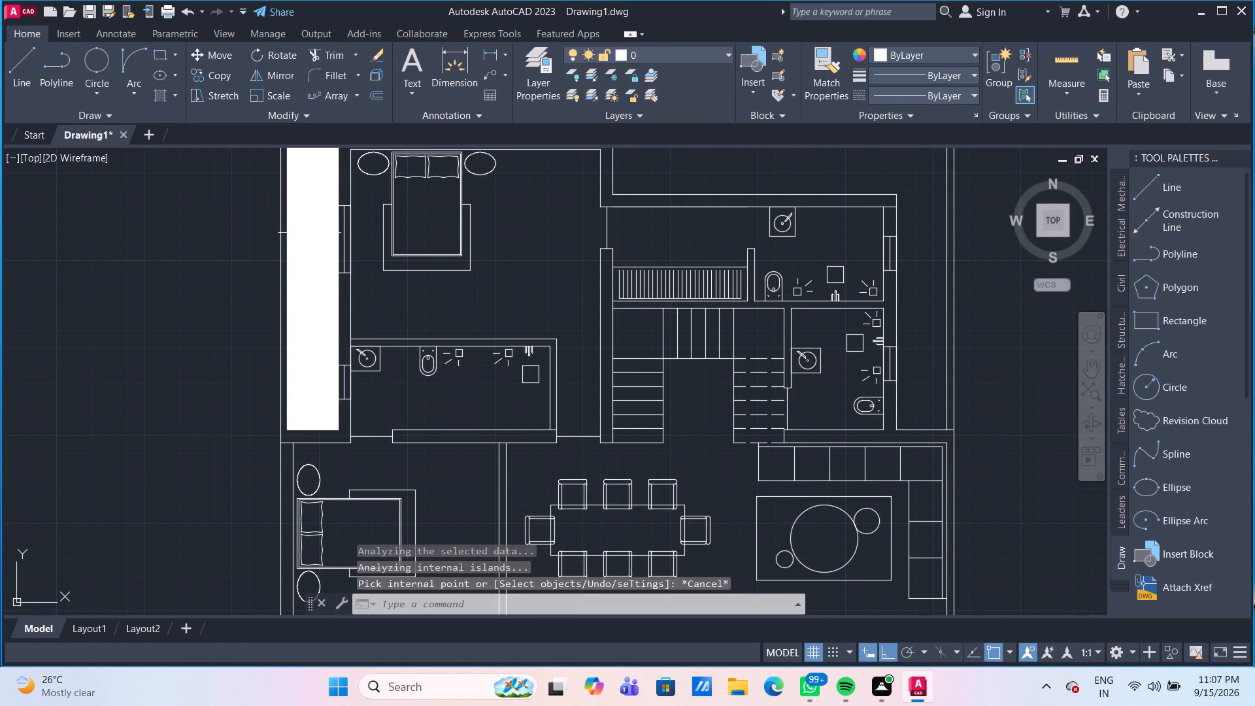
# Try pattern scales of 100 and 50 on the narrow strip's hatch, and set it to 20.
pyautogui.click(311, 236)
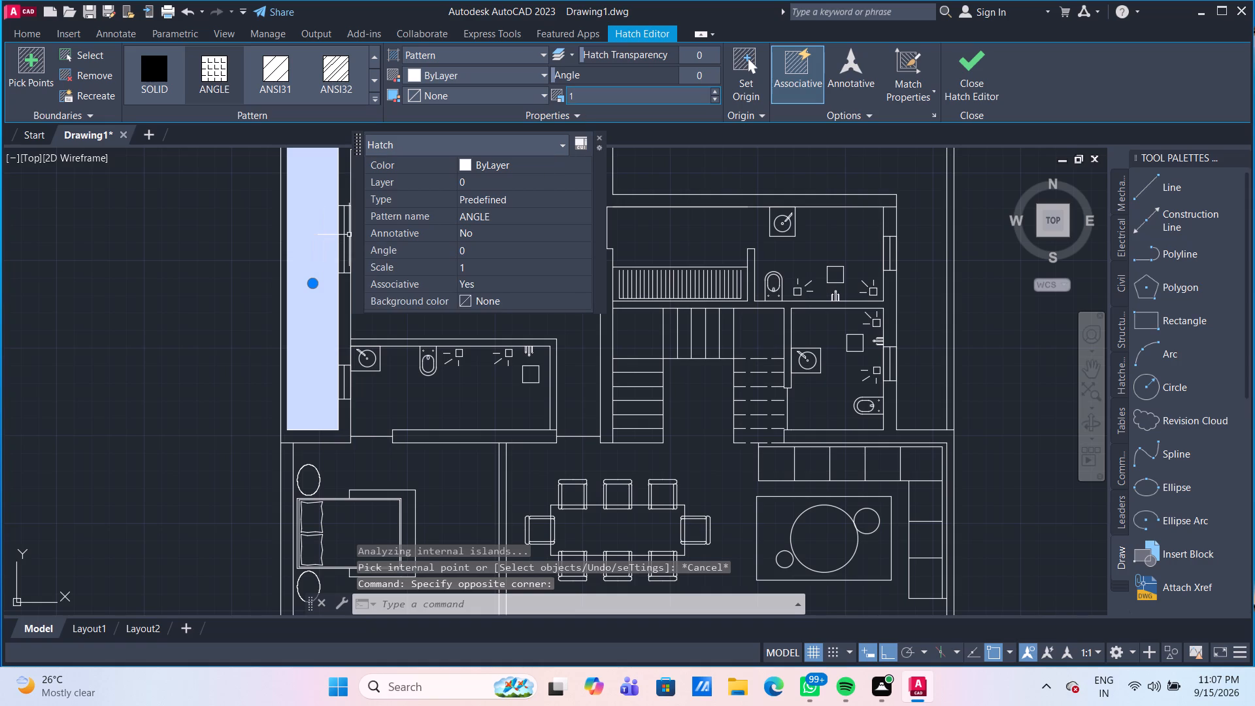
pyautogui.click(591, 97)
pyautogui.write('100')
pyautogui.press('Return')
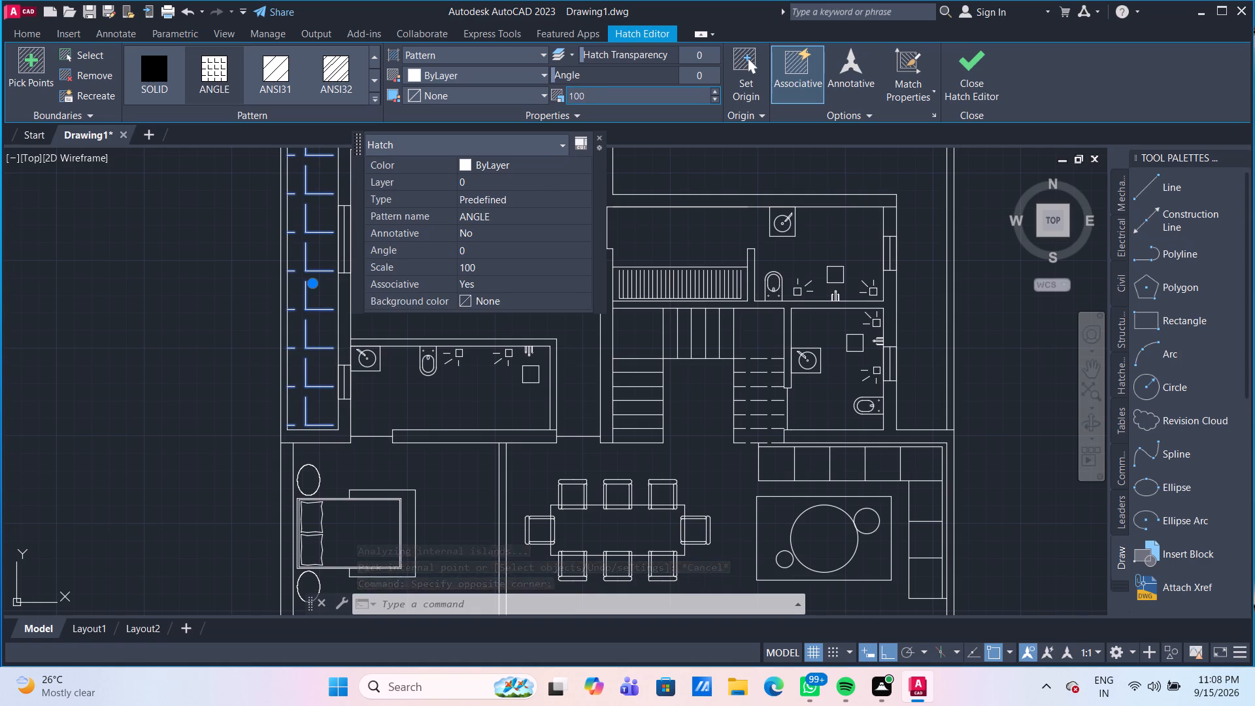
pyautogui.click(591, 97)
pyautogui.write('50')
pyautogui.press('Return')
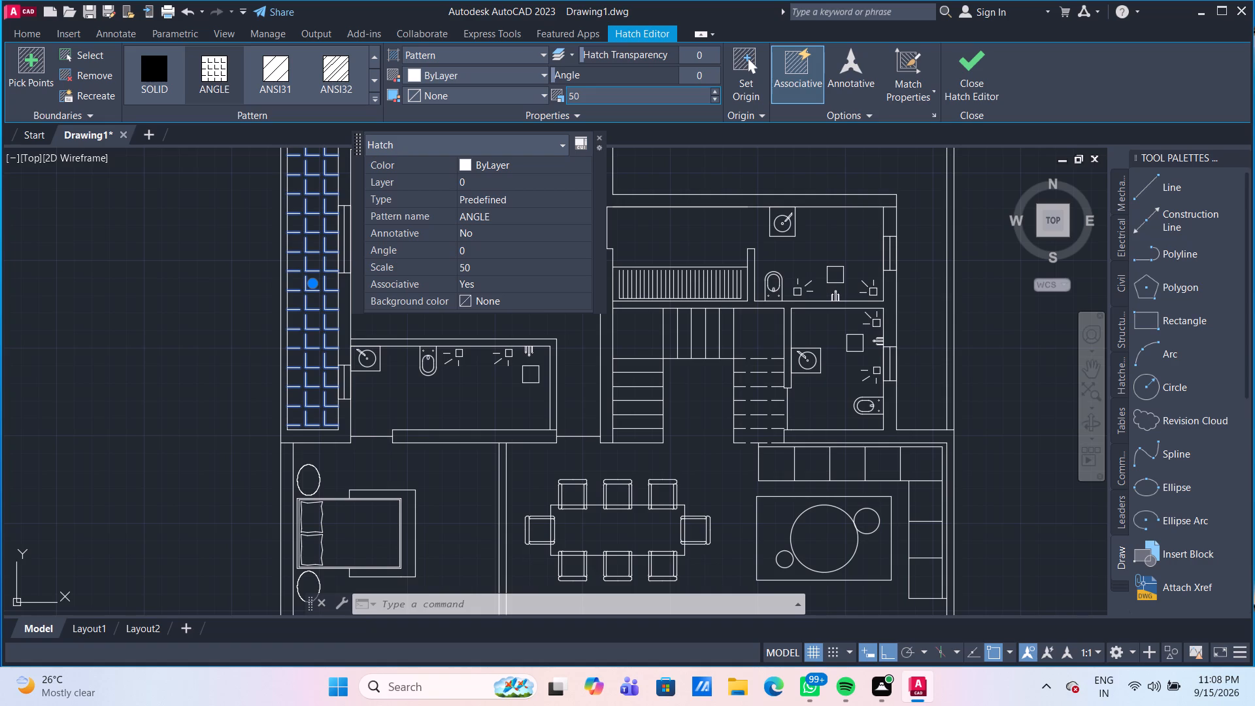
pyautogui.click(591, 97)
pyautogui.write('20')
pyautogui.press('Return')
# Hatch the L-shaped area and the adjoining dashed rectangle at the plan's lower-right corner with the ANGLE pattern.
pyautogui.press('Return')
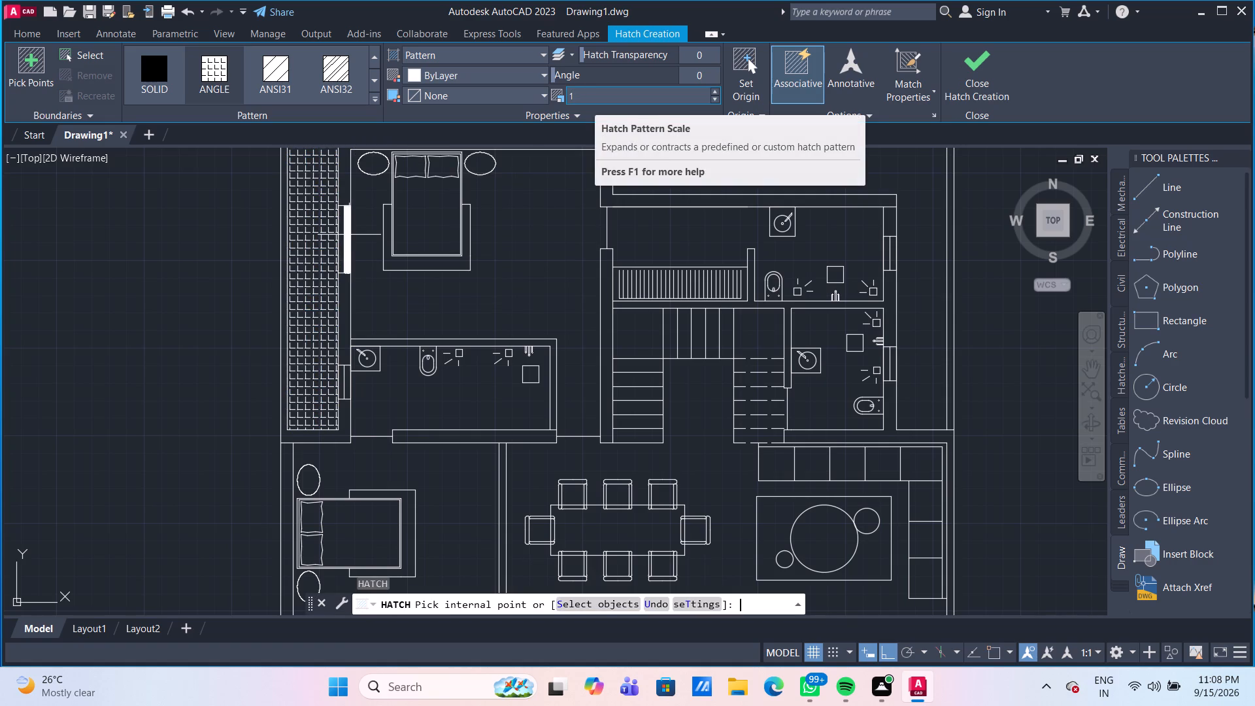
pyautogui.scroll(-2, 534, 262)
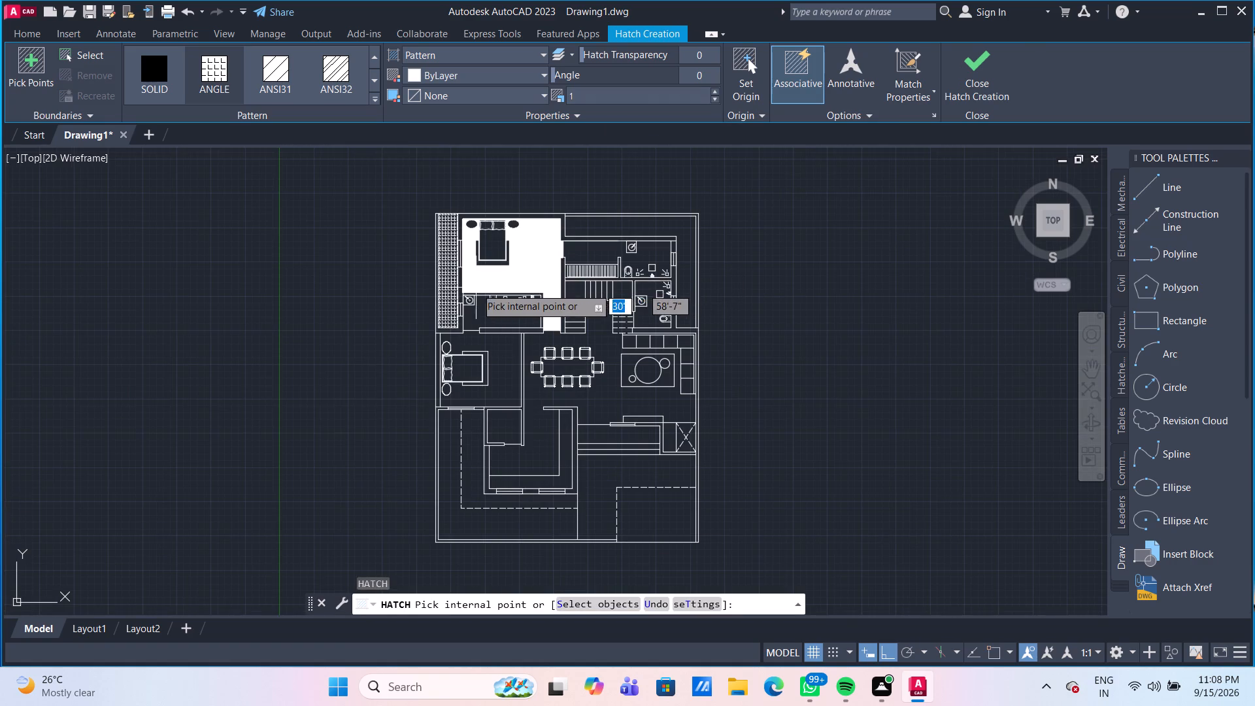
pyautogui.scroll(2, 476, 288)
pyautogui.scroll(-2, 454, 292)
pyautogui.moveTo(451, 297); pyautogui.dragTo(430, 231, button='middle')
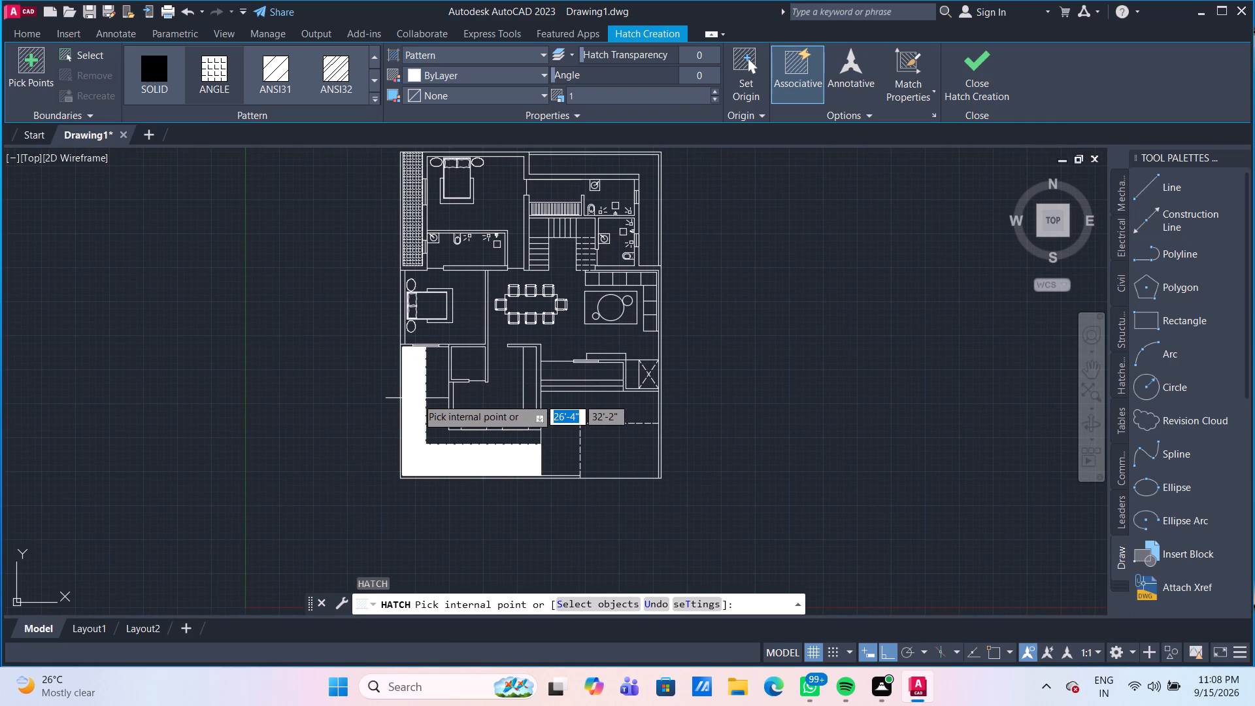
pyautogui.scroll(2, 600, 420)
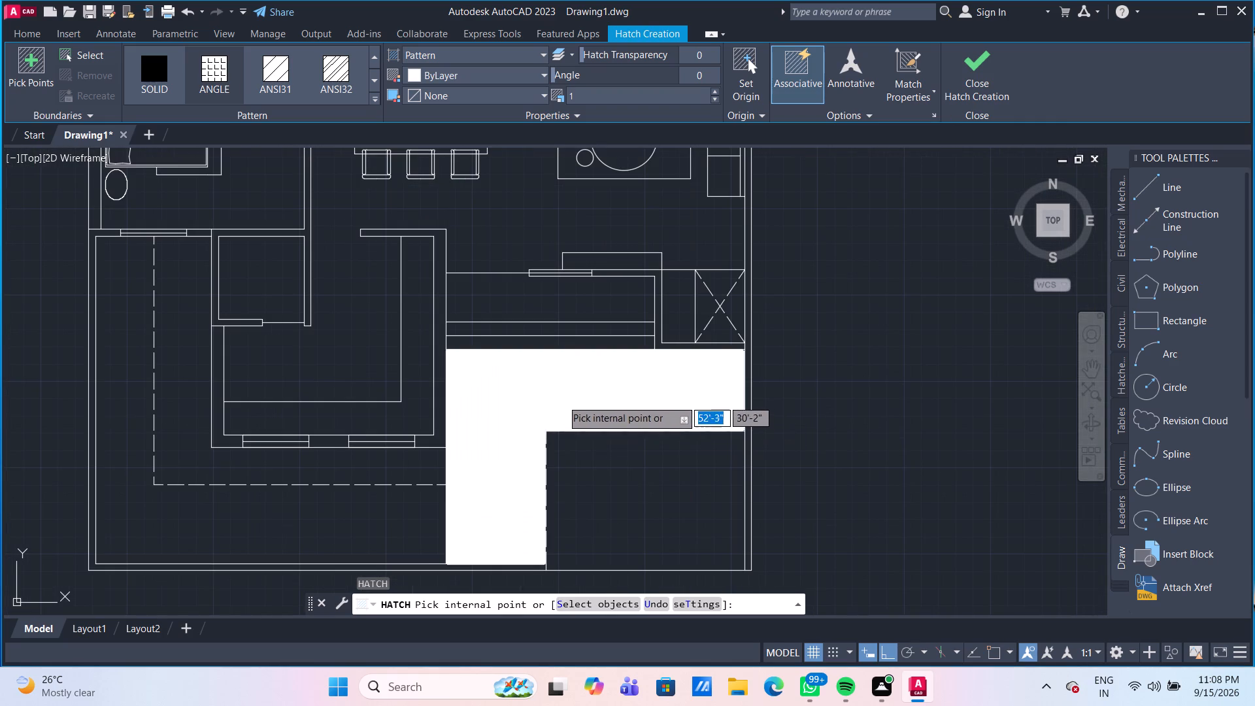
pyautogui.click(561, 399)
pyautogui.click(632, 501)
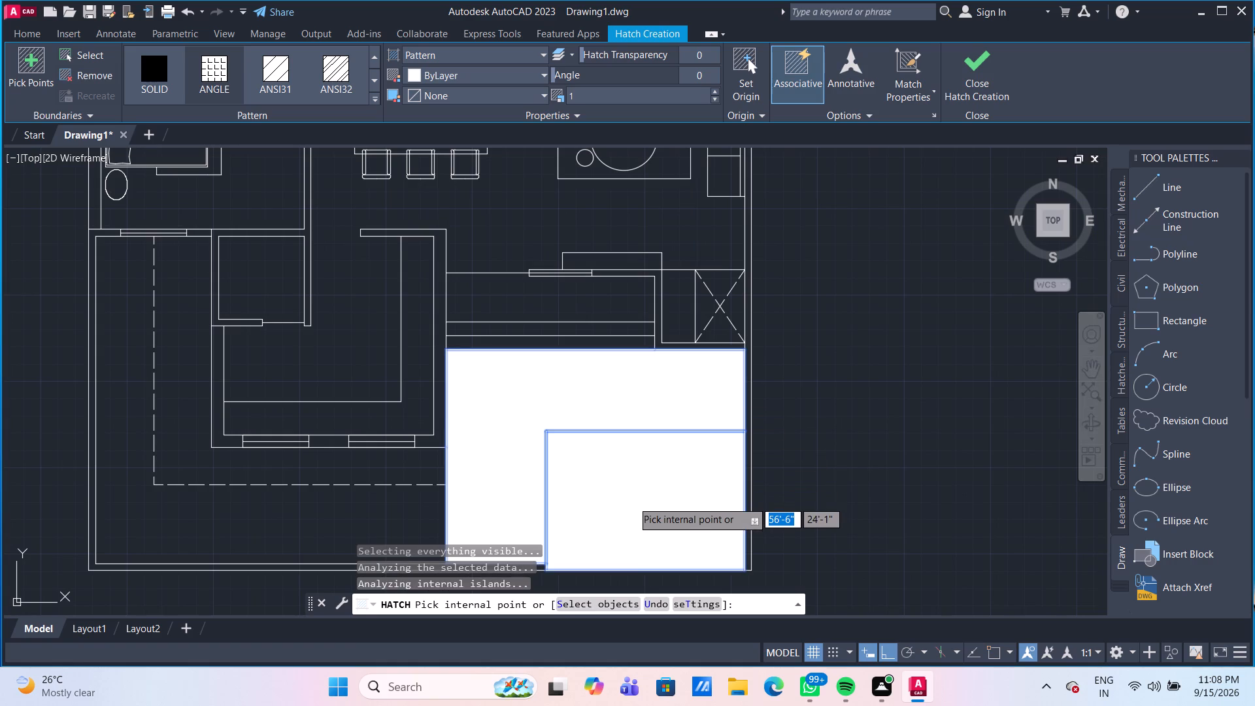
pyautogui.press('Escape')
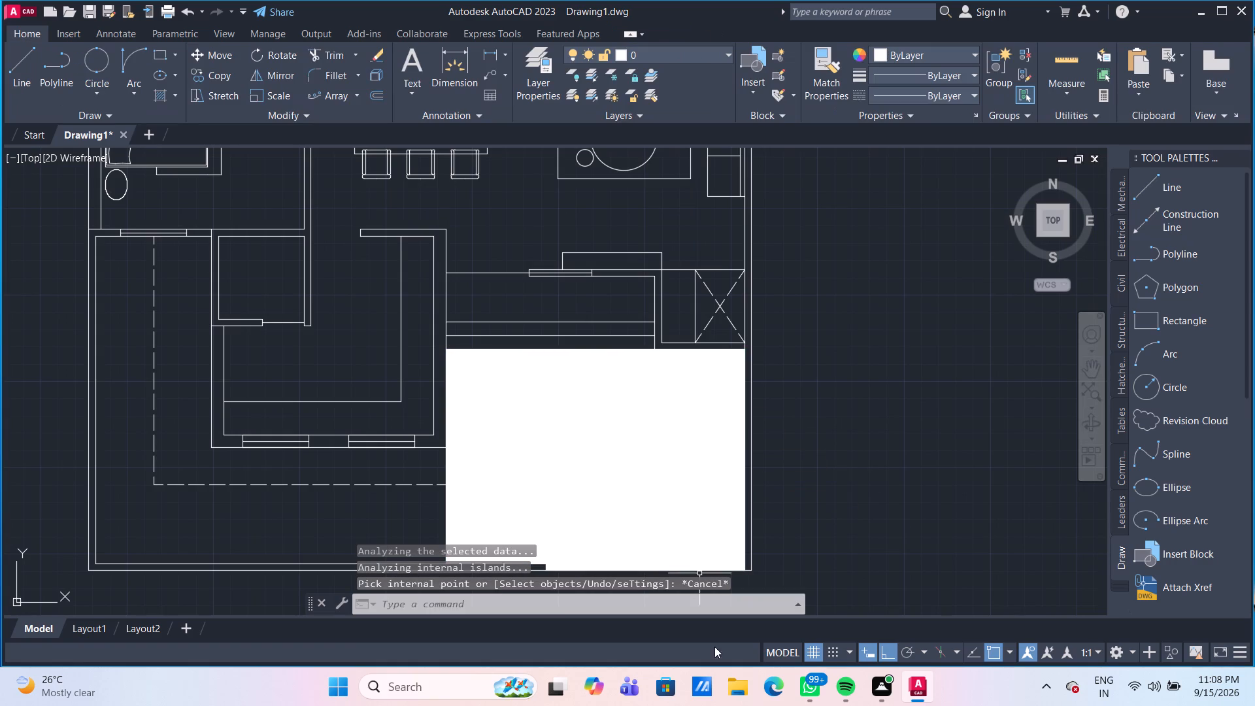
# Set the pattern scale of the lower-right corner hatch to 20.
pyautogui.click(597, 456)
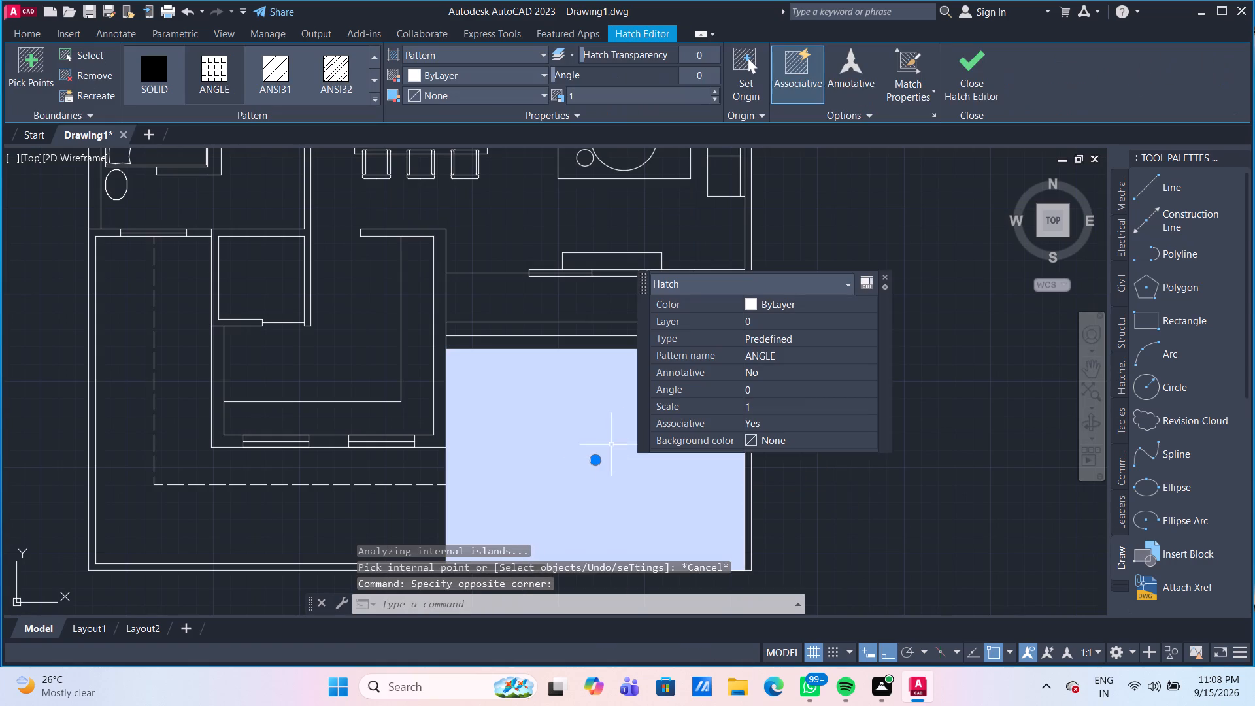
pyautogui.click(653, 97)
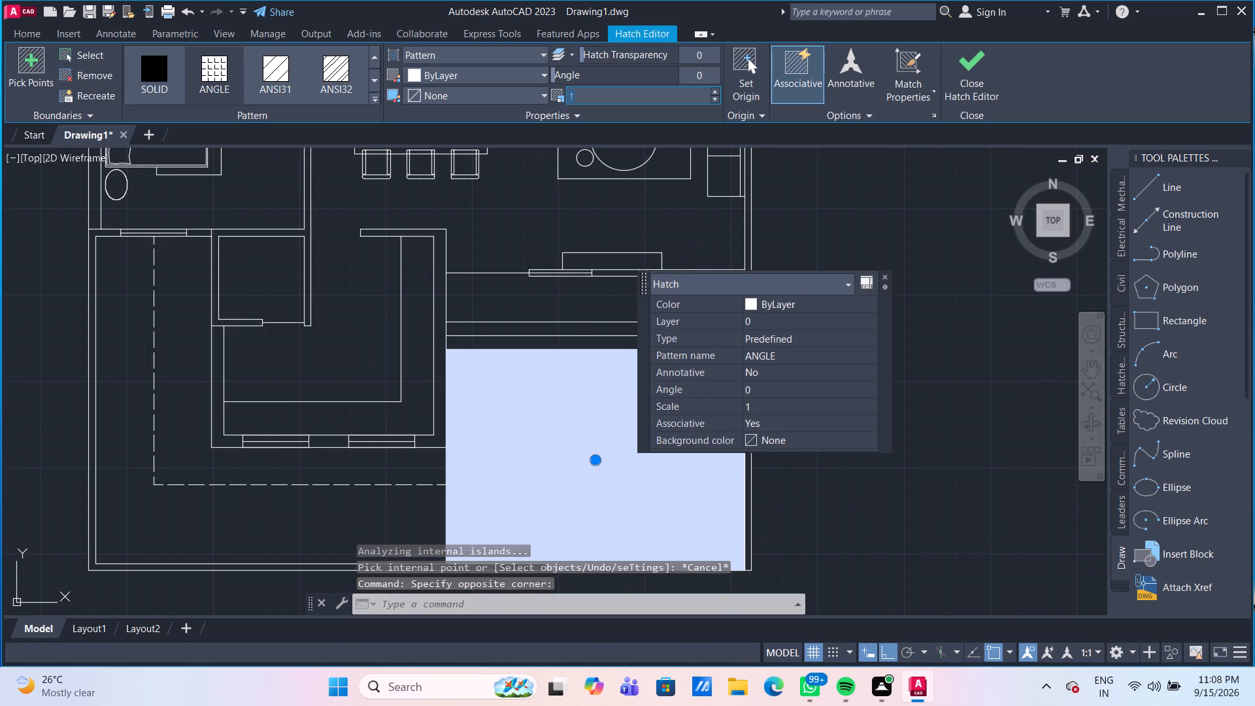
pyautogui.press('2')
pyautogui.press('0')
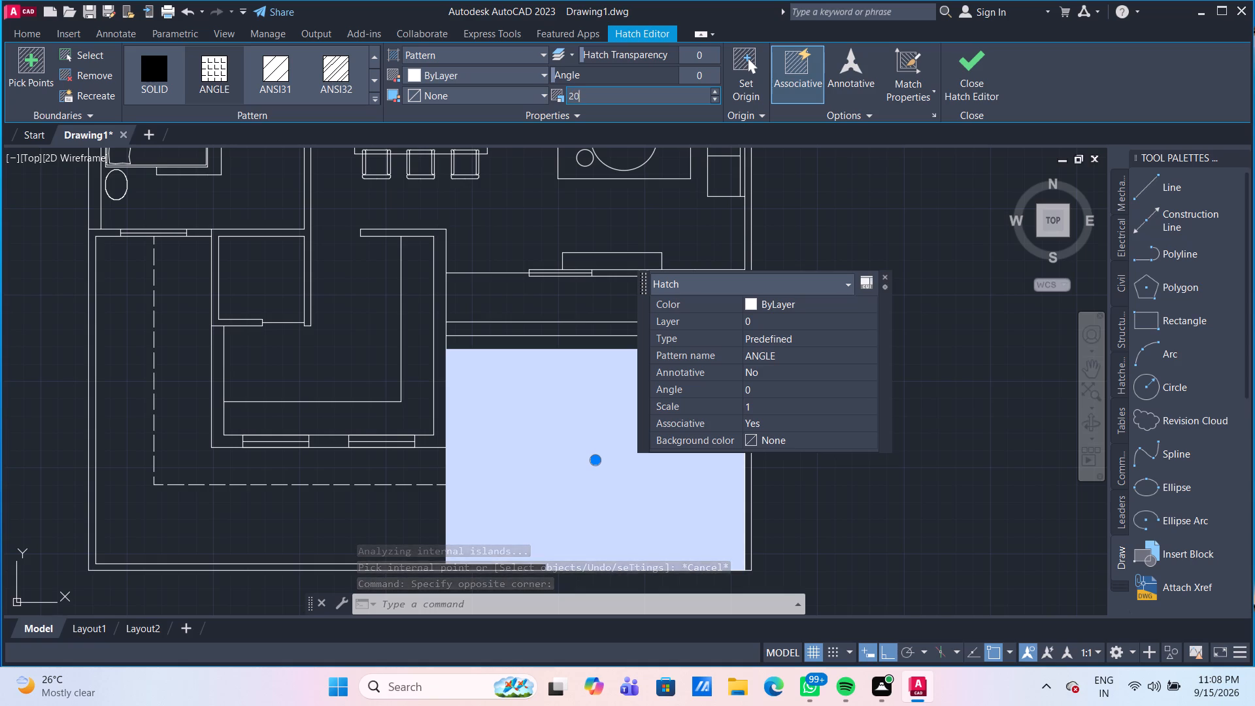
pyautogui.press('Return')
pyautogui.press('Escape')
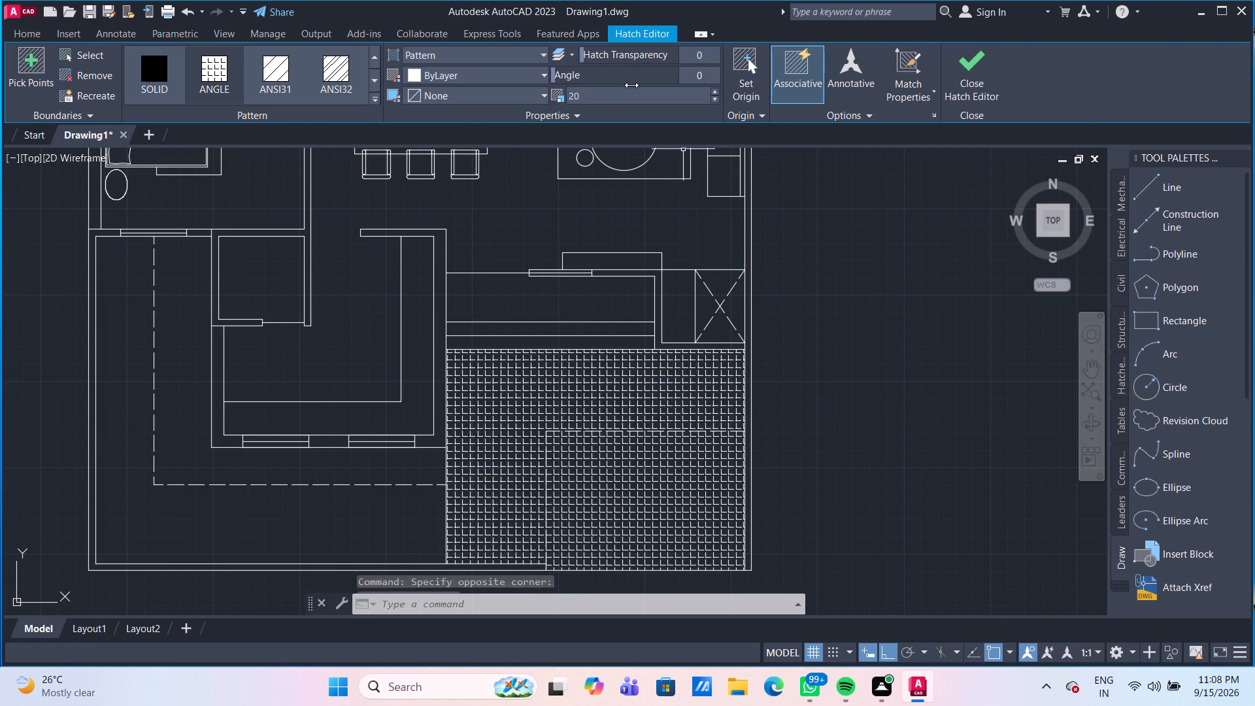
# Set the pattern scale of the lower-right corner hatch to 25.
pyautogui.scroll(-1, 613, 378)
pyautogui.moveTo(609, 392); pyautogui.dragTo(610, 392, button='middle')
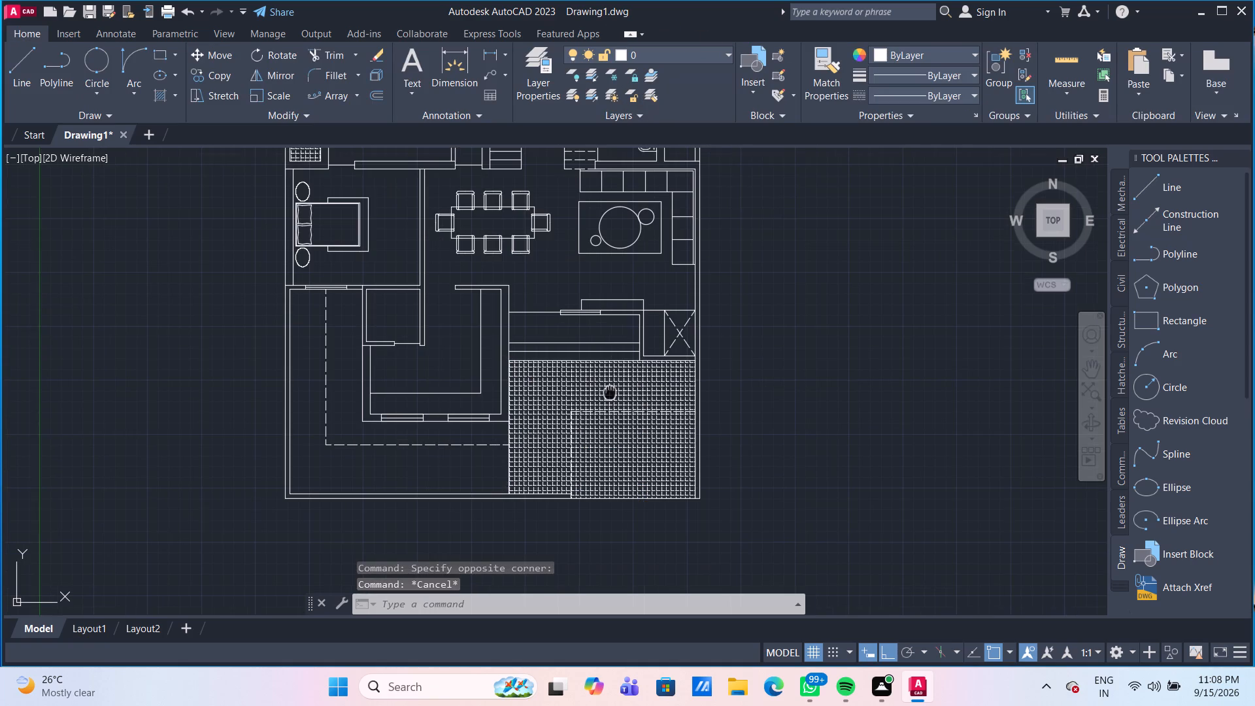
pyautogui.moveTo(610, 392); pyautogui.dragTo(663, 444, button='middle')
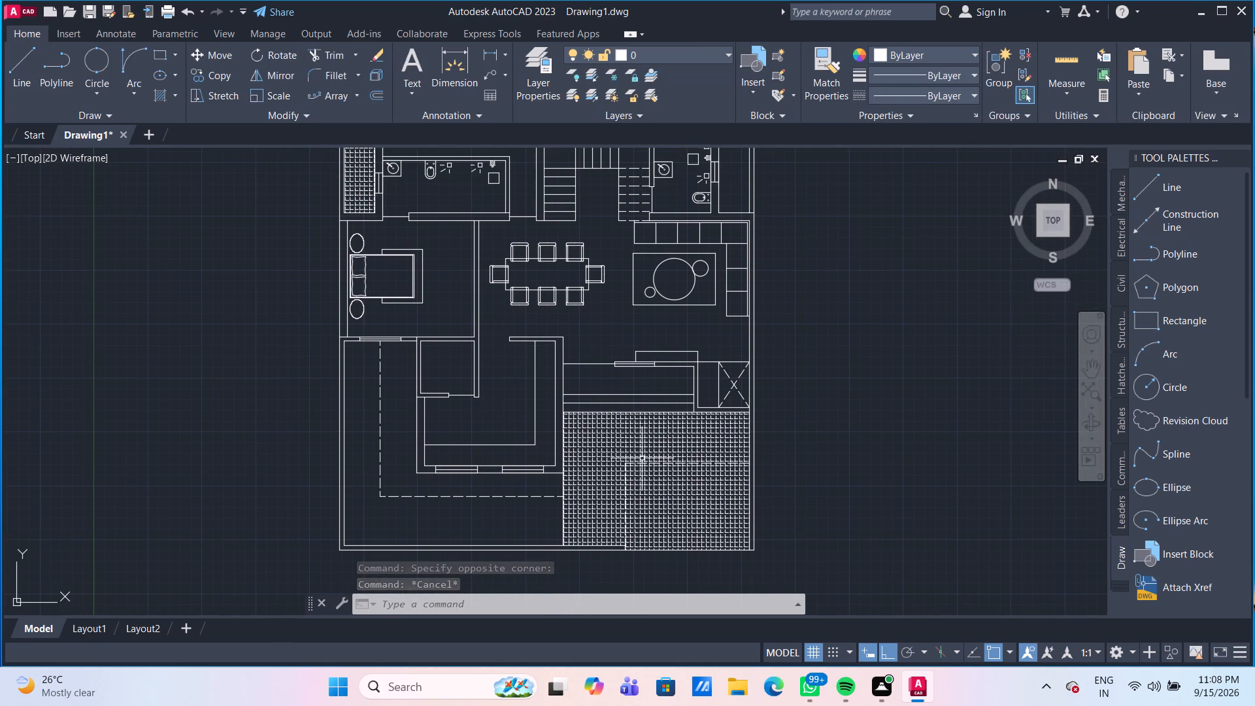
pyautogui.scroll(1, 642, 458)
pyautogui.click(644, 441)
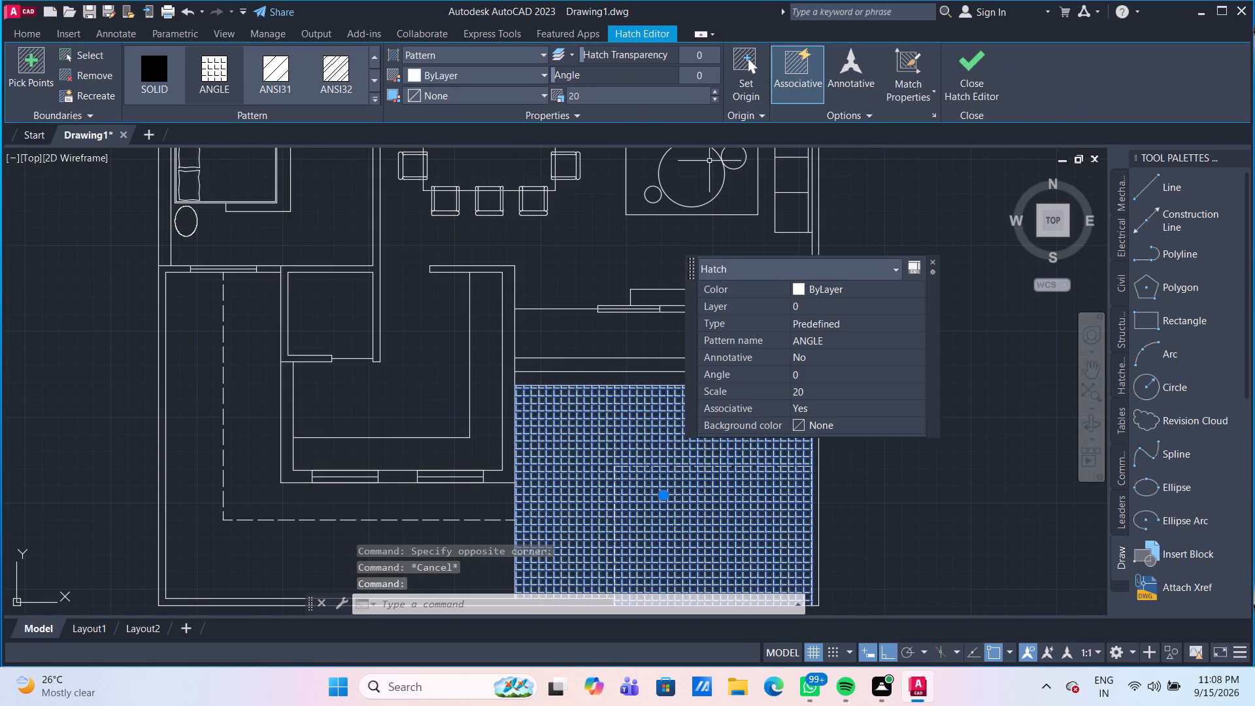
pyautogui.click(638, 98)
pyautogui.write('25')
pyautogui.press('Return')
# Add the narrow strip's hatch beside the upper-left bedroom to the selection and set the pattern scale to 25.
pyautogui.scroll(-1, 639, 105)
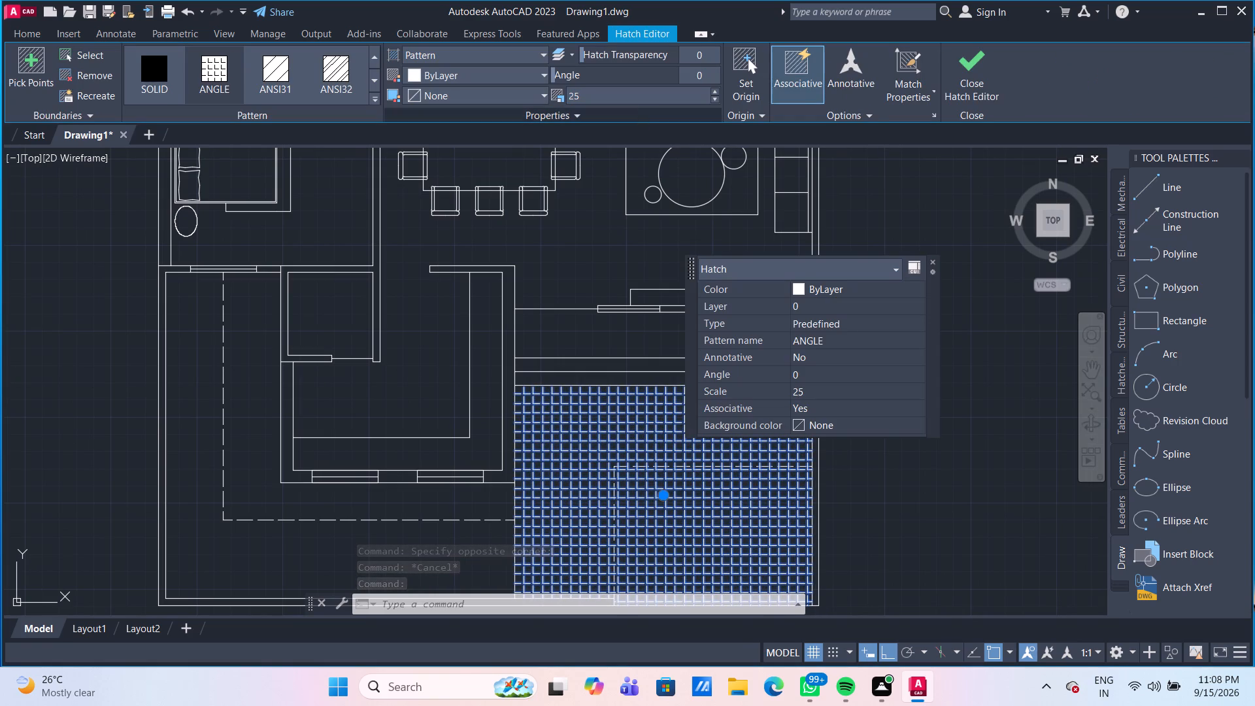
pyautogui.scroll(-2, 594, 309)
pyautogui.scroll(1, 415, 244)
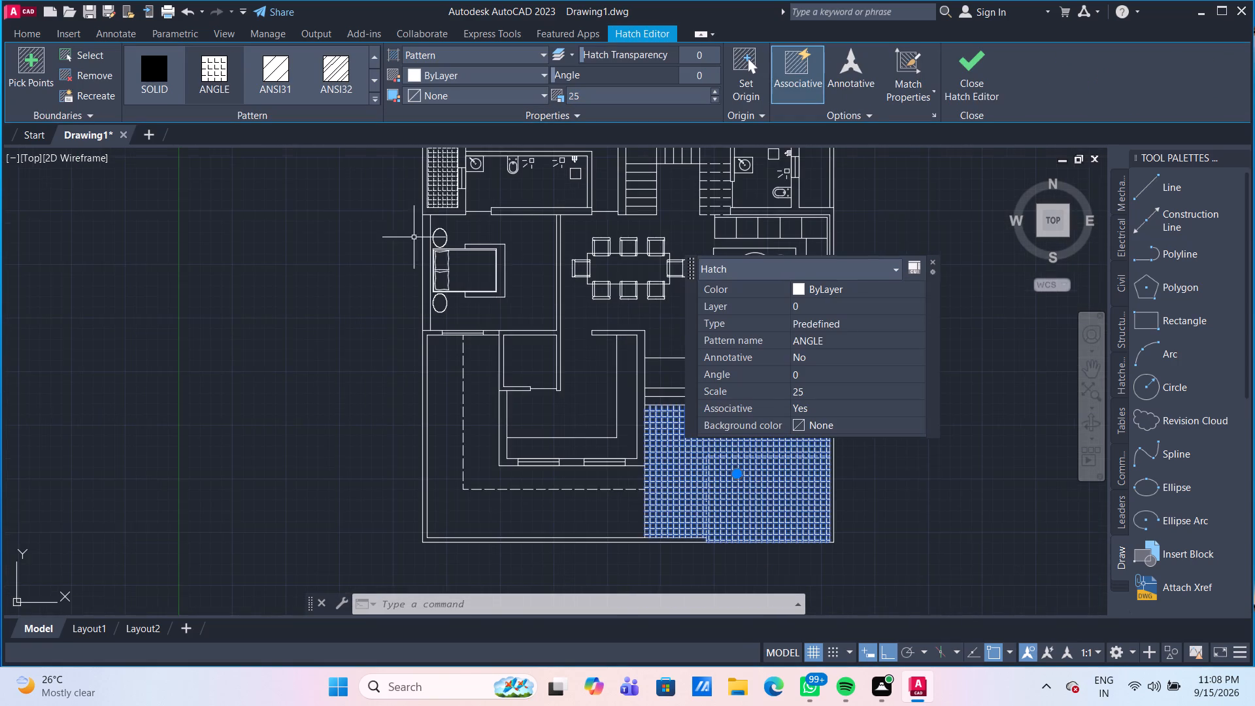
pyautogui.scroll(1, 433, 221)
pyautogui.moveTo(440, 223); pyautogui.dragTo(377, 373, button='middle')
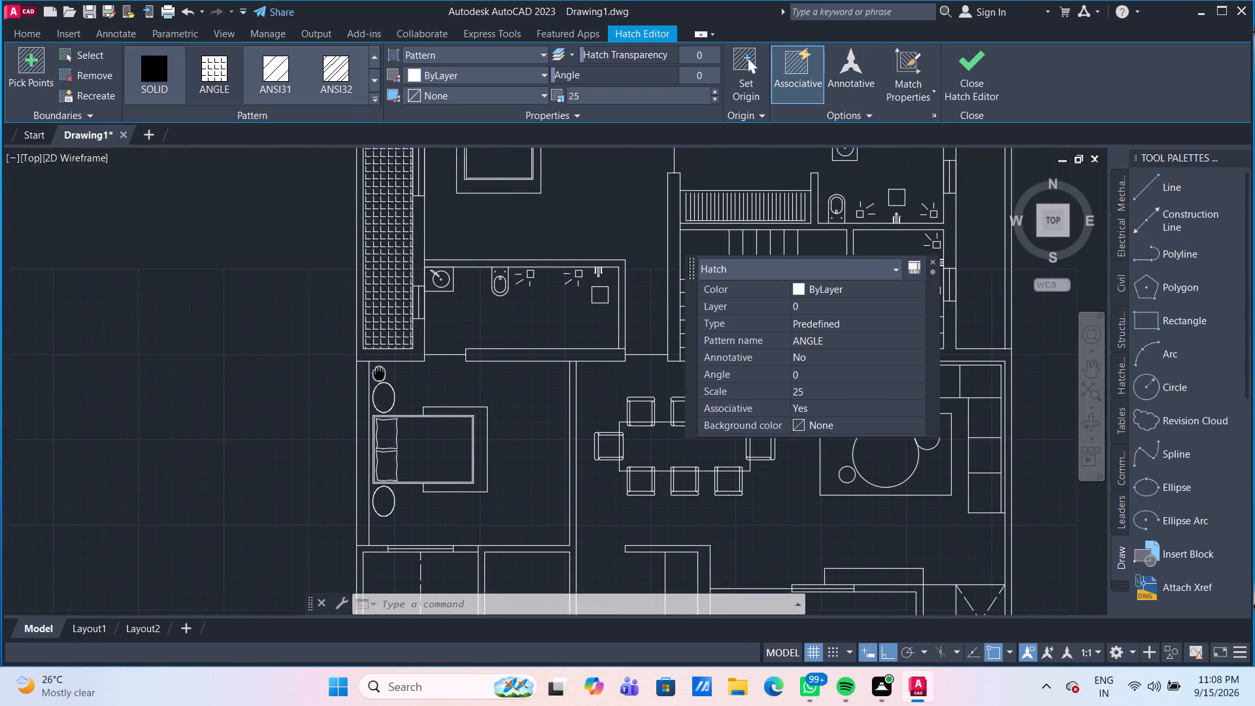
pyautogui.moveTo(377, 373); pyautogui.dragTo(307, 420, button='middle')
pyautogui.click(314, 292)
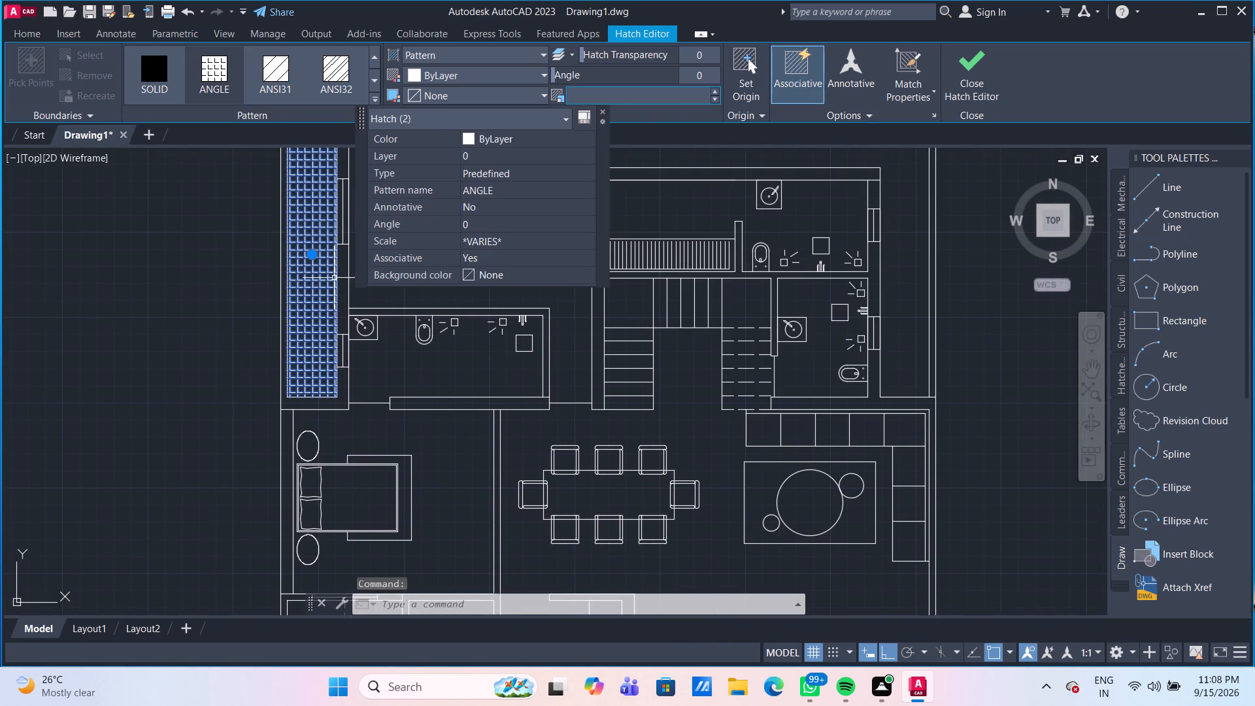
pyautogui.click(603, 107)
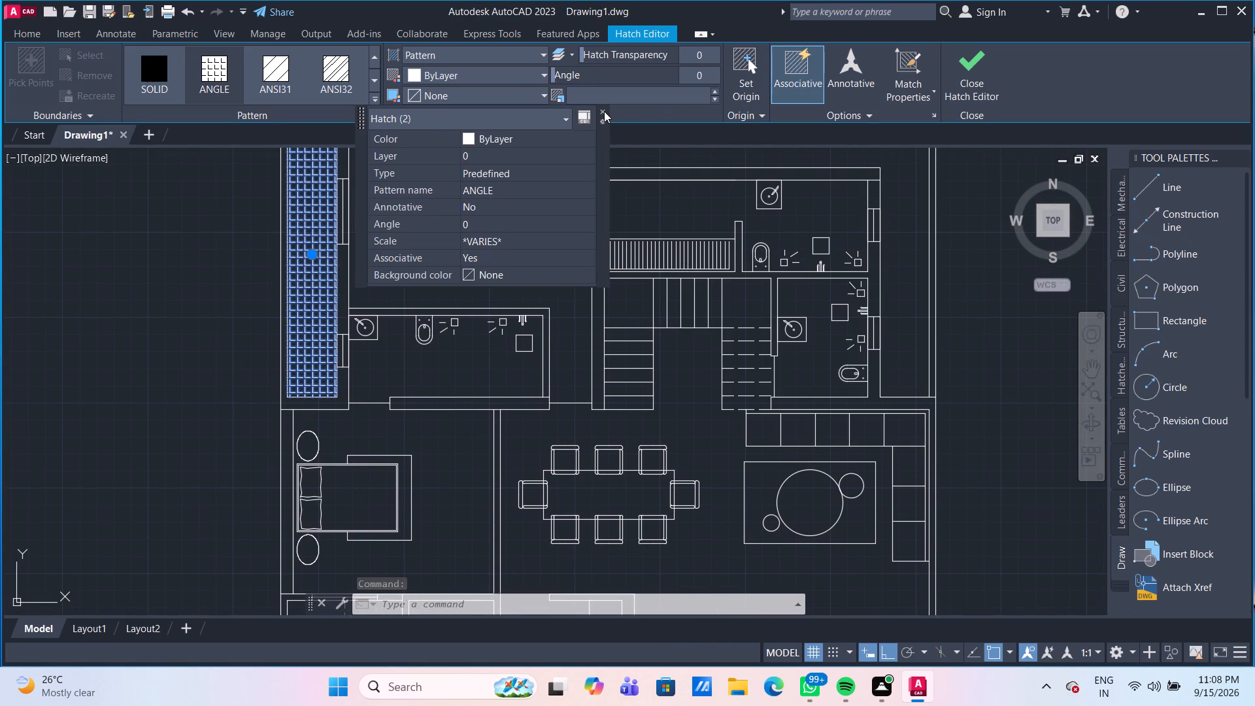
pyautogui.click(604, 111)
pyautogui.click(648, 97)
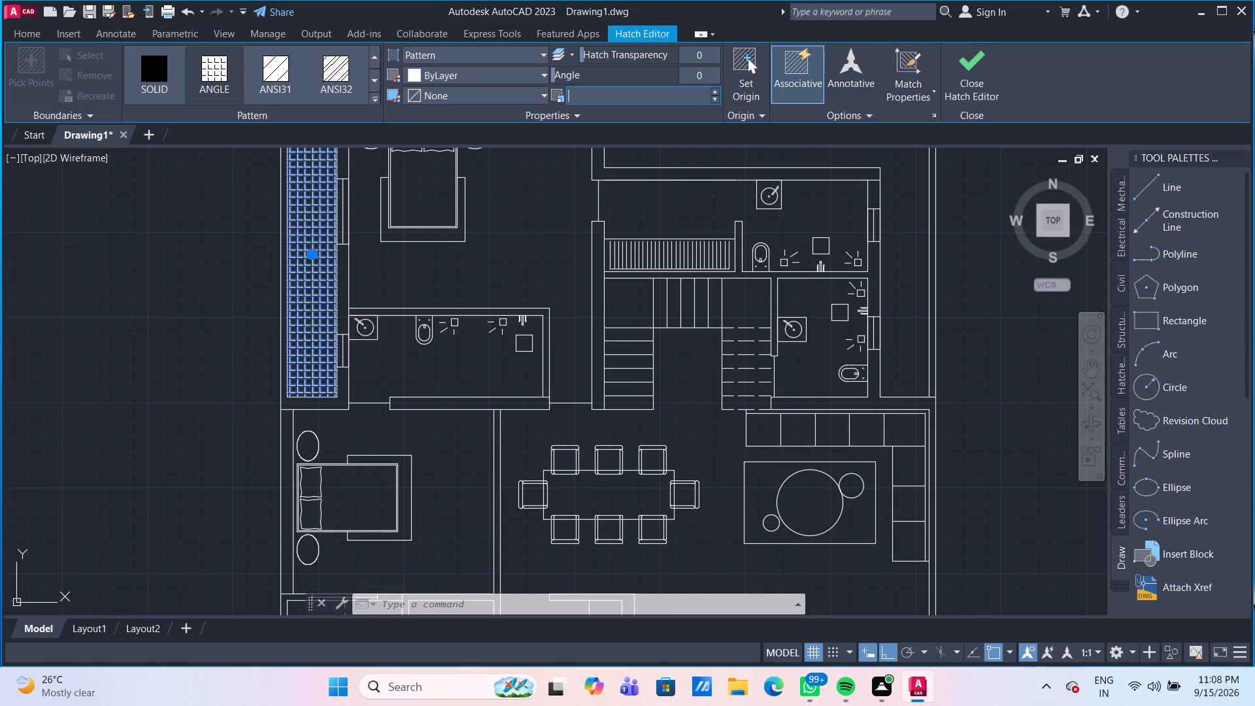
pyautogui.write('25')
pyautogui.press('Return')
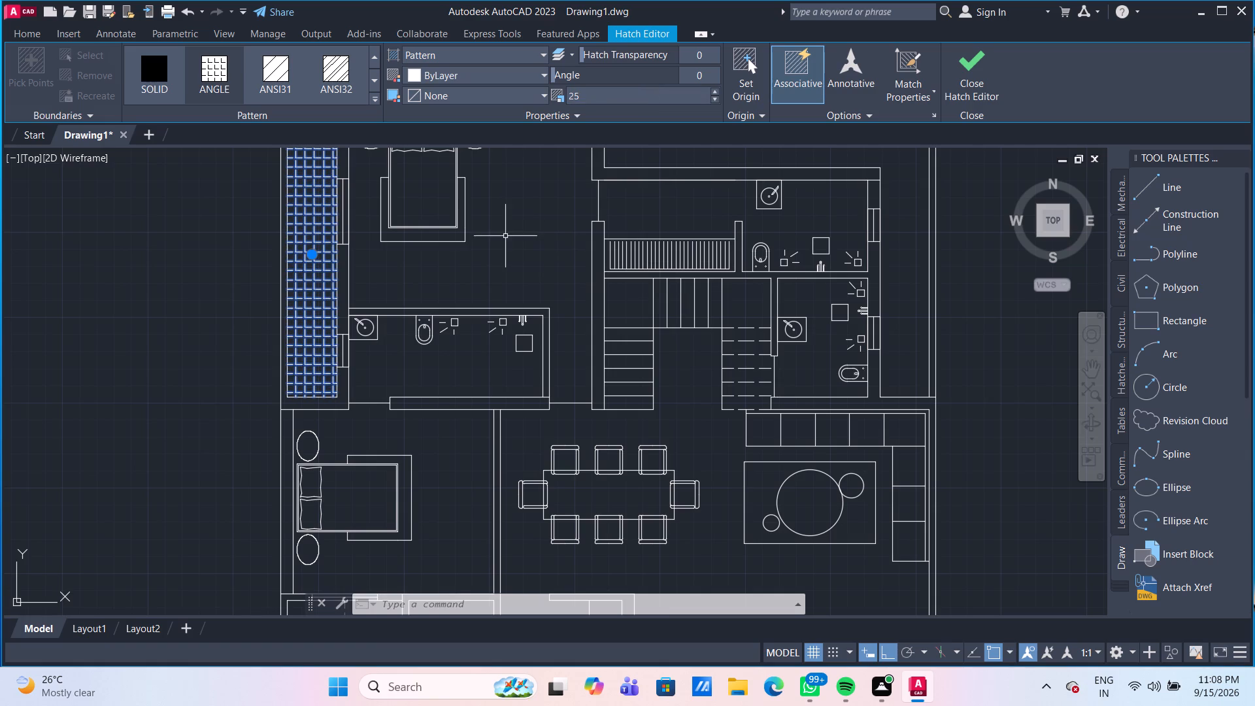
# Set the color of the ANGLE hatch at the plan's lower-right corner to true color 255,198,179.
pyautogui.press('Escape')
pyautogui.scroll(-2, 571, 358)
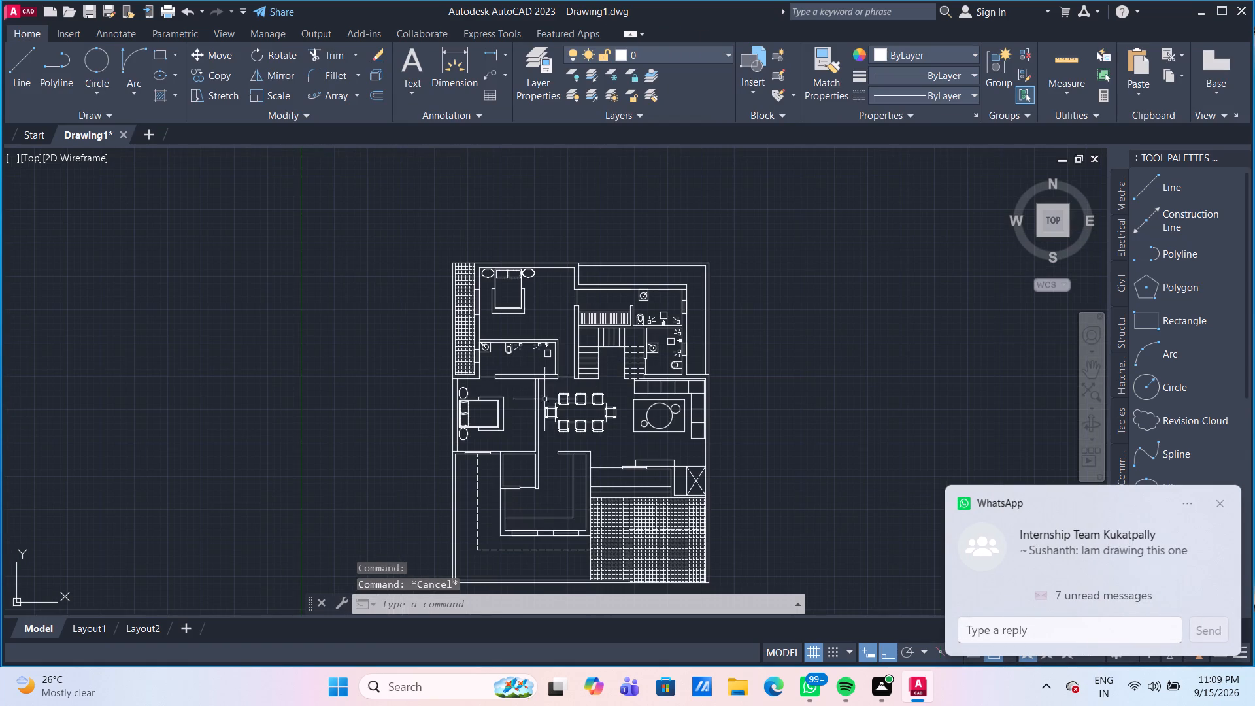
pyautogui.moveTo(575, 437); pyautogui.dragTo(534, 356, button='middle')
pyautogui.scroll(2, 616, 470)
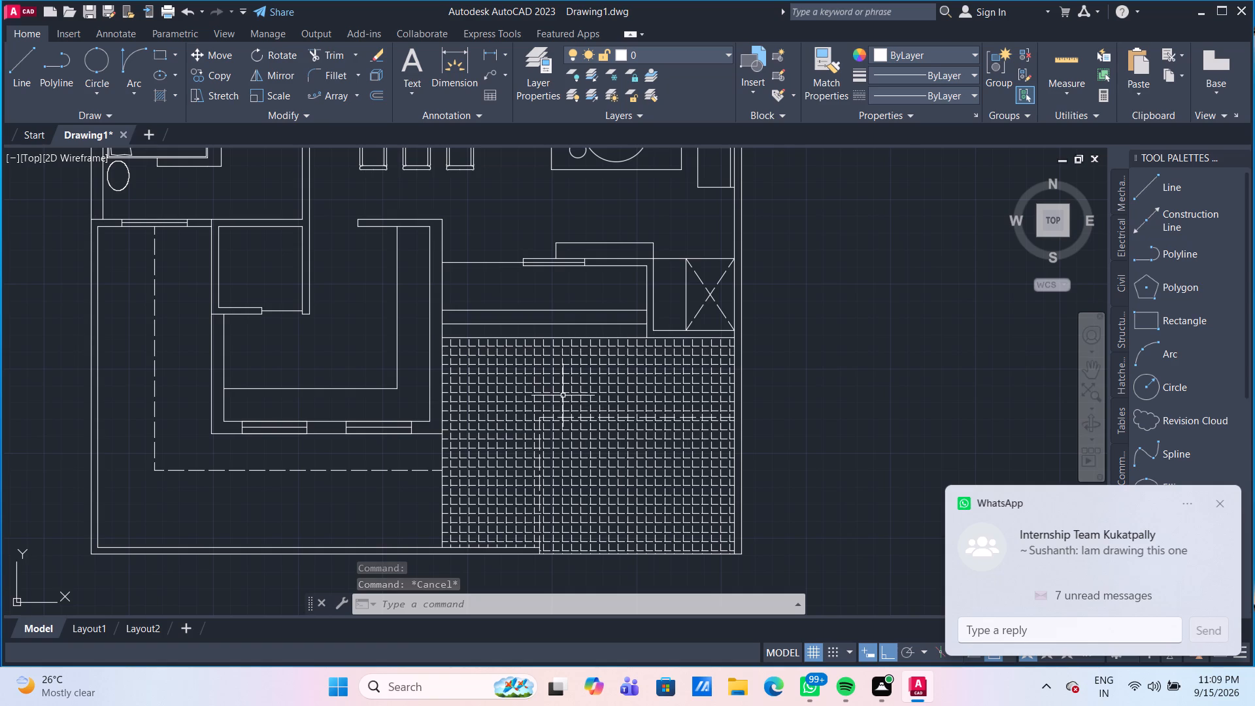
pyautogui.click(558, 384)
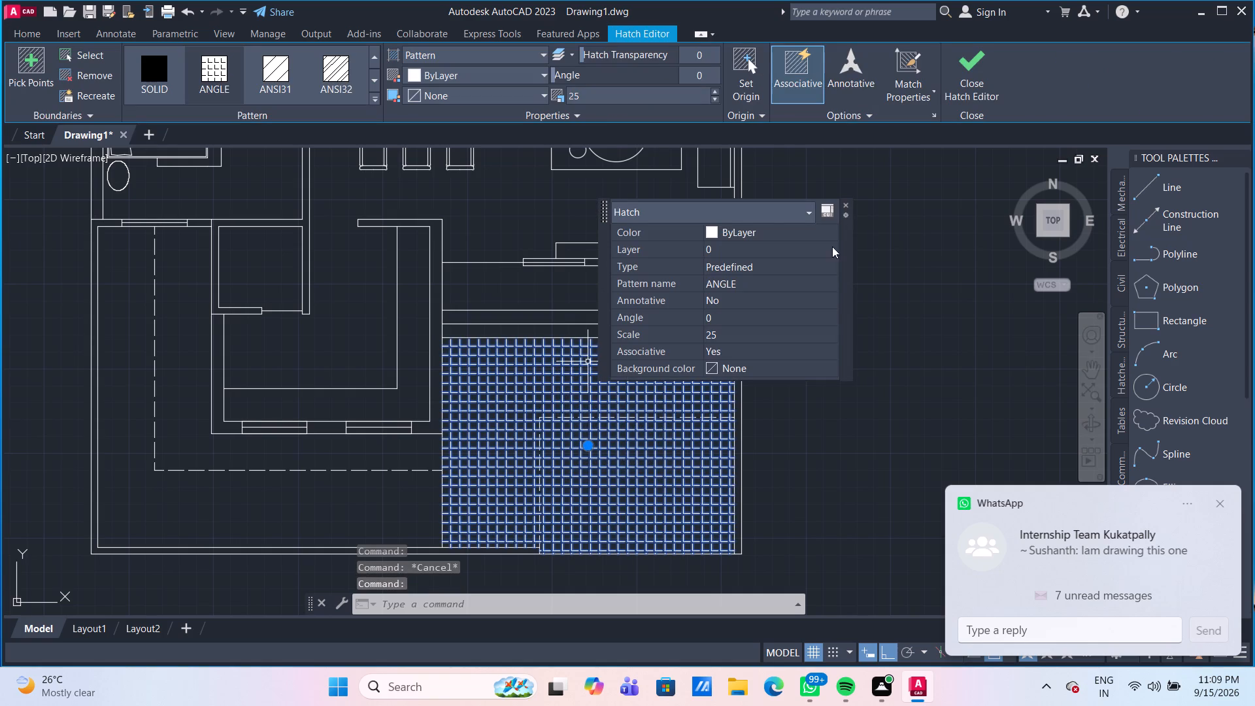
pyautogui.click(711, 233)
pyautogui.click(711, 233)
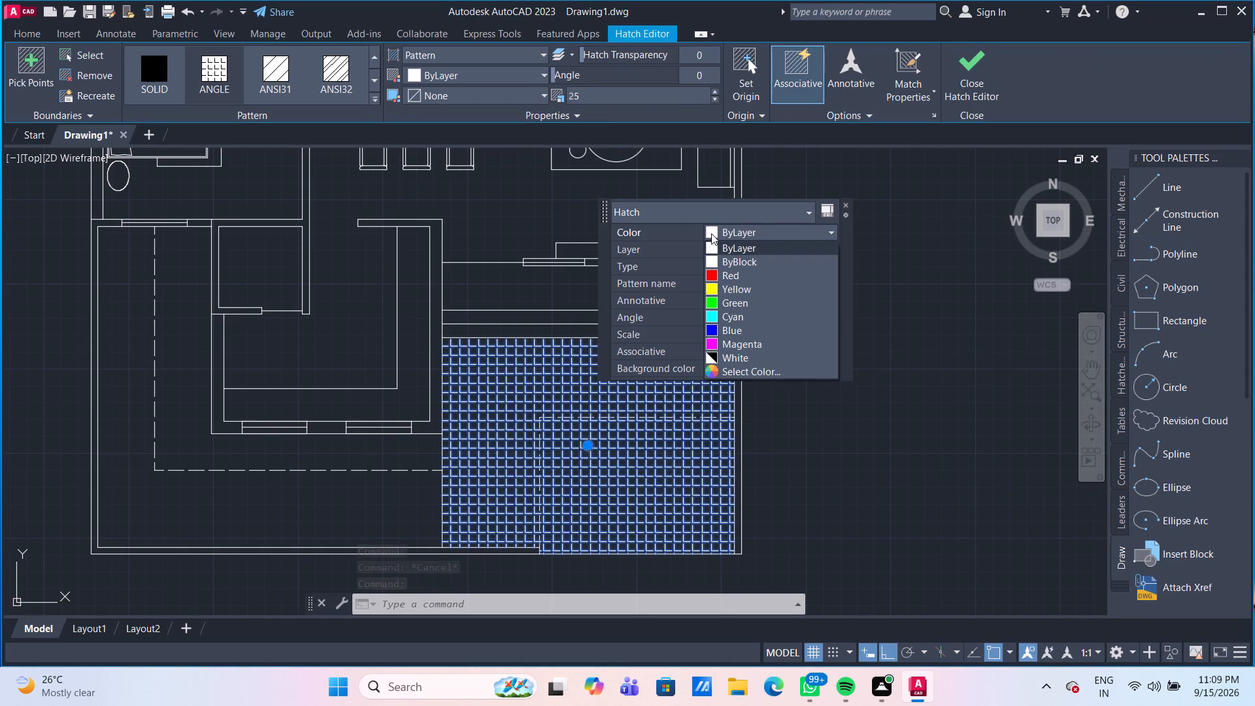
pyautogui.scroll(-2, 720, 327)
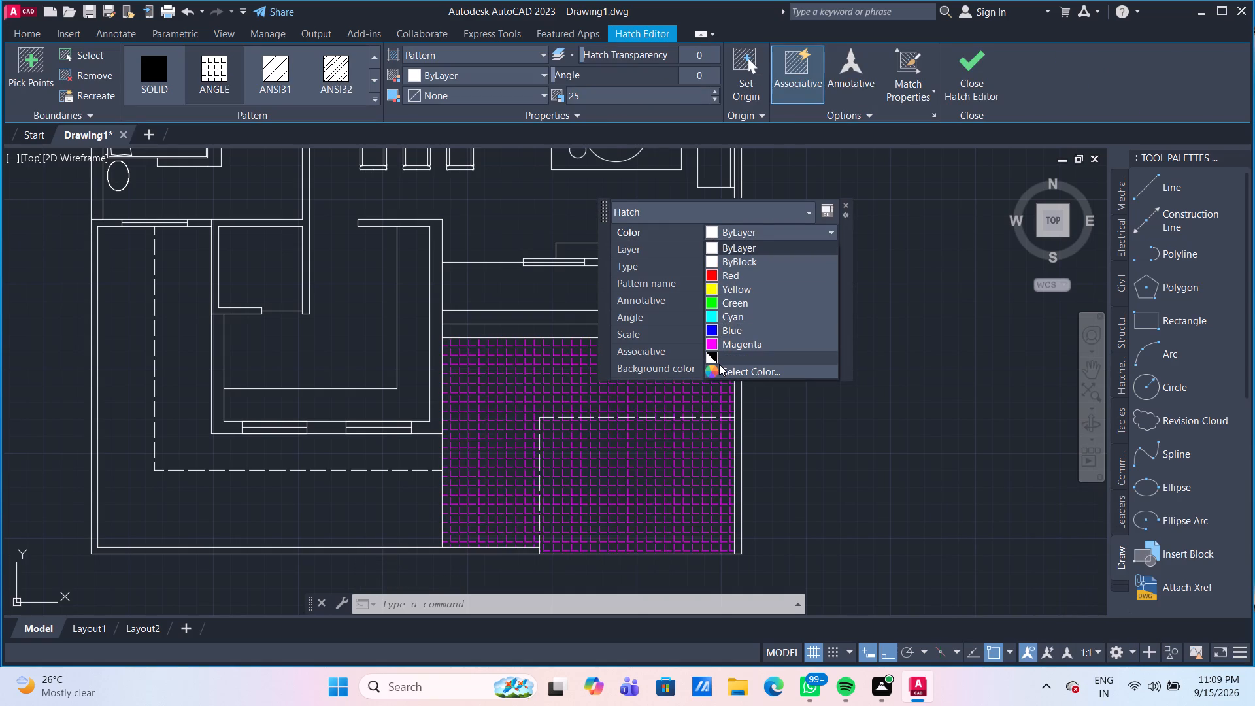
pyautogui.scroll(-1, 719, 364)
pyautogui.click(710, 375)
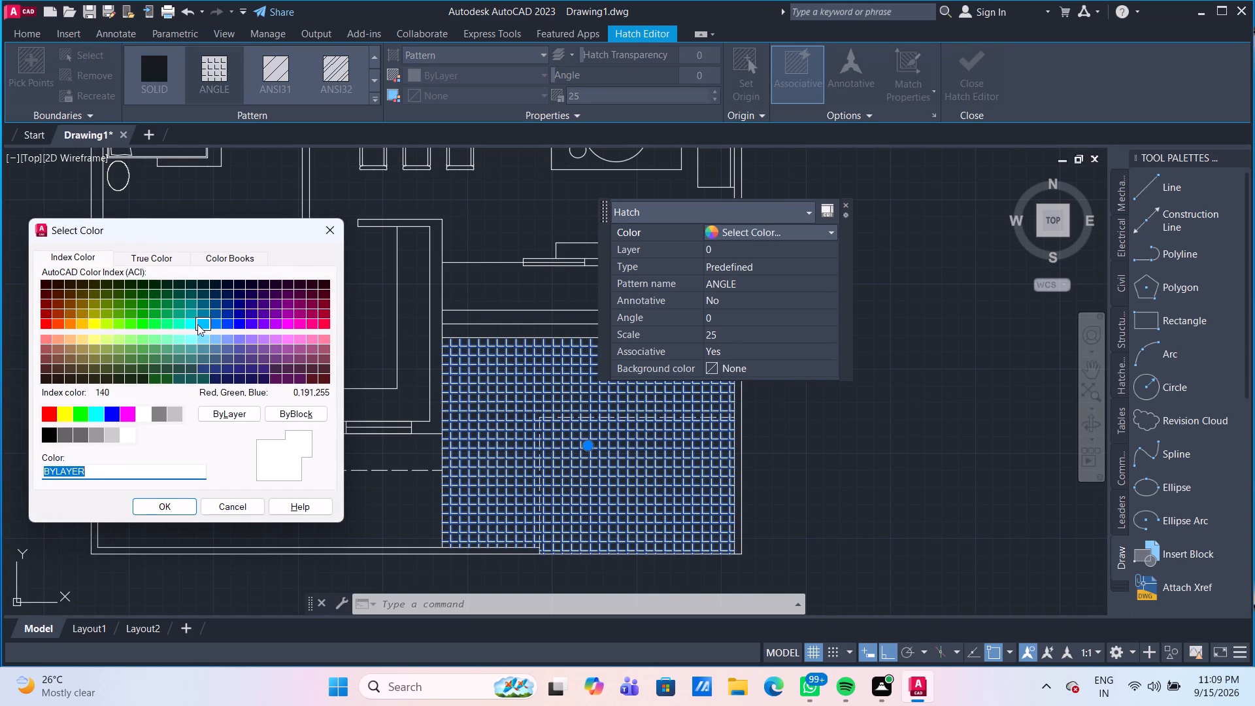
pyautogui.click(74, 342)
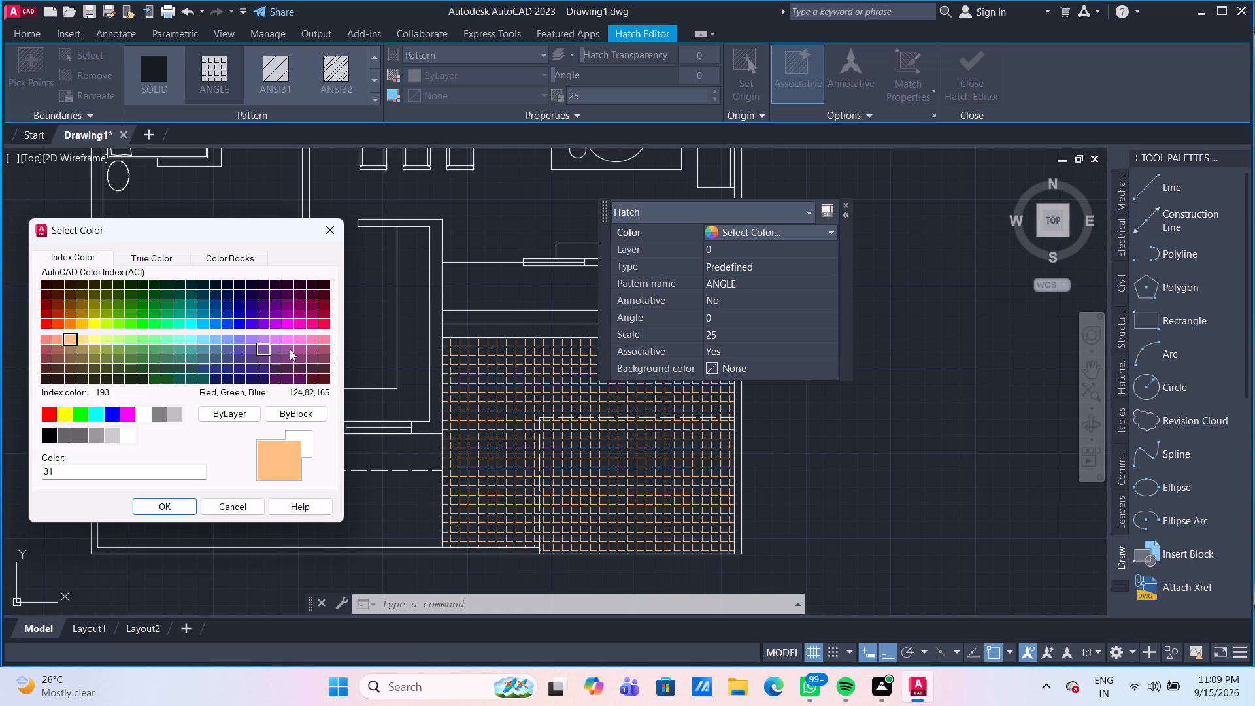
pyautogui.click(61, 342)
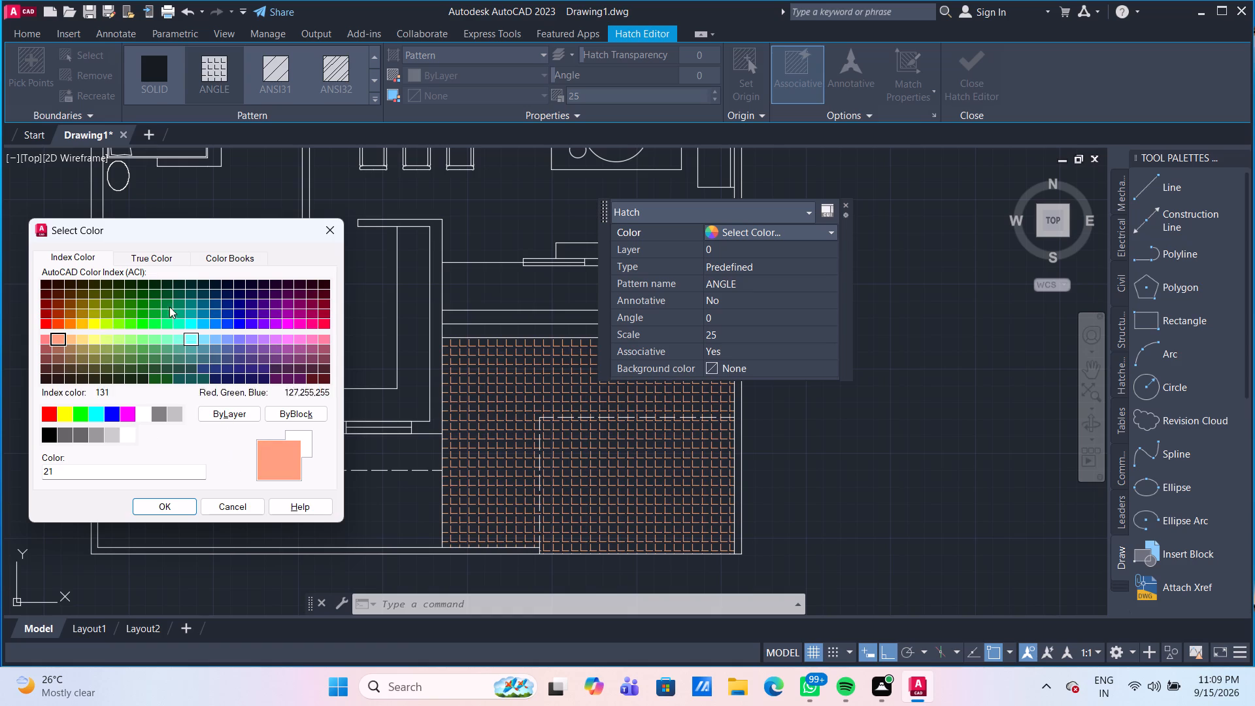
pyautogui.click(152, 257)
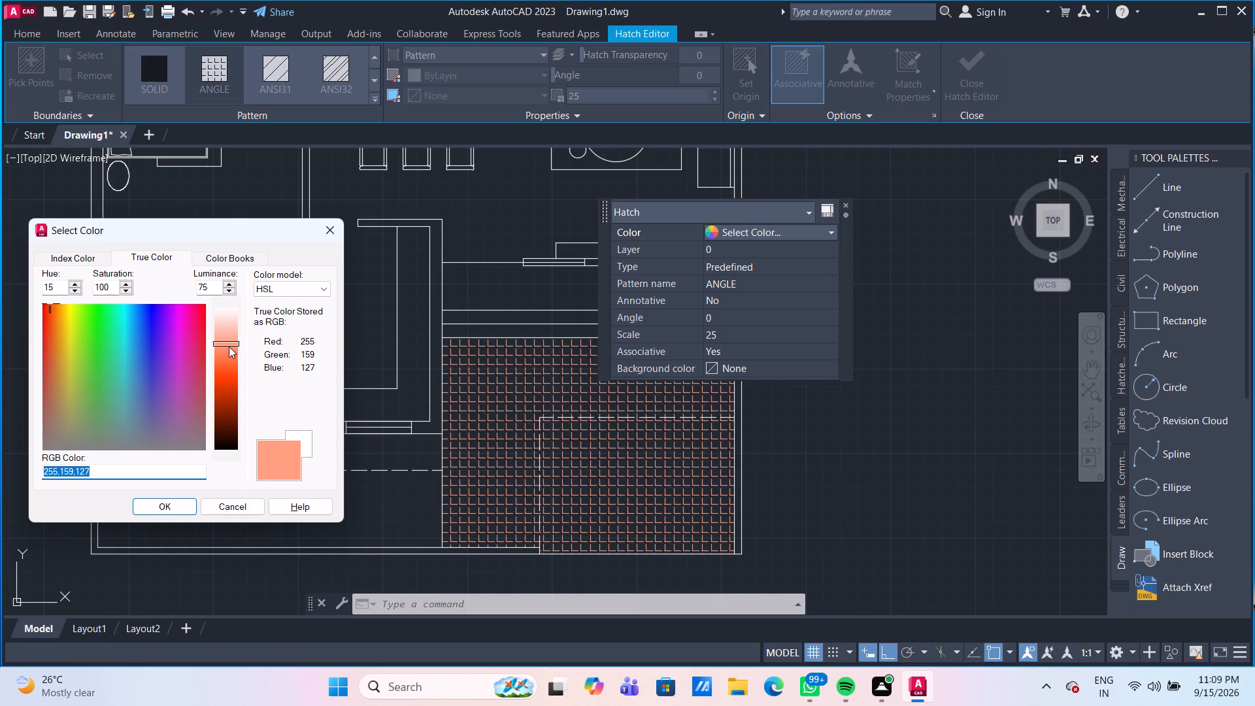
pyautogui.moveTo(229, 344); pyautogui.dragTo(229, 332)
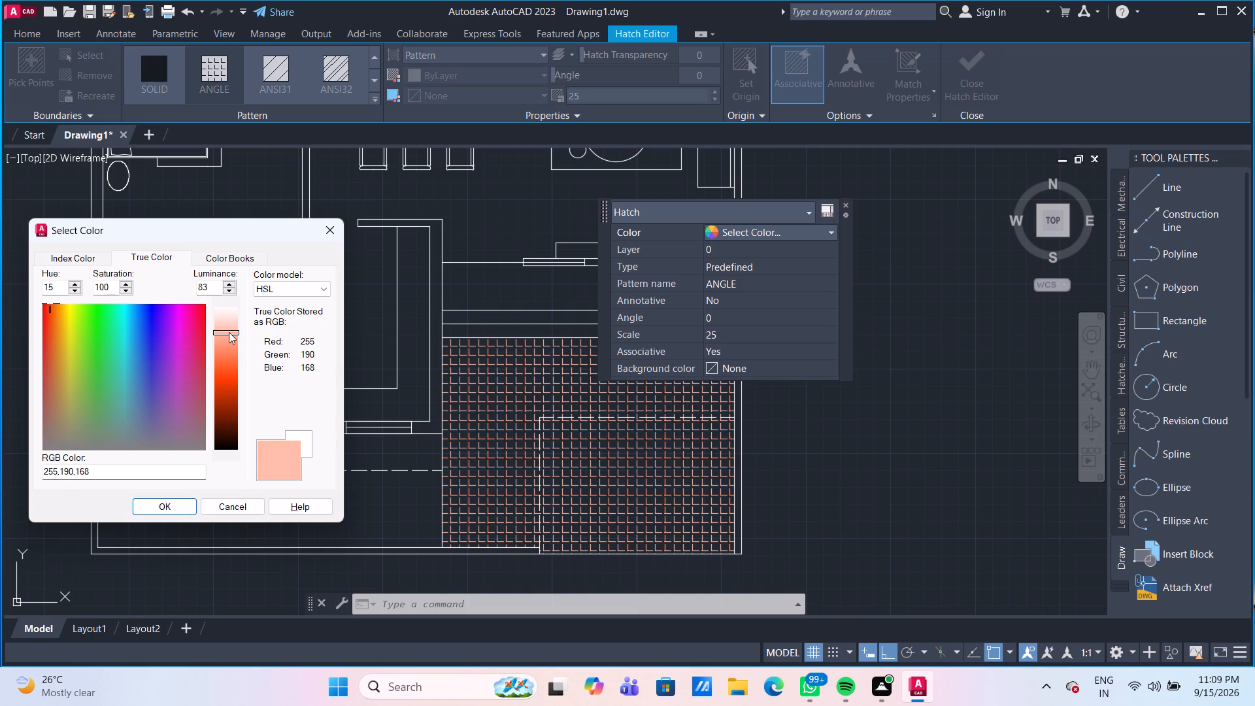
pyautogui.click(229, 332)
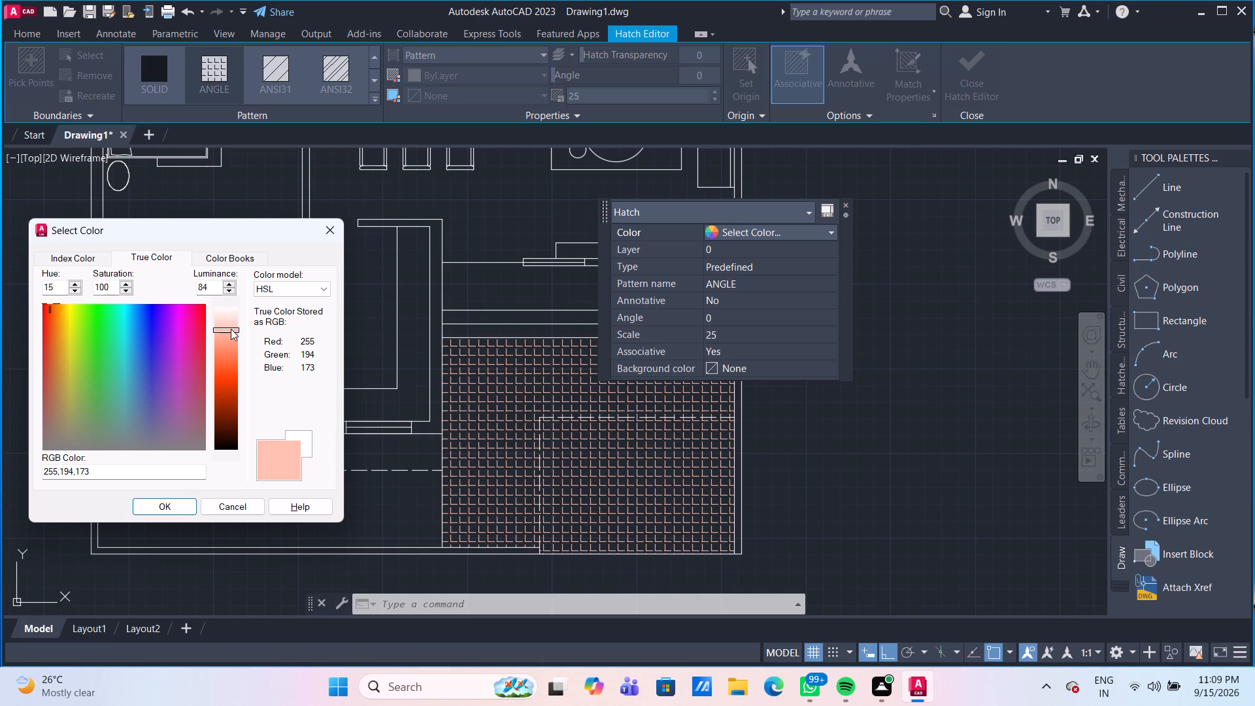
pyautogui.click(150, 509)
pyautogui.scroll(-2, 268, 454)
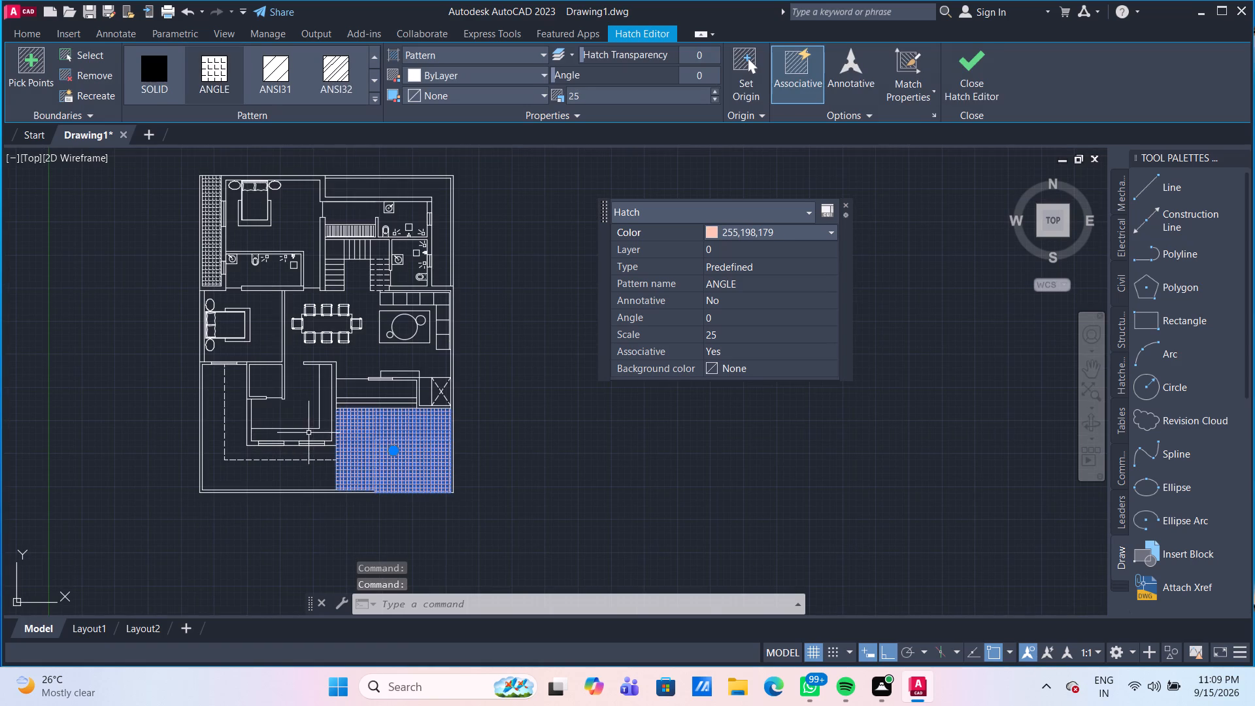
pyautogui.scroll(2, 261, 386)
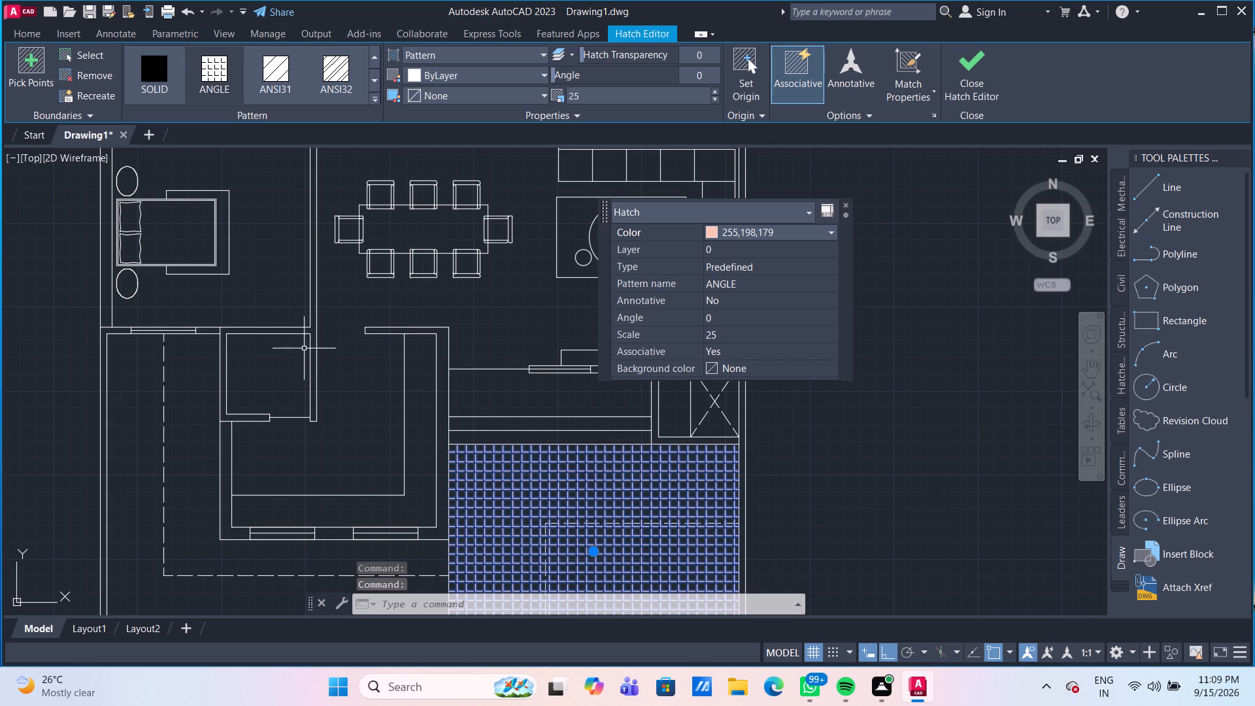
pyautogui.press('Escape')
# Lighten the lower-right corner hatch's color to true color 255,213,199.
pyautogui.scroll(-2, 300, 300)
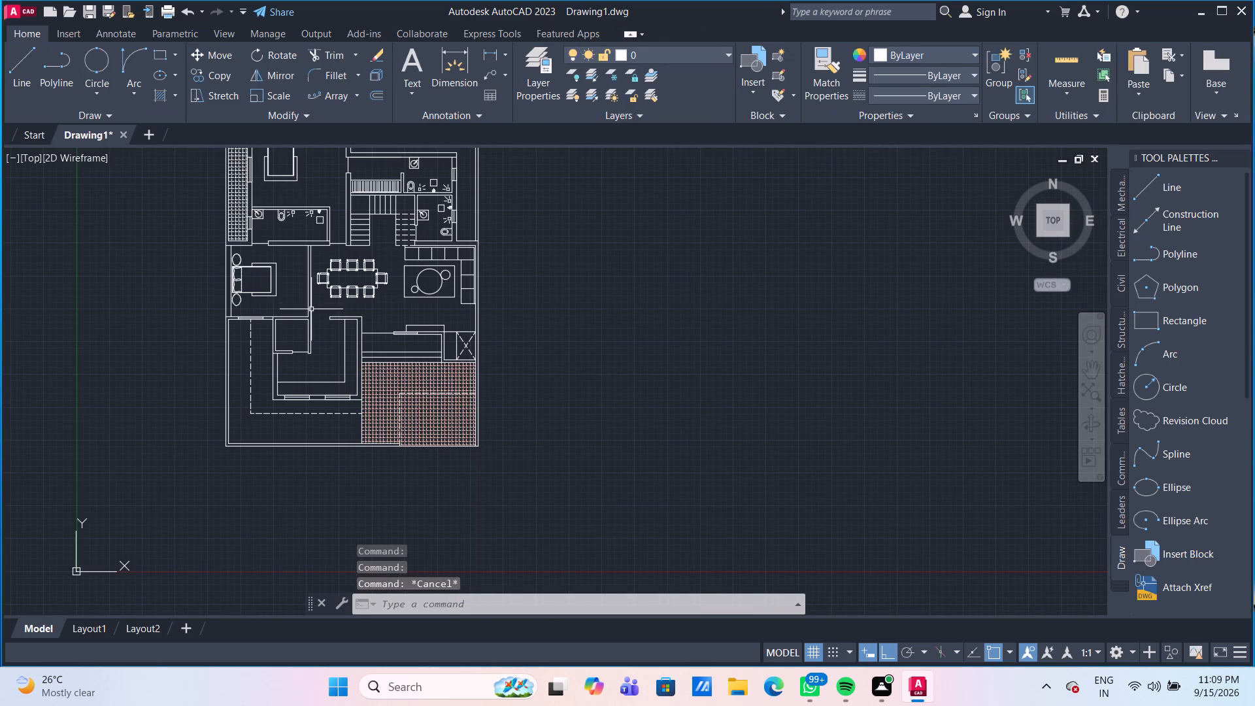
pyautogui.scroll(1, 311, 302)
pyautogui.moveTo(321, 310); pyautogui.dragTo(378, 439, button='middle')
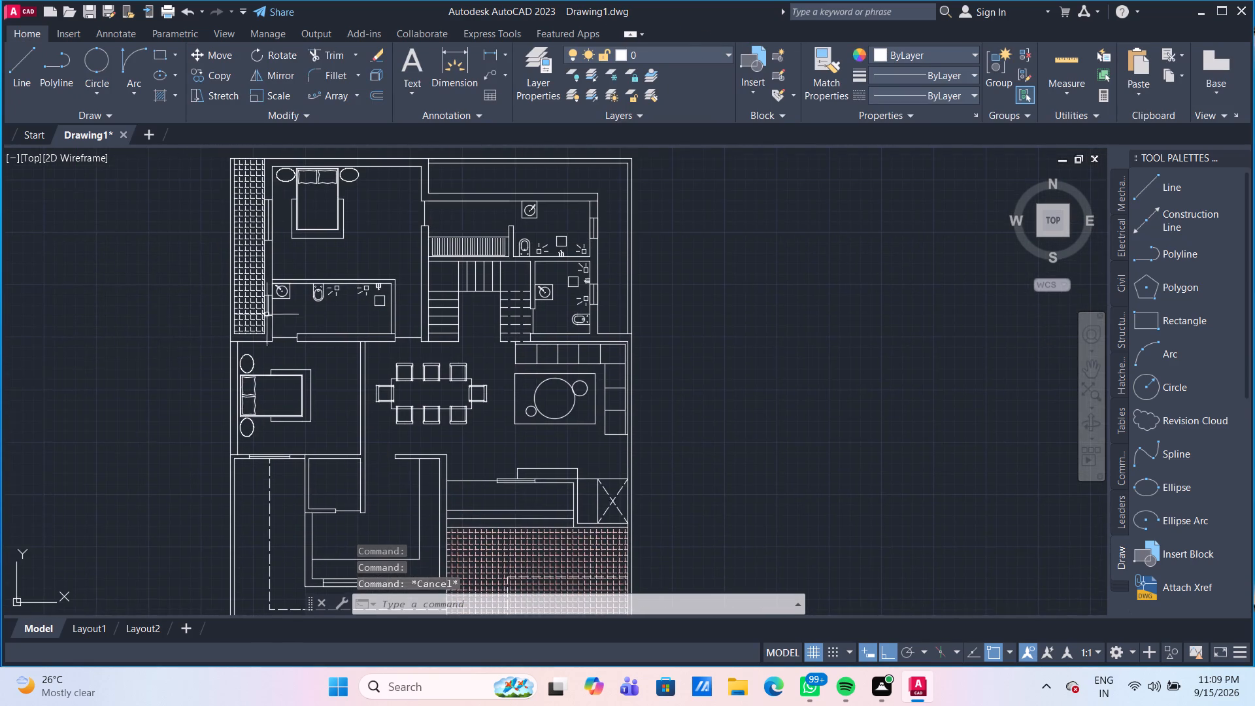
pyautogui.scroll(2, 260, 305)
pyautogui.moveTo(260, 305); pyautogui.dragTo(296, 363, button='middle')
pyautogui.scroll(-3, 297, 364)
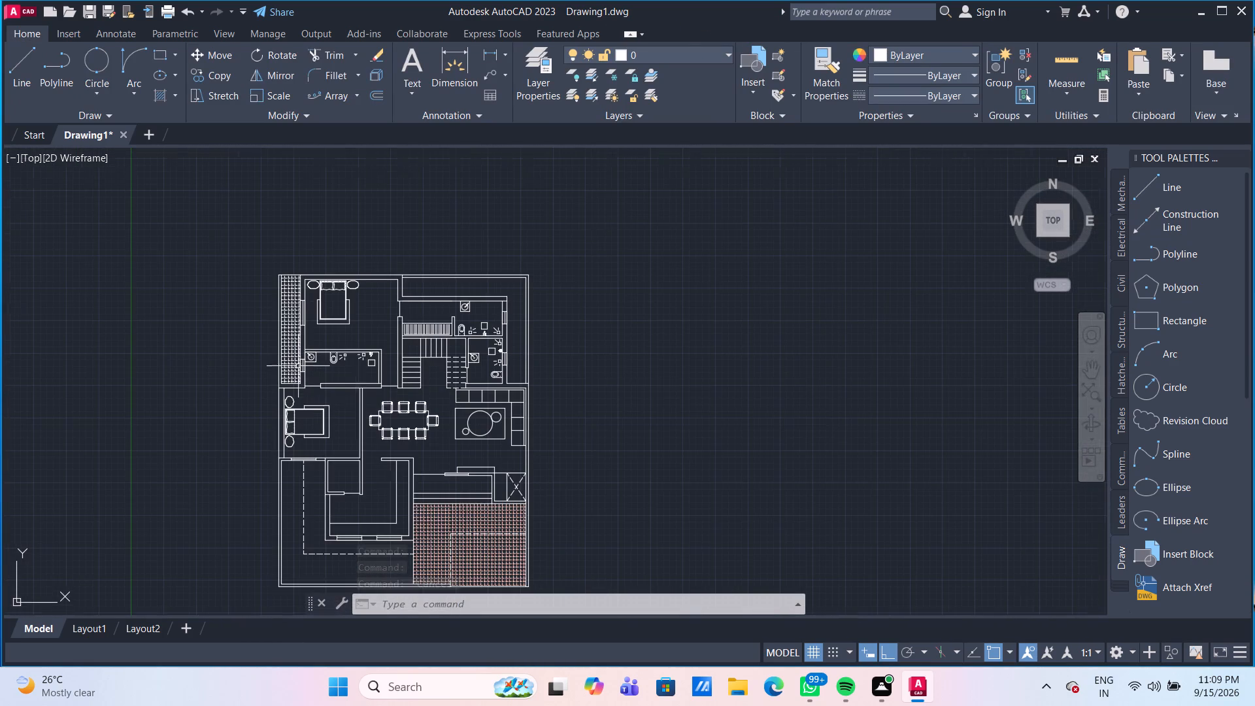
pyautogui.moveTo(437, 528); pyautogui.dragTo(403, 446, button='middle')
pyautogui.scroll(1, 407, 453)
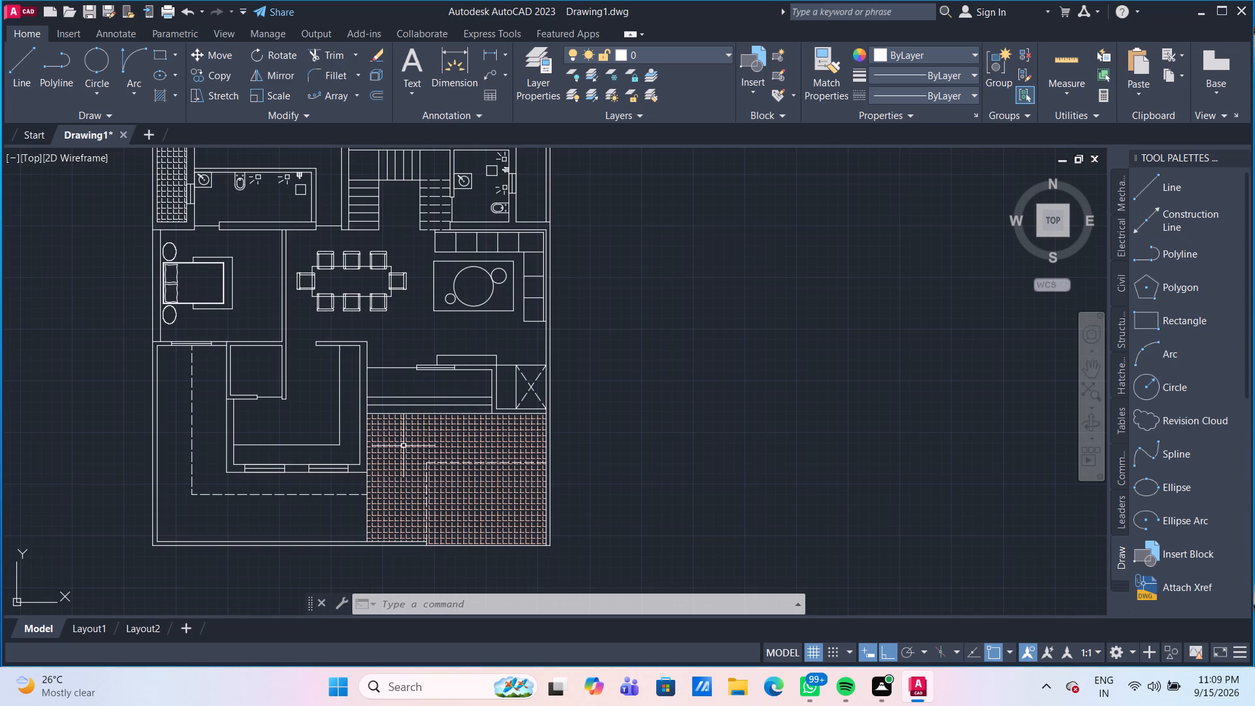
pyautogui.click(416, 452)
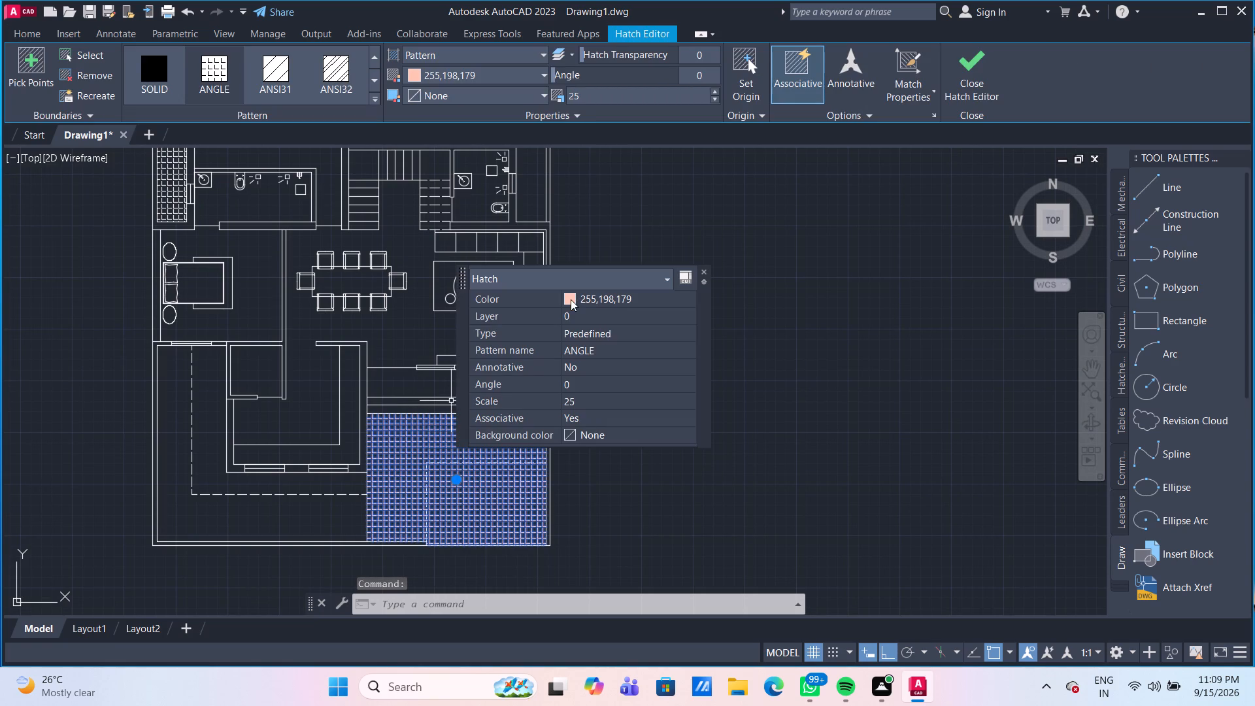
pyautogui.click(571, 299)
pyautogui.click(571, 299)
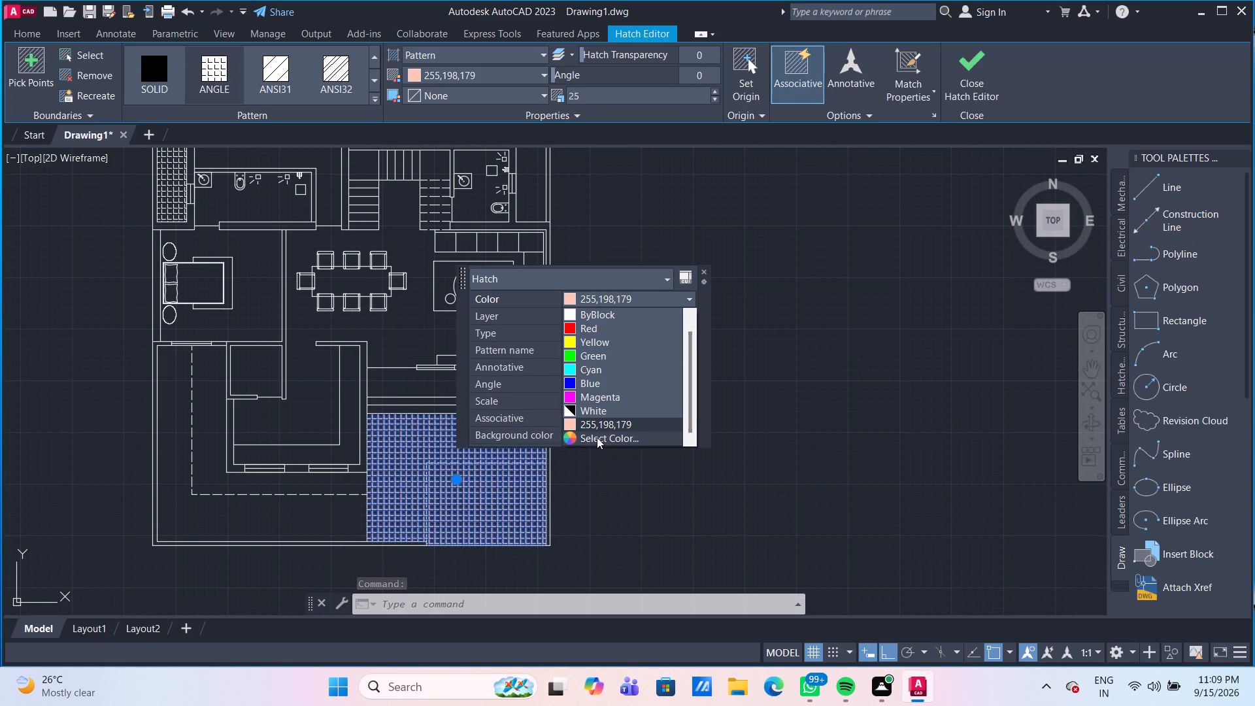
pyautogui.click(597, 437)
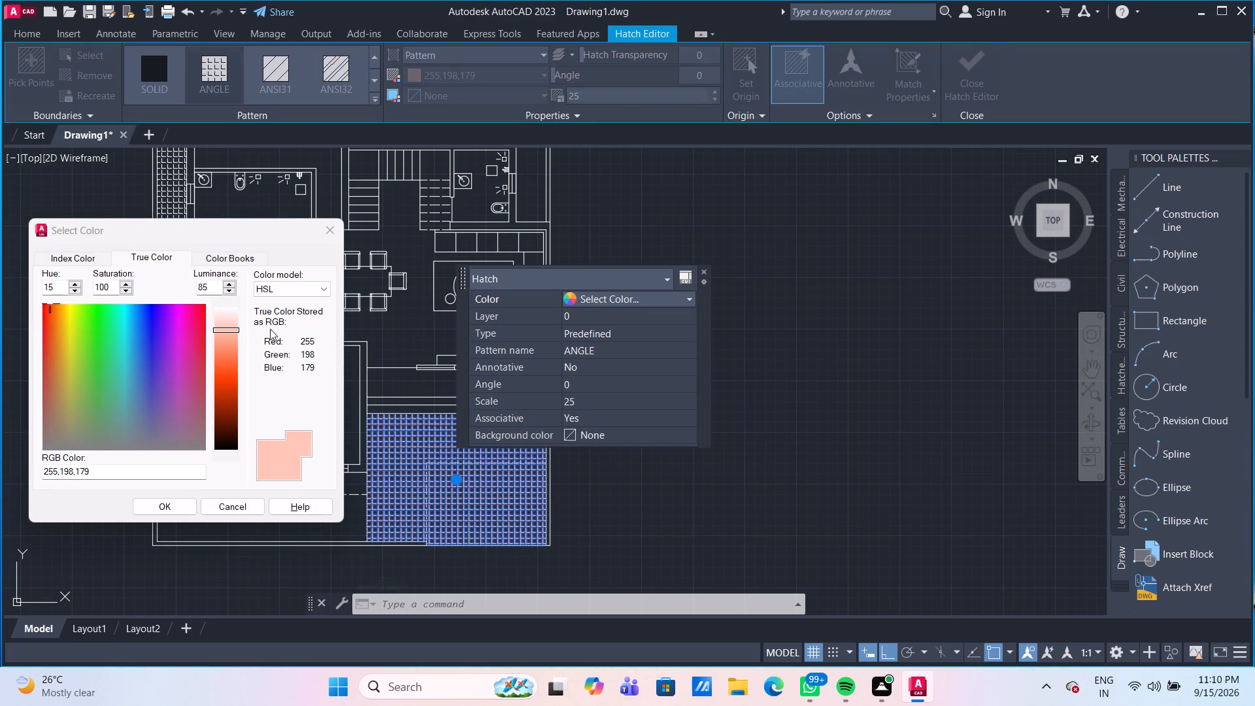
pyautogui.click(224, 328)
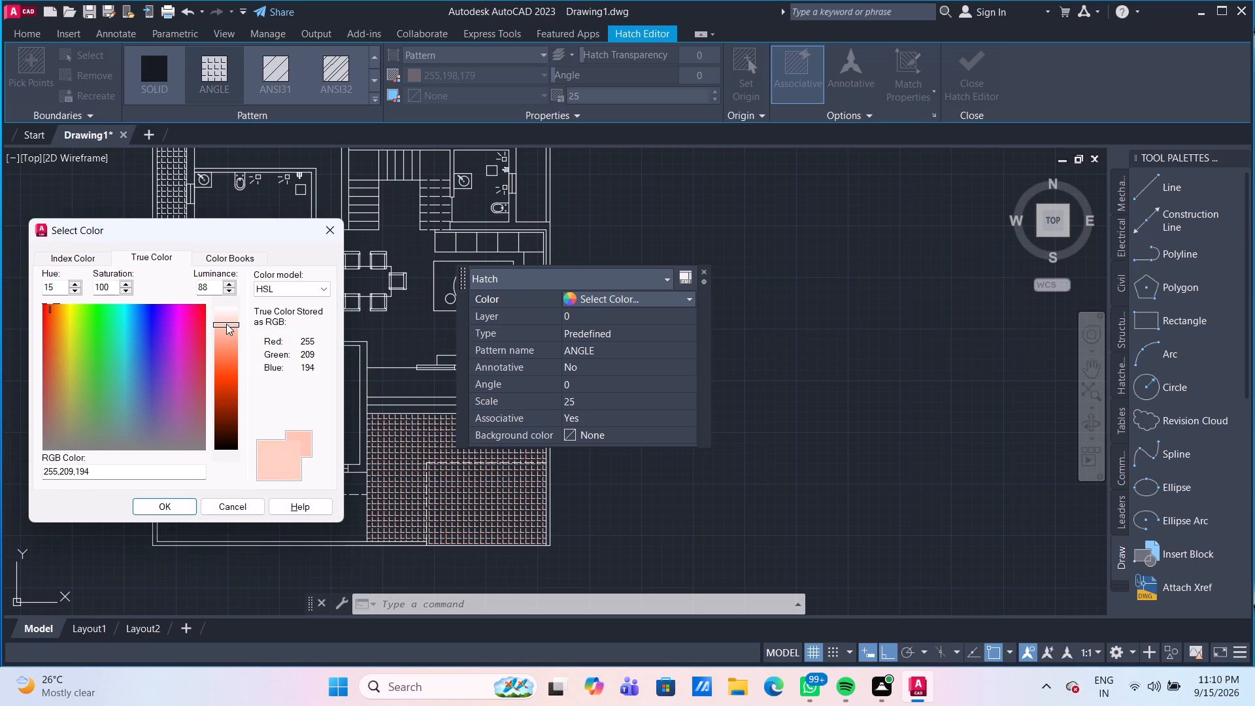
pyautogui.click(172, 509)
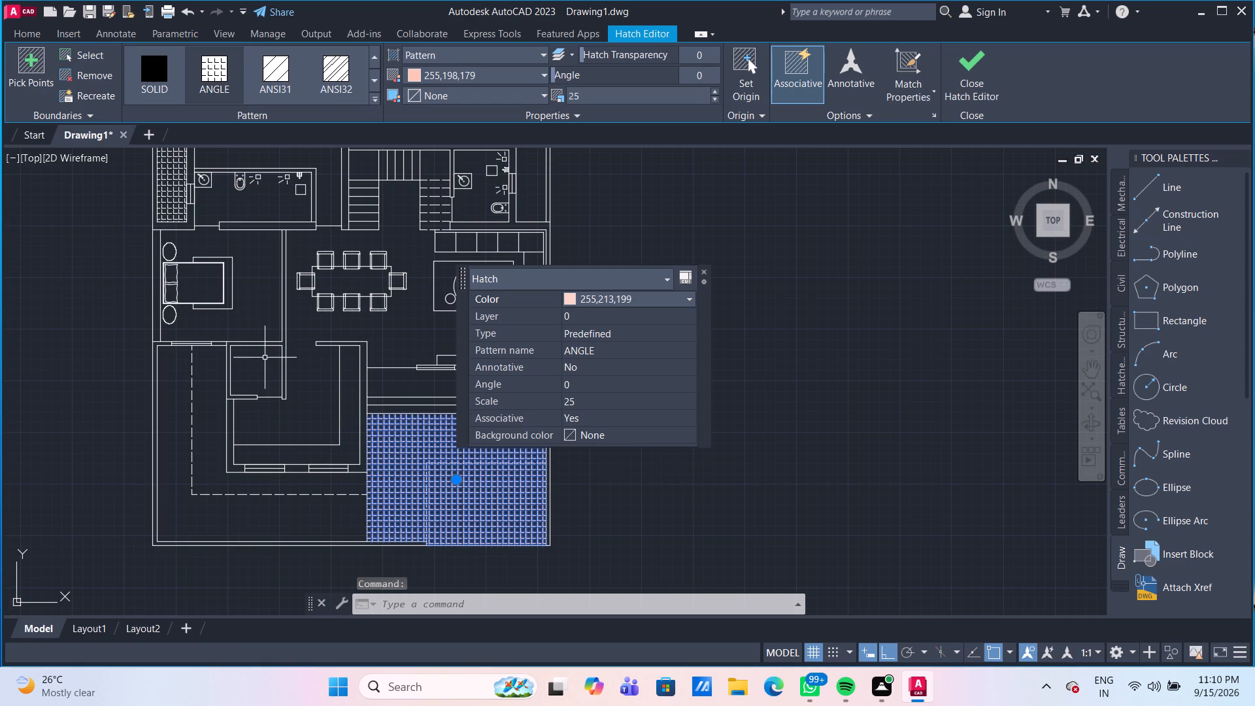
pyautogui.press('Escape')
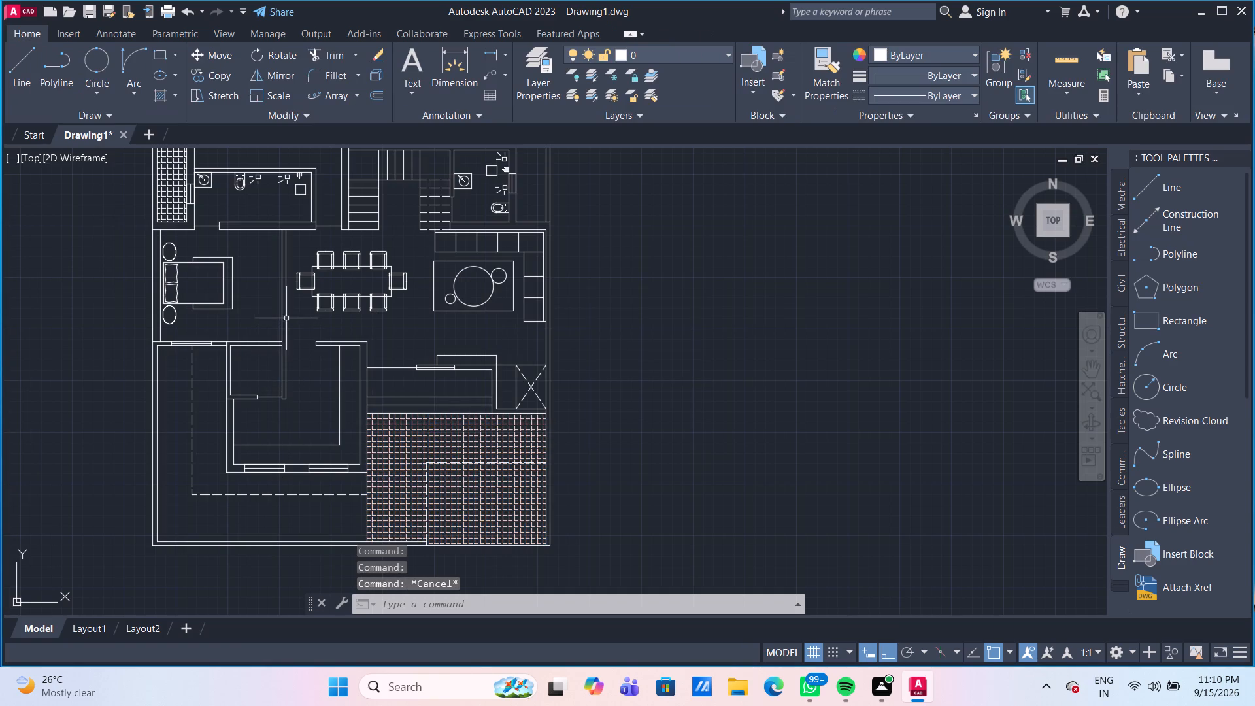
# Set the color of the narrow strip's hatch beside the upper-left bedroom to 255,213,199.
pyautogui.moveTo(290, 320); pyautogui.dragTo(350, 429, button='middle')
pyautogui.click(235, 262)
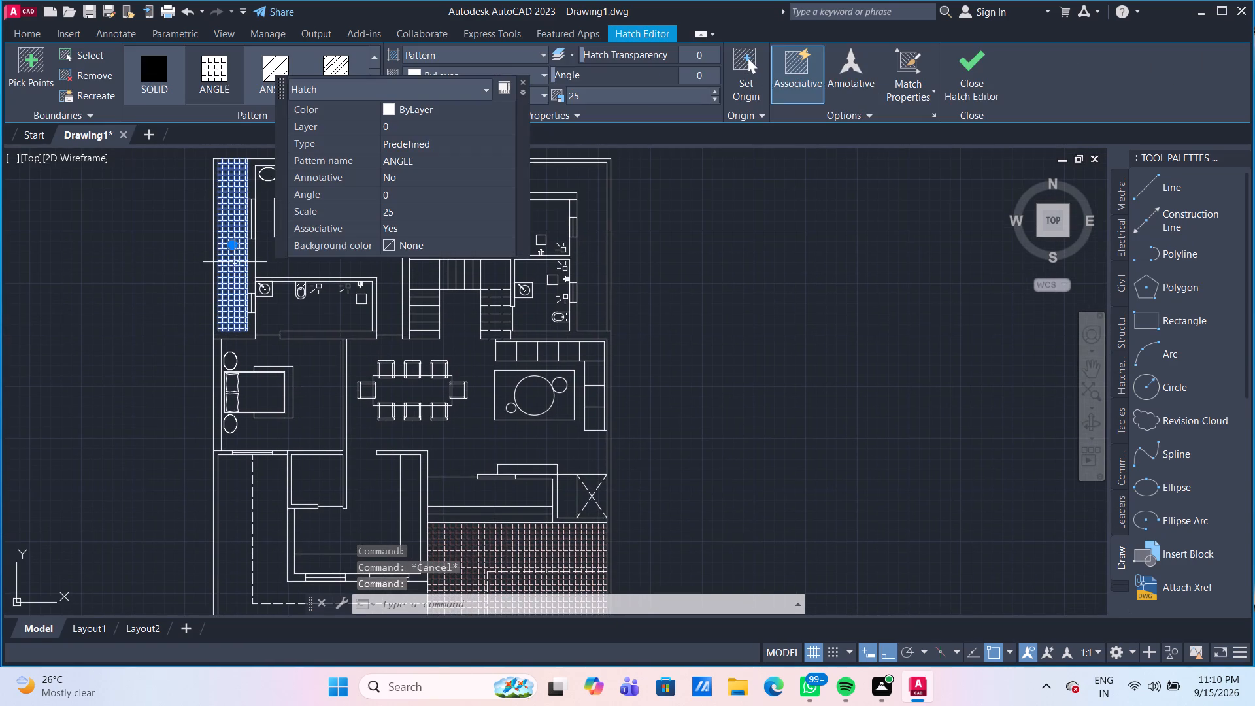
pyautogui.click(389, 110)
pyautogui.click(389, 110)
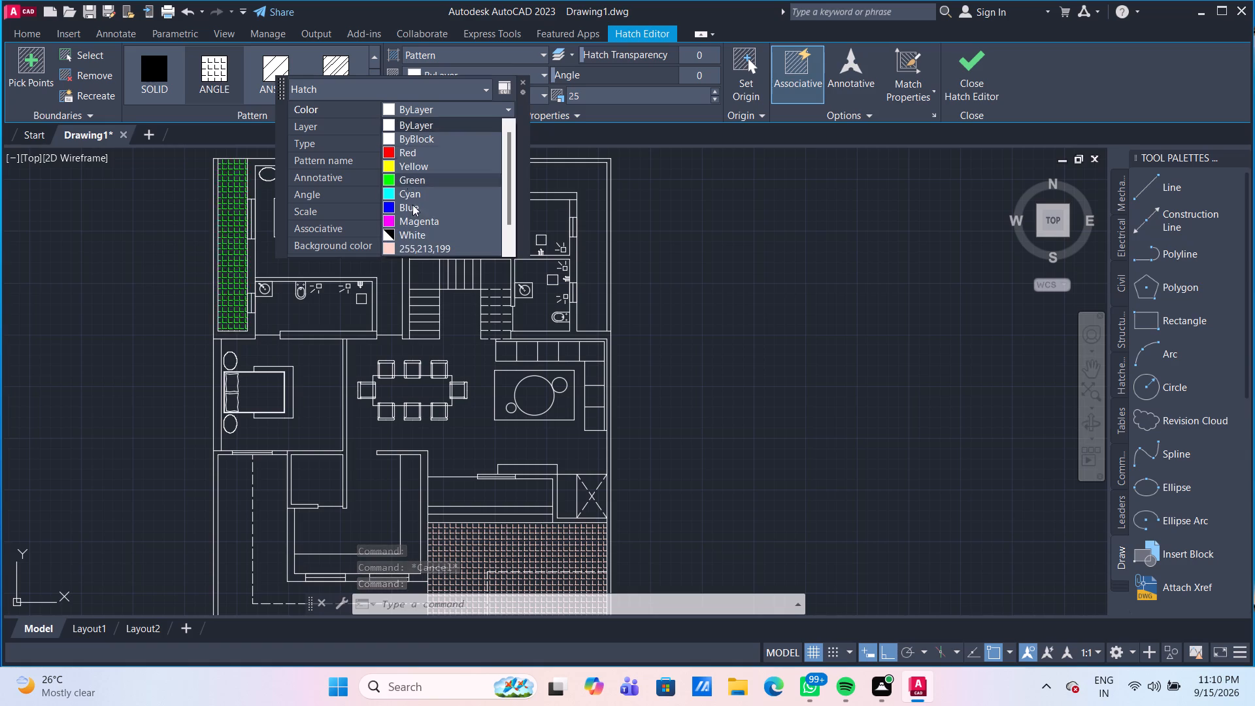
pyautogui.click(416, 248)
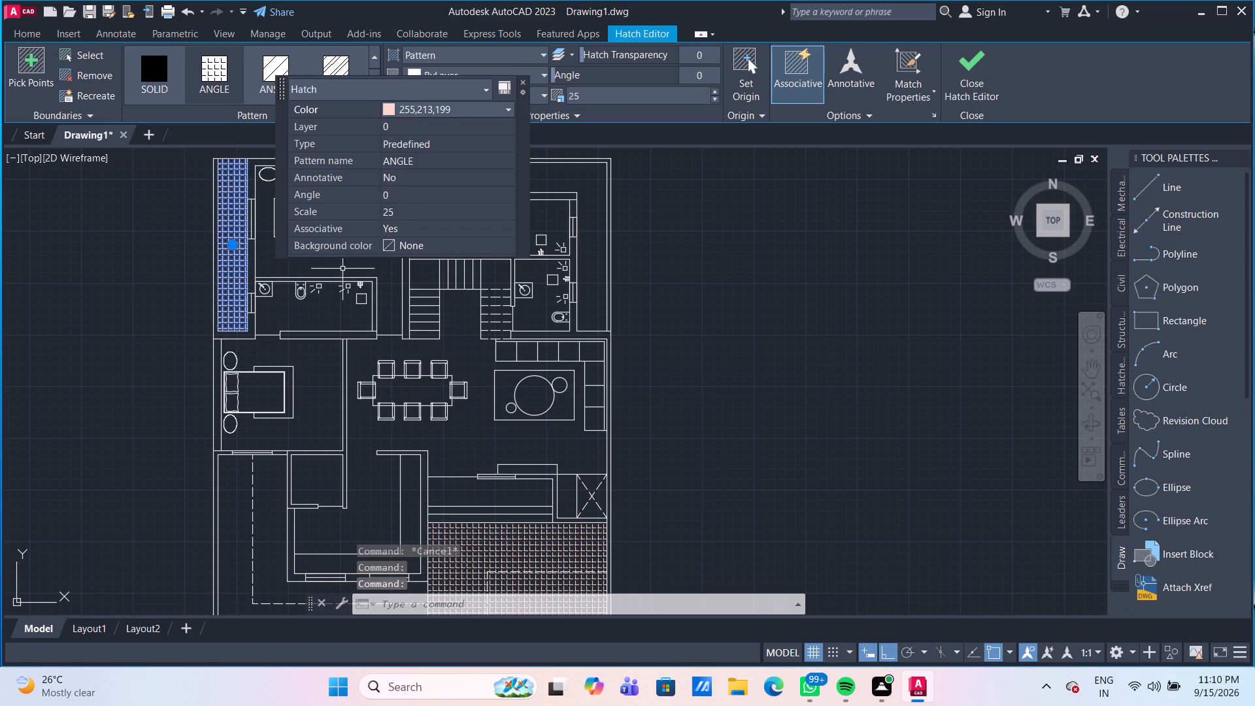
pyautogui.press('Escape')
# Start a hatch and look through the available patterns for the L-shaped strip at the plan's lower-left corner.
pyautogui.scroll(-1, 210, 360)
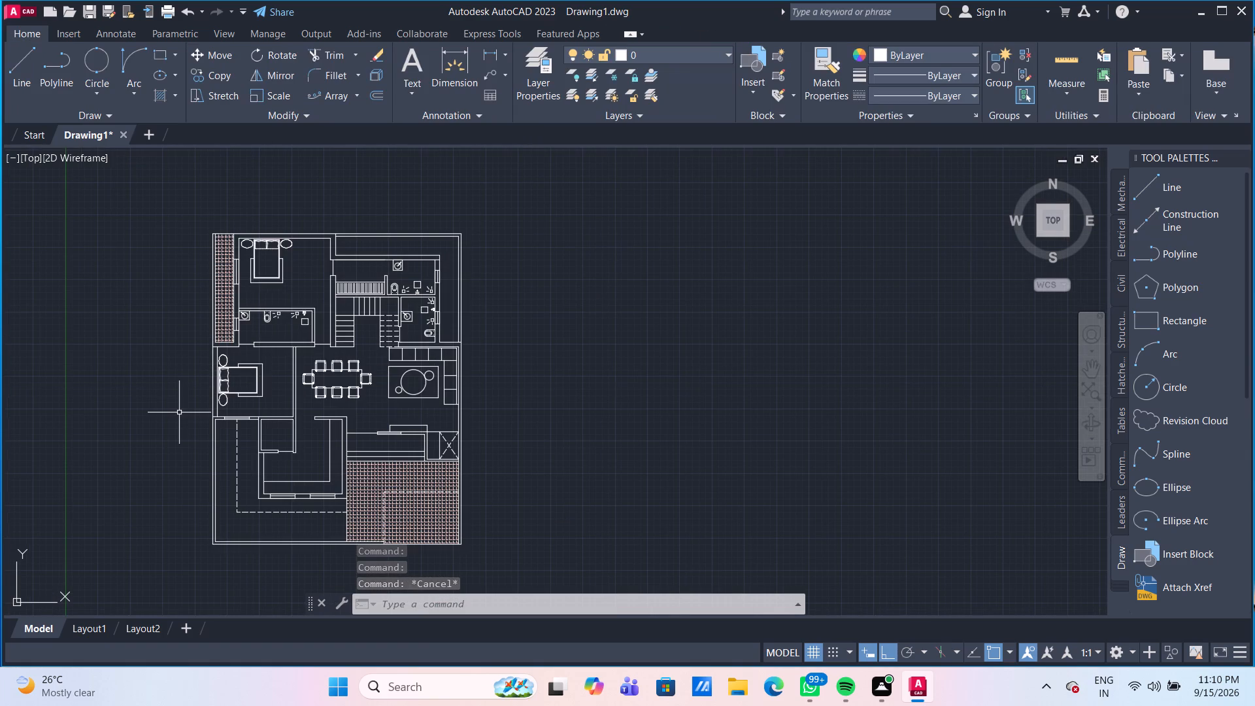
pyautogui.scroll(1, 255, 479)
pyautogui.moveTo(255, 476); pyautogui.dragTo(259, 358, button='middle')
pyautogui.scroll(2, 248, 411)
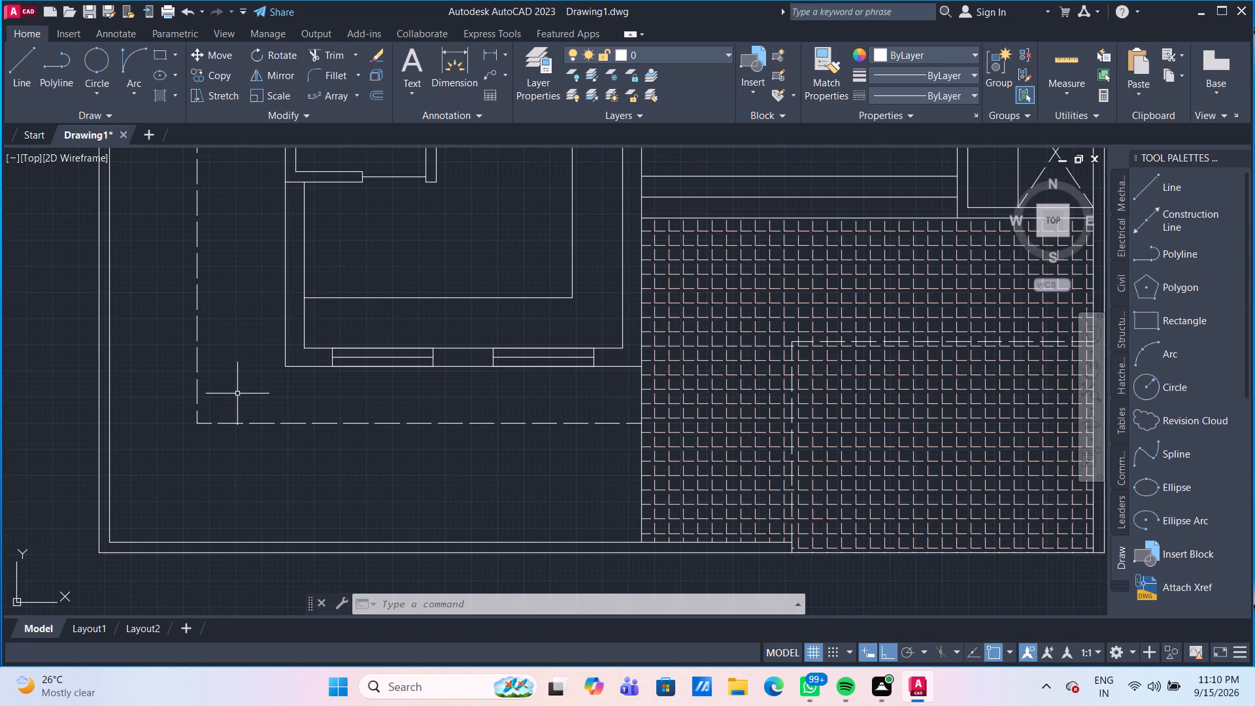
pyautogui.scroll(-1, 237, 393)
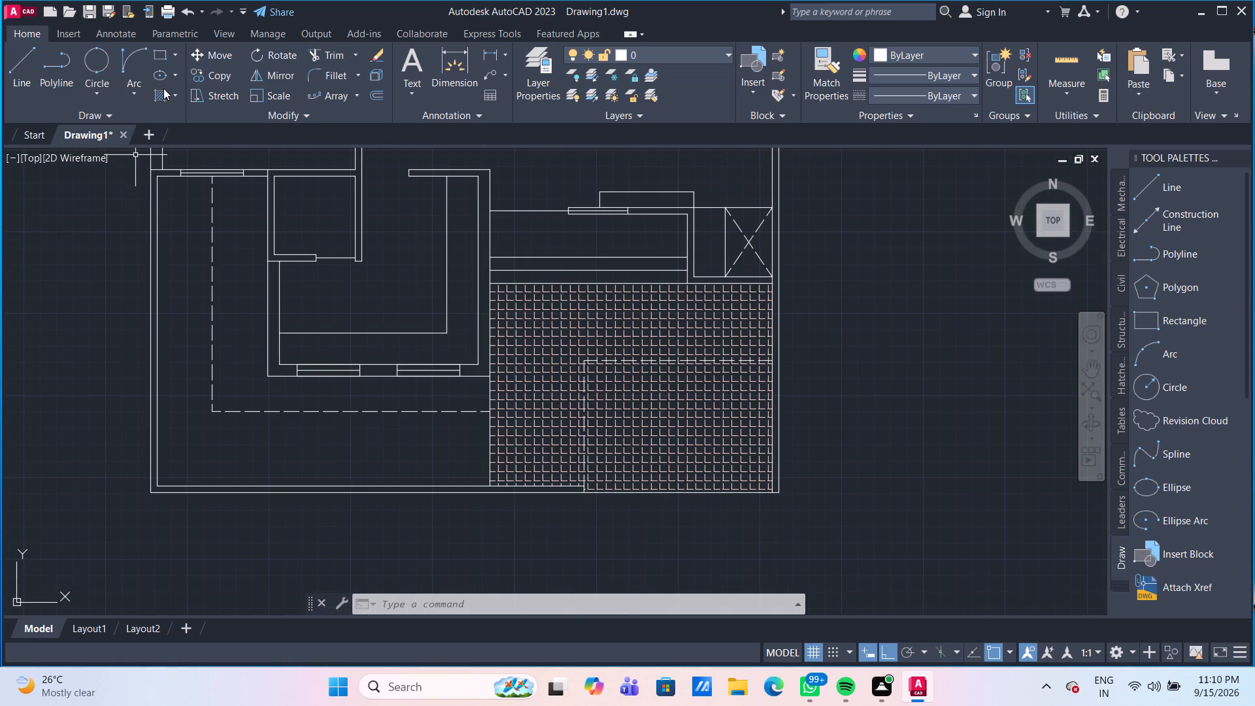
pyautogui.click(163, 88)
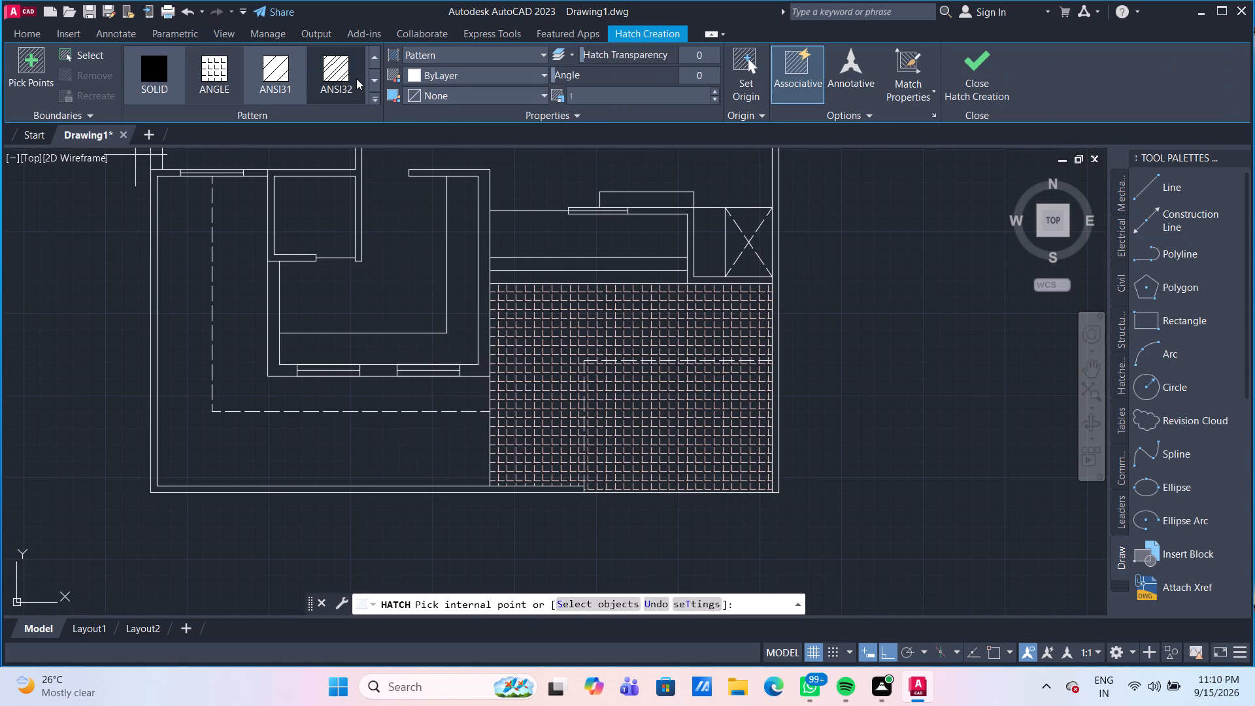
pyautogui.click(376, 84)
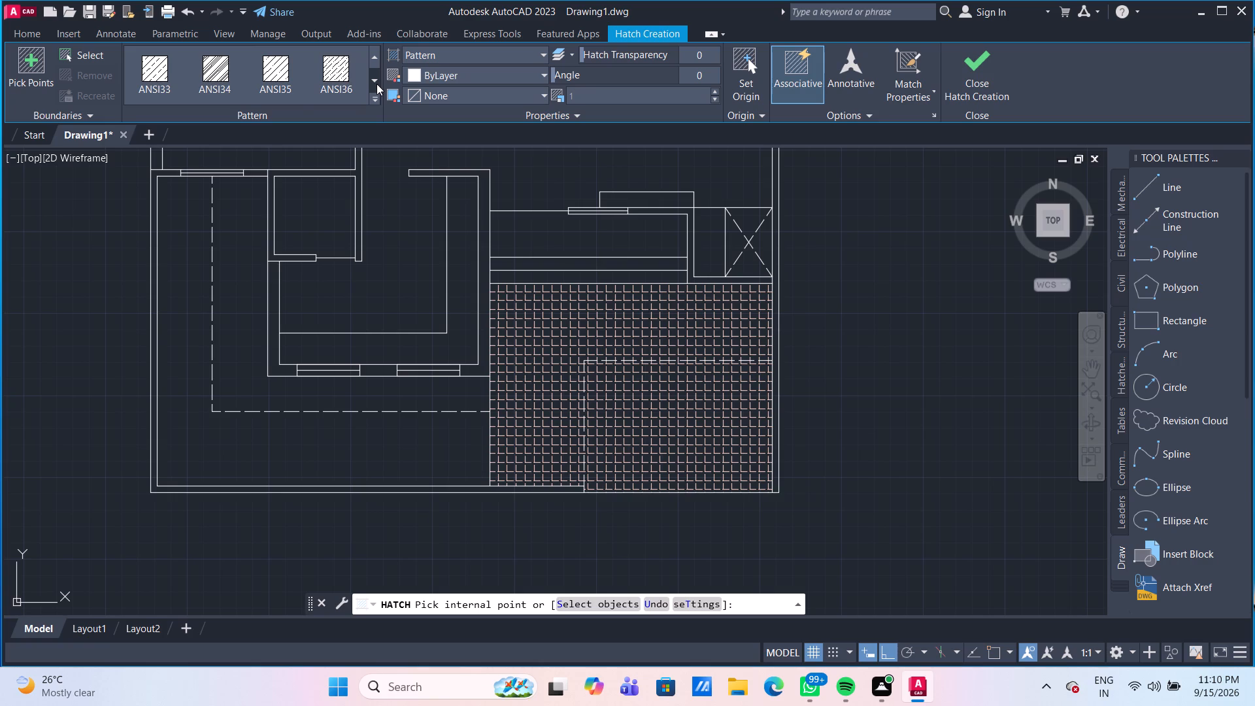
pyautogui.click(376, 84)
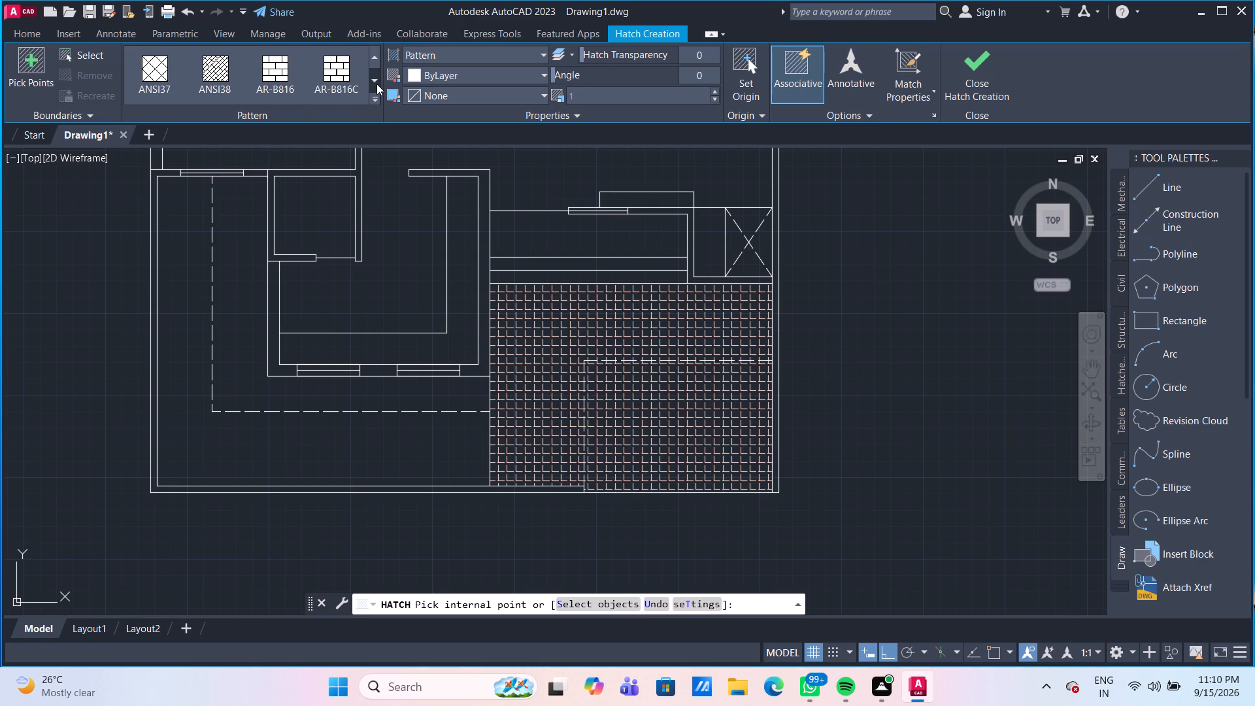
pyautogui.click(376, 84)
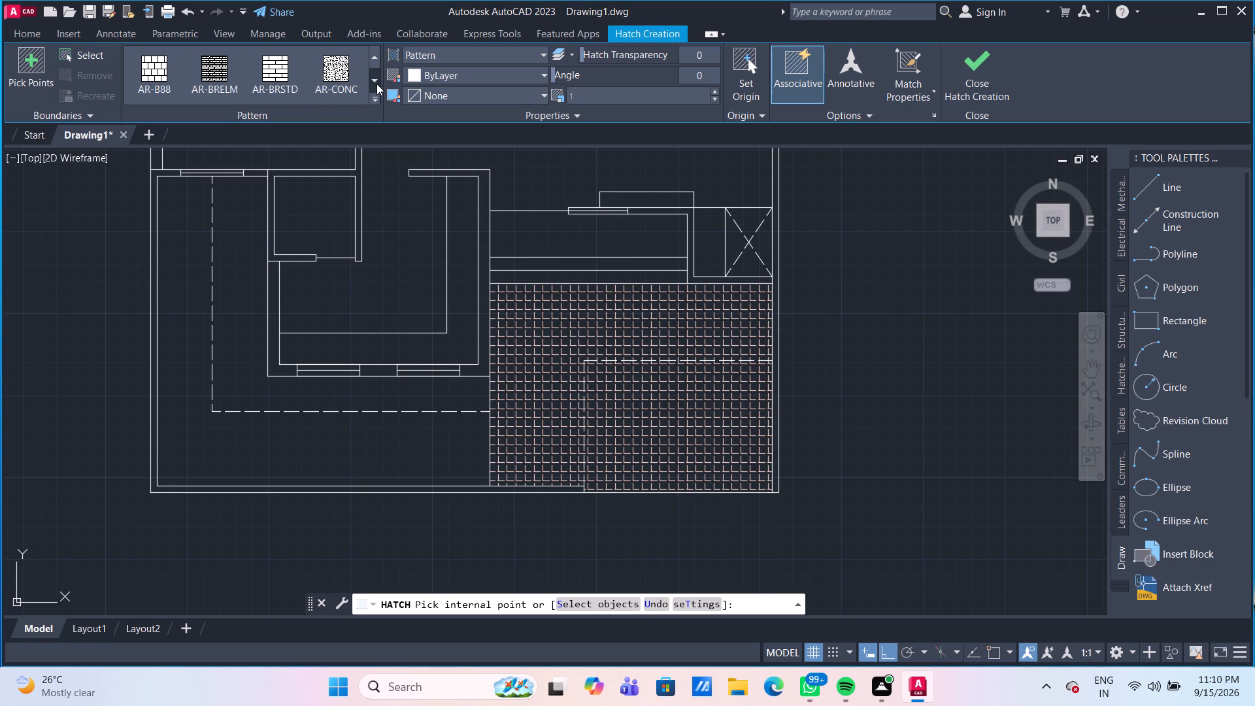
pyautogui.click(376, 84)
pyautogui.click(376, 84)
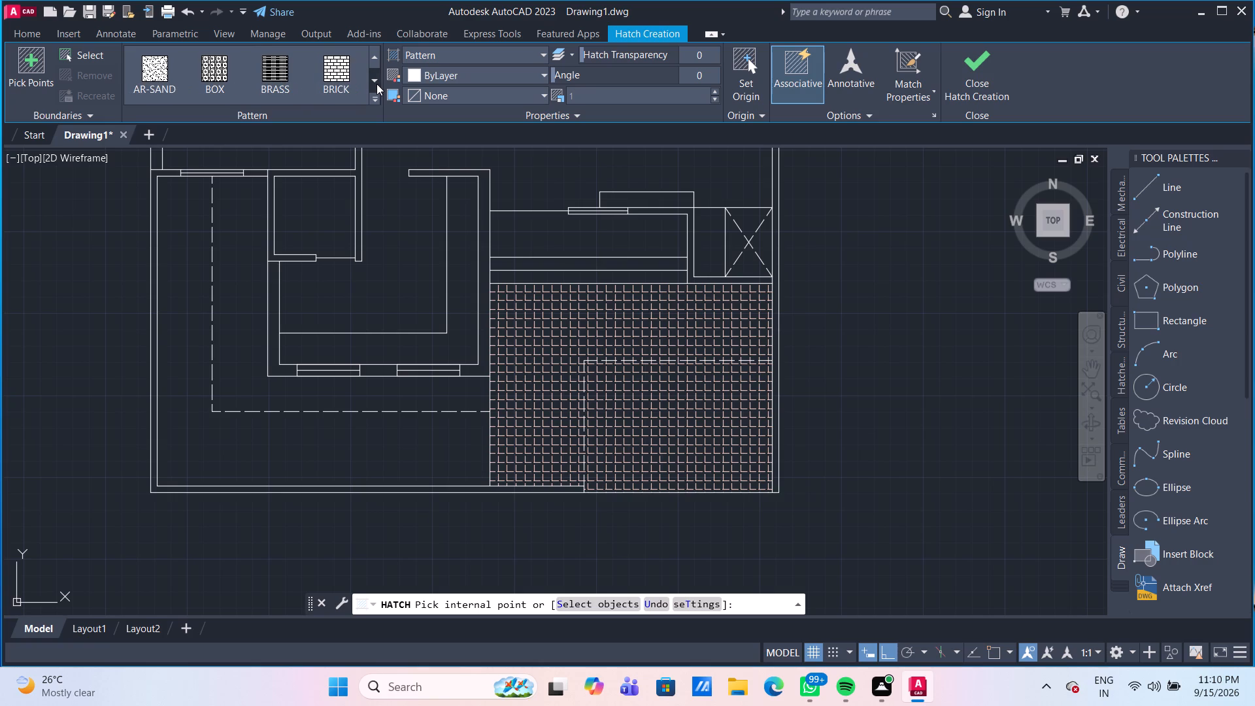
pyautogui.click(376, 84)
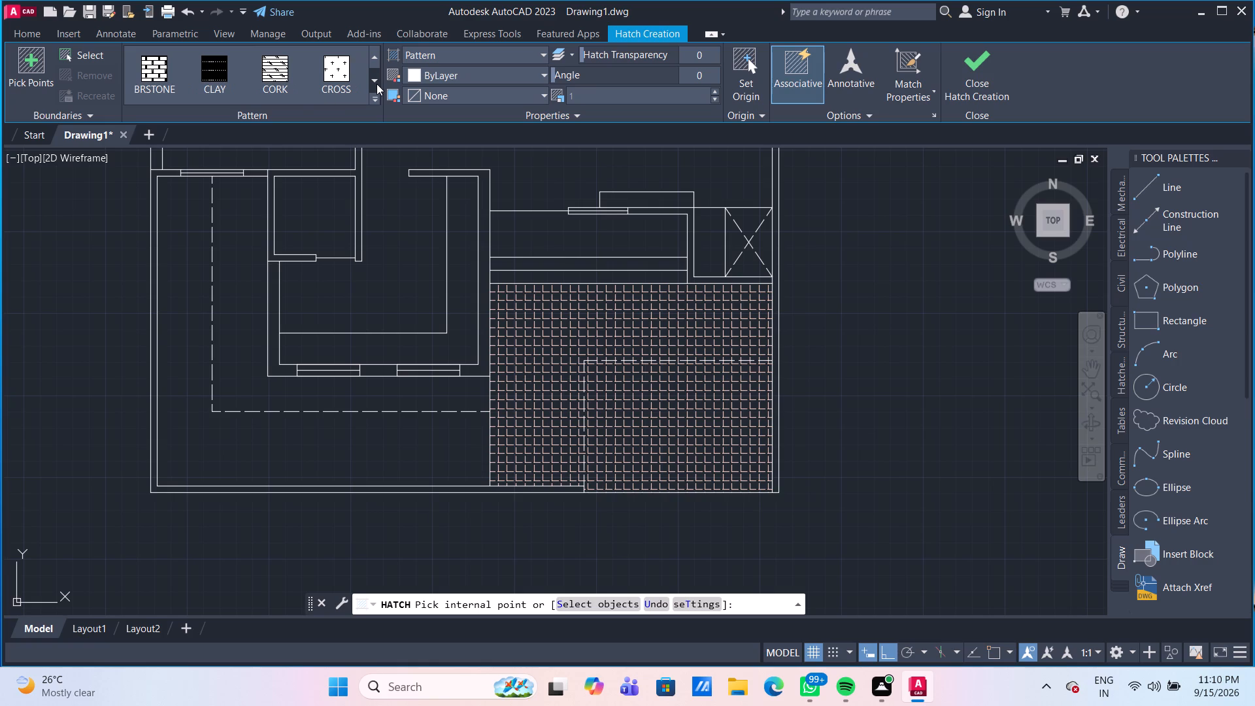
pyautogui.click(376, 84)
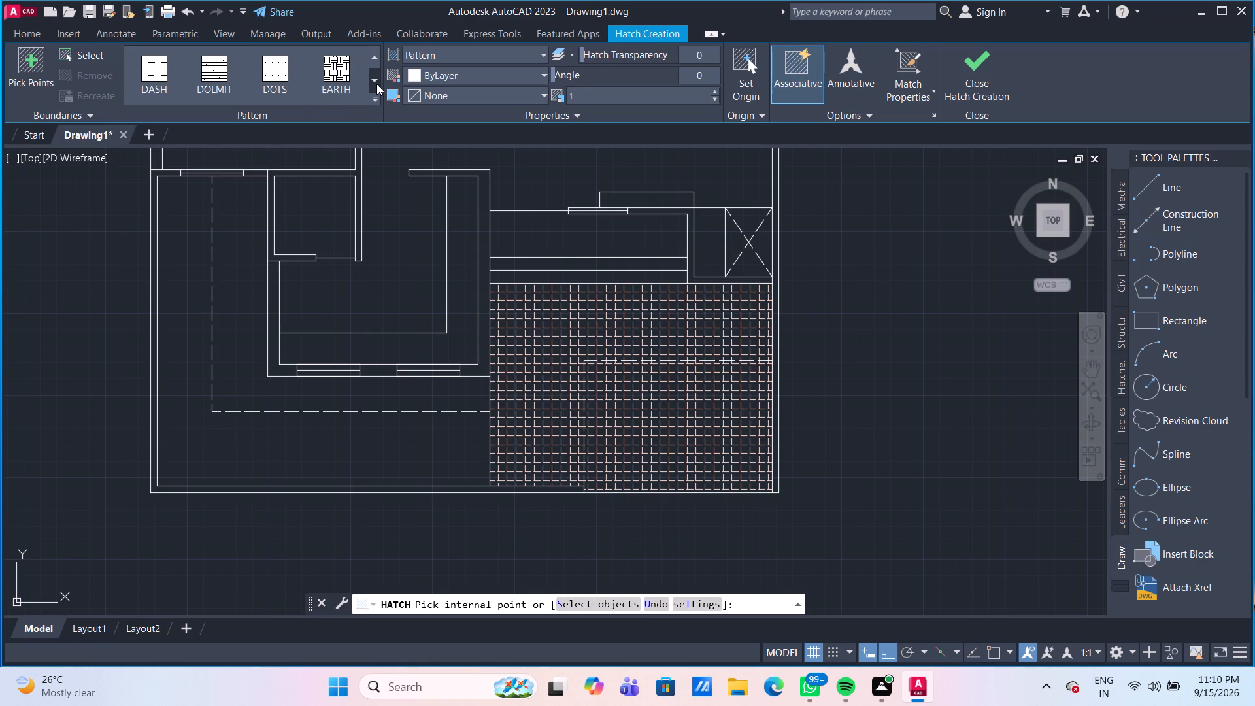
pyautogui.click(376, 84)
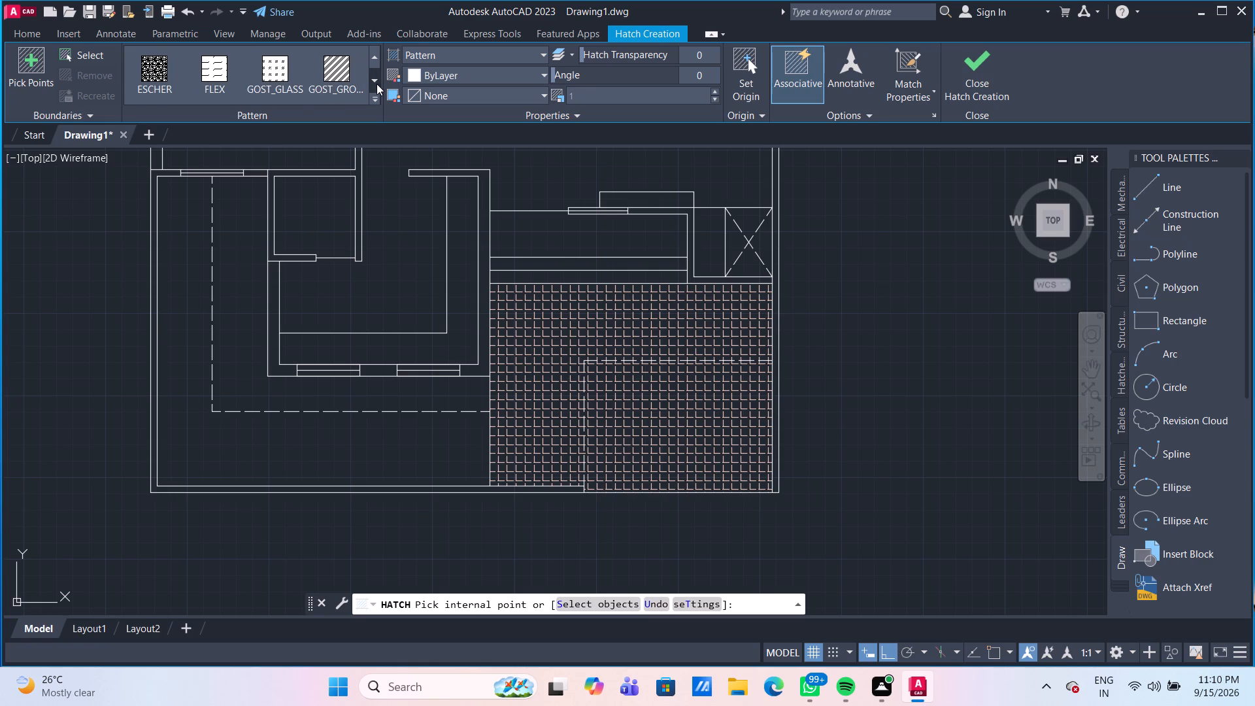
pyautogui.click(376, 84)
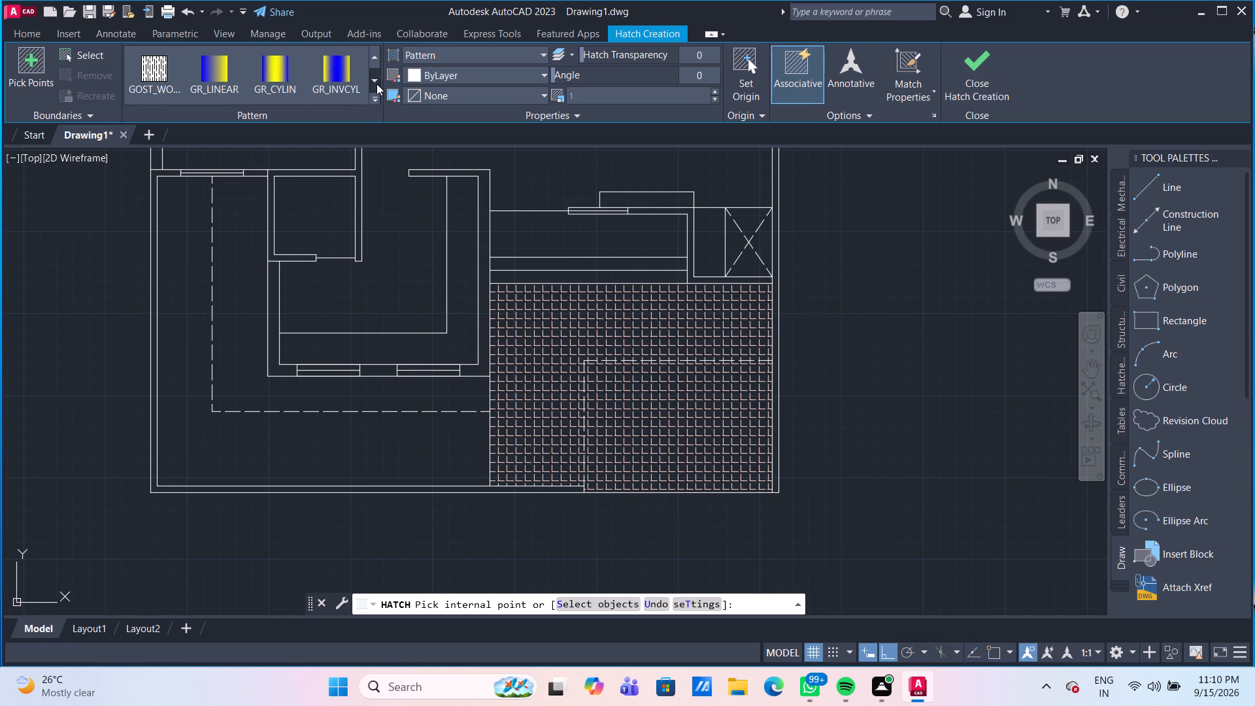
pyautogui.click(376, 84)
pyautogui.click(376, 84)
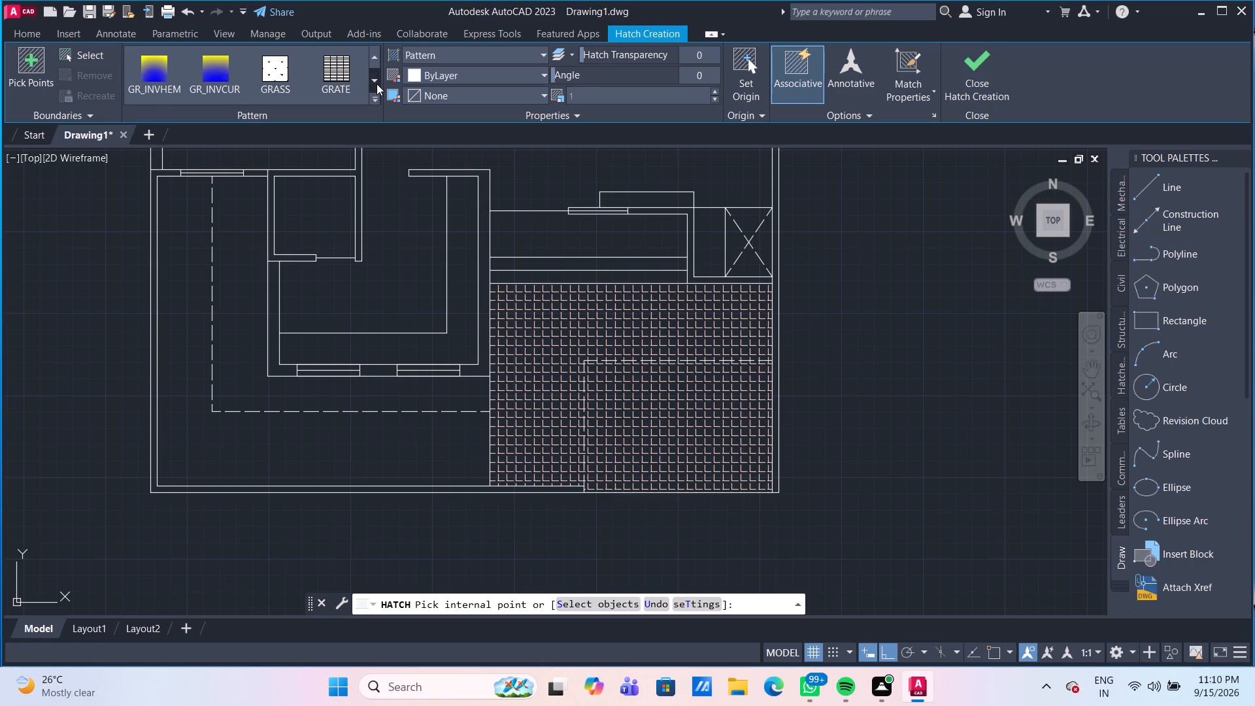
pyautogui.click(376, 84)
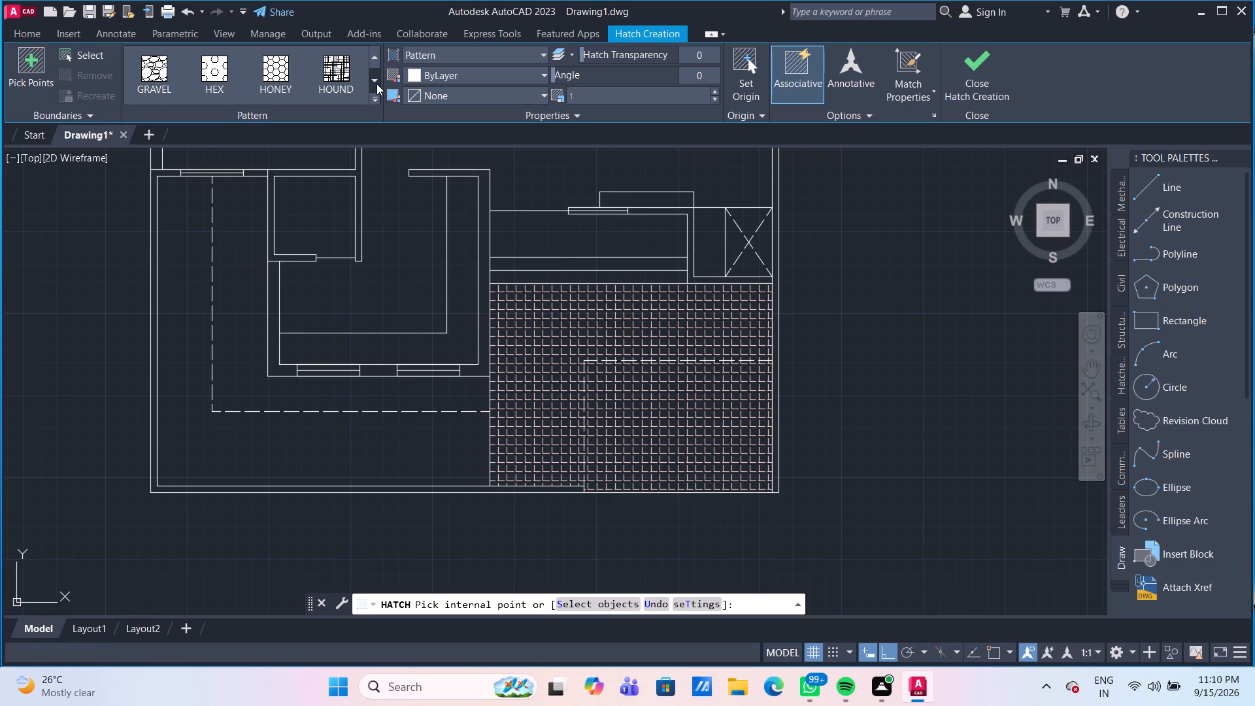
pyautogui.click(376, 84)
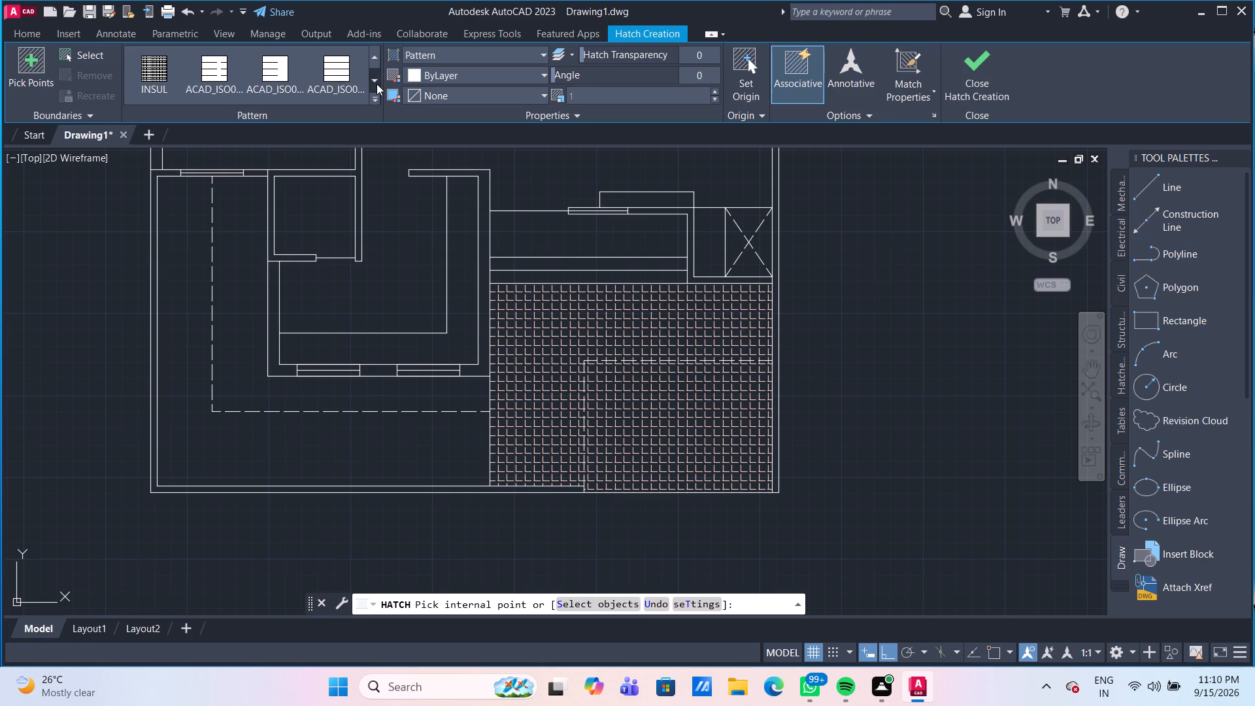
pyautogui.click(376, 84)
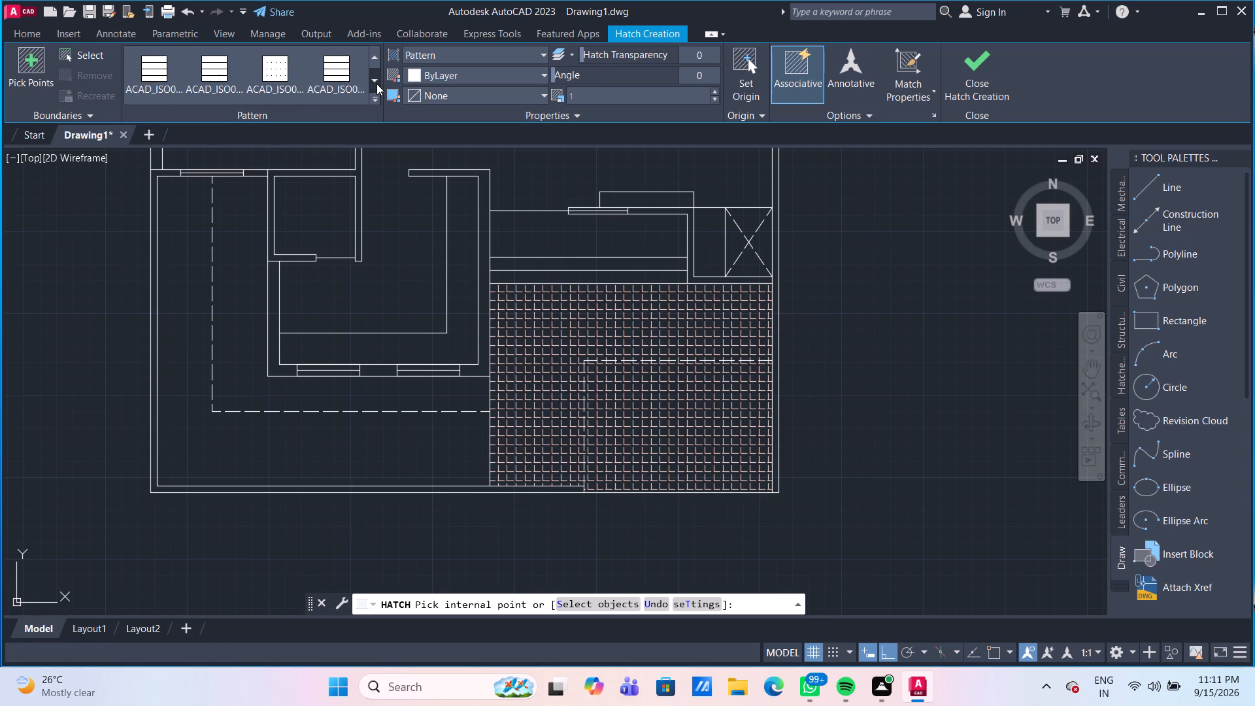
pyautogui.click(376, 84)
pyautogui.click(376, 84)
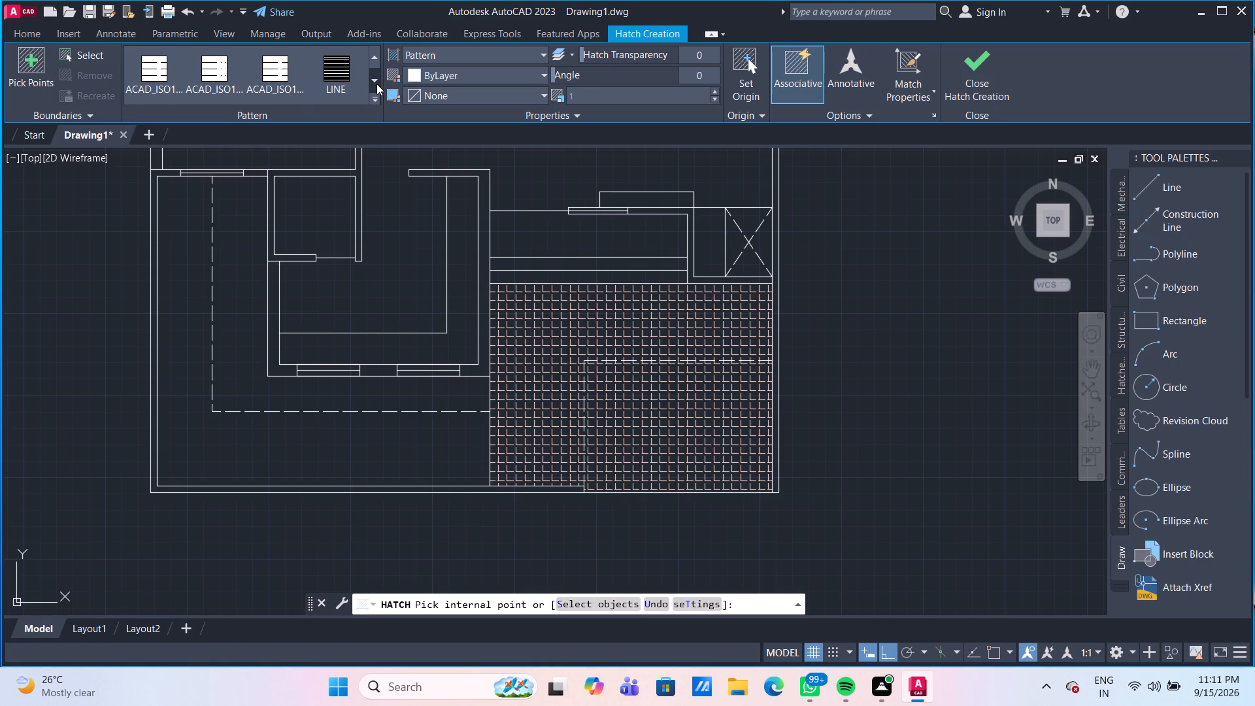
pyautogui.click(376, 84)
pyautogui.click(376, 84)
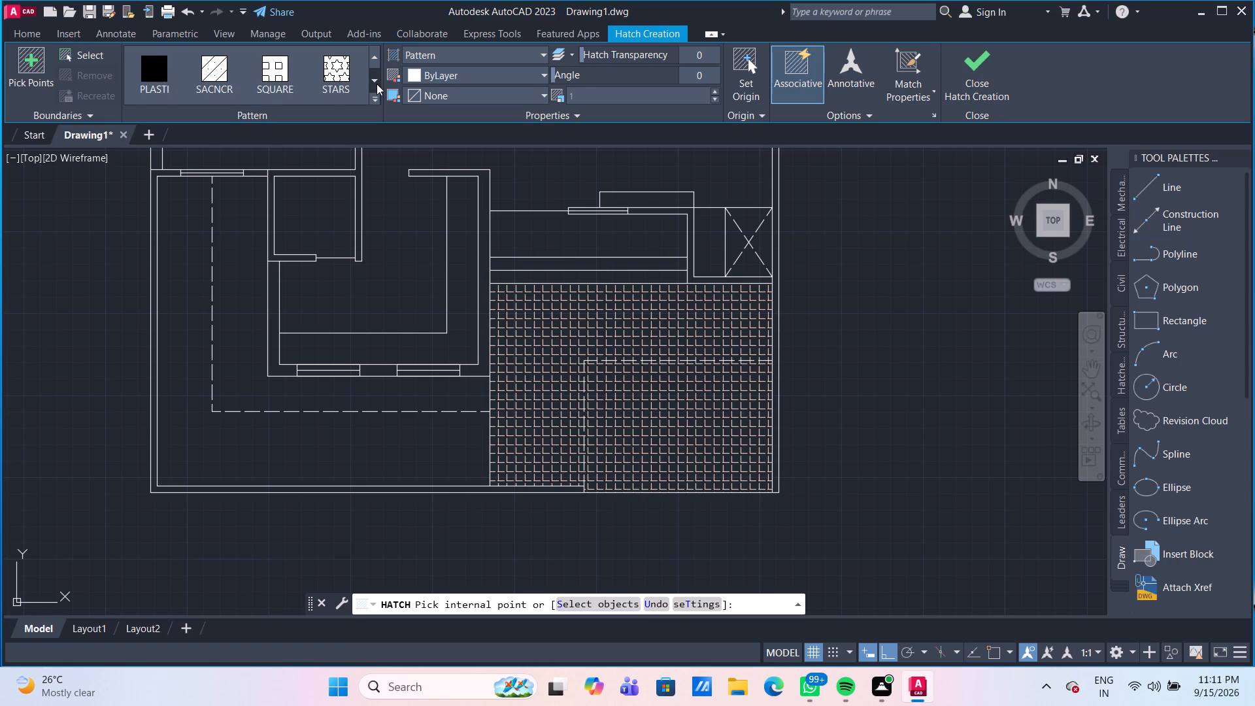
pyautogui.click(376, 84)
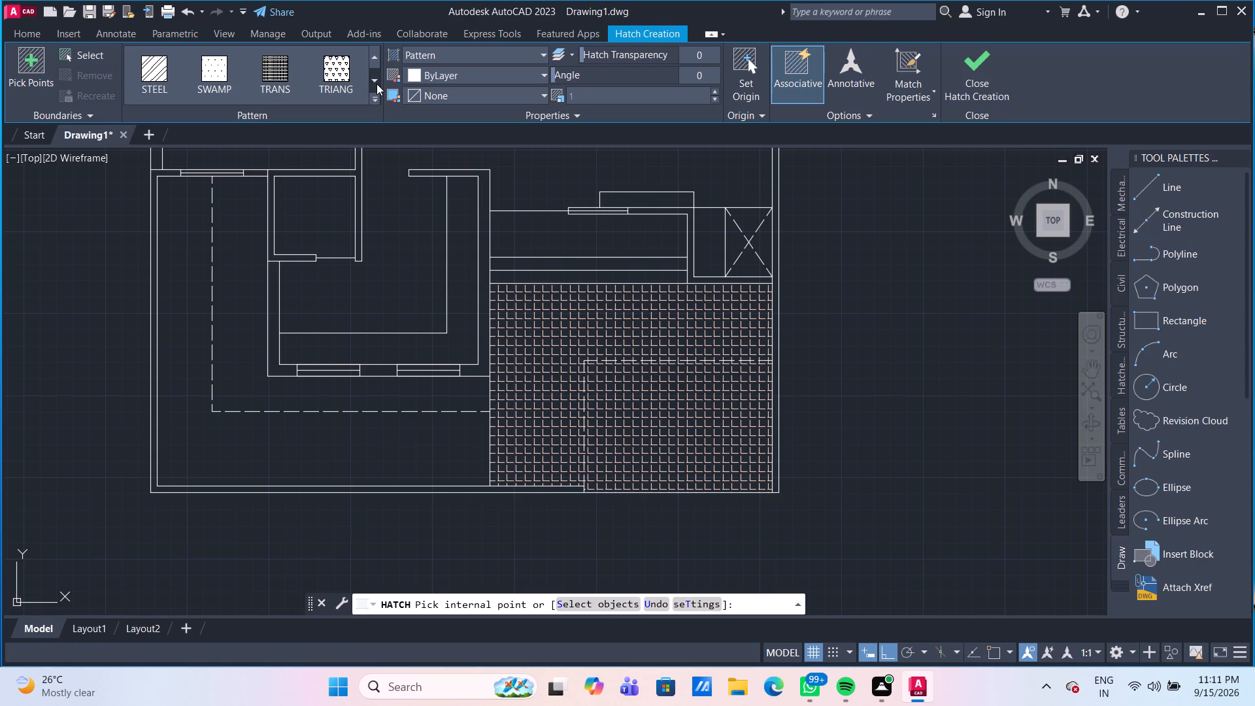
pyautogui.click(376, 84)
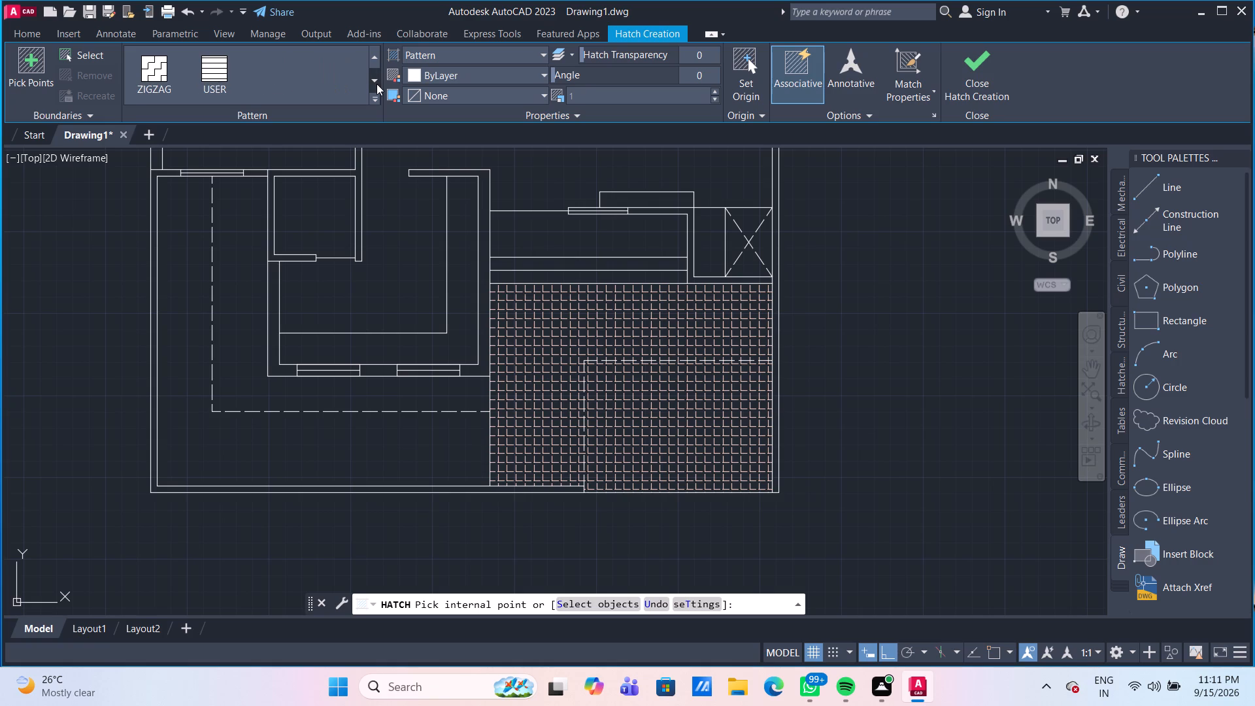
pyautogui.click(372, 58)
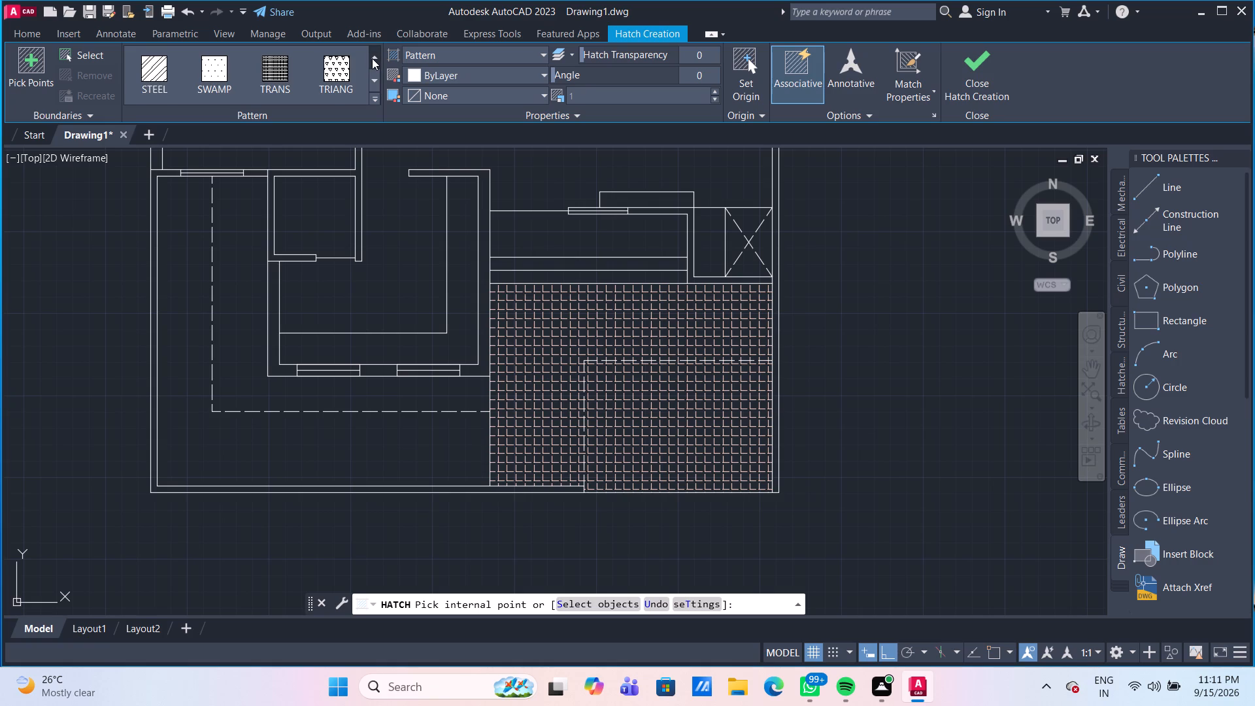
pyautogui.click(372, 58)
pyautogui.click(372, 58)
pyautogui.click(372, 58)
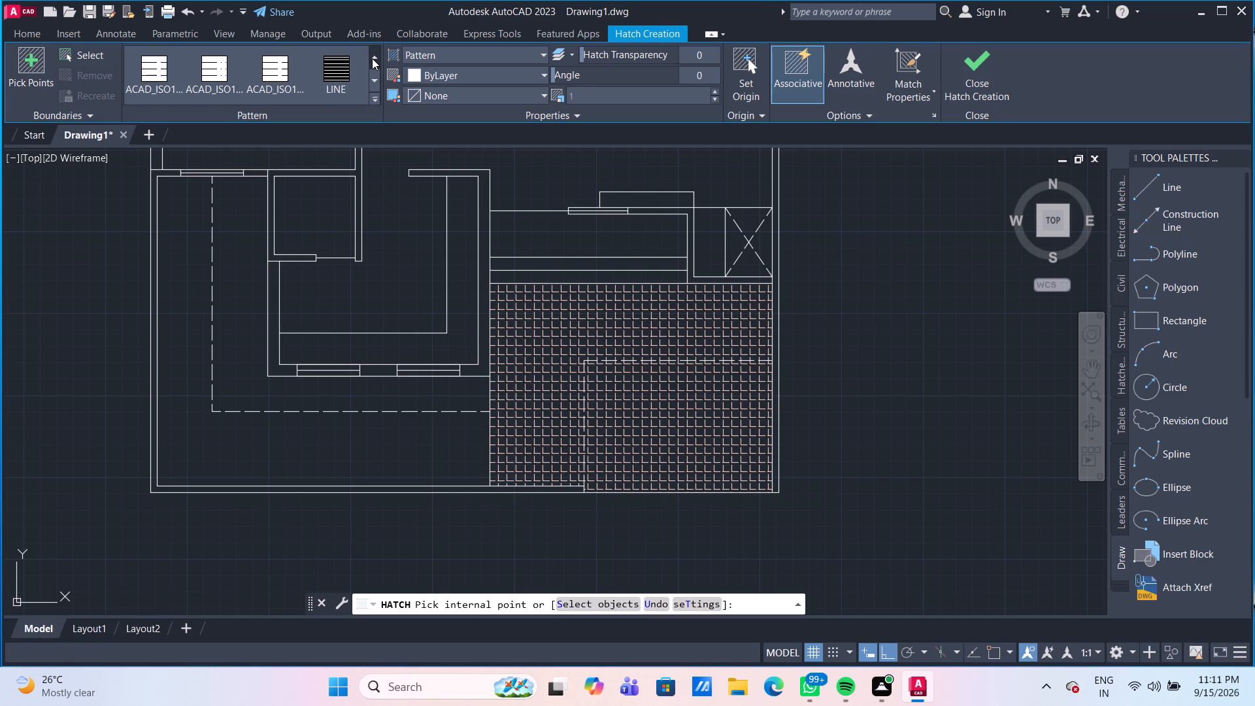
pyautogui.click(372, 58)
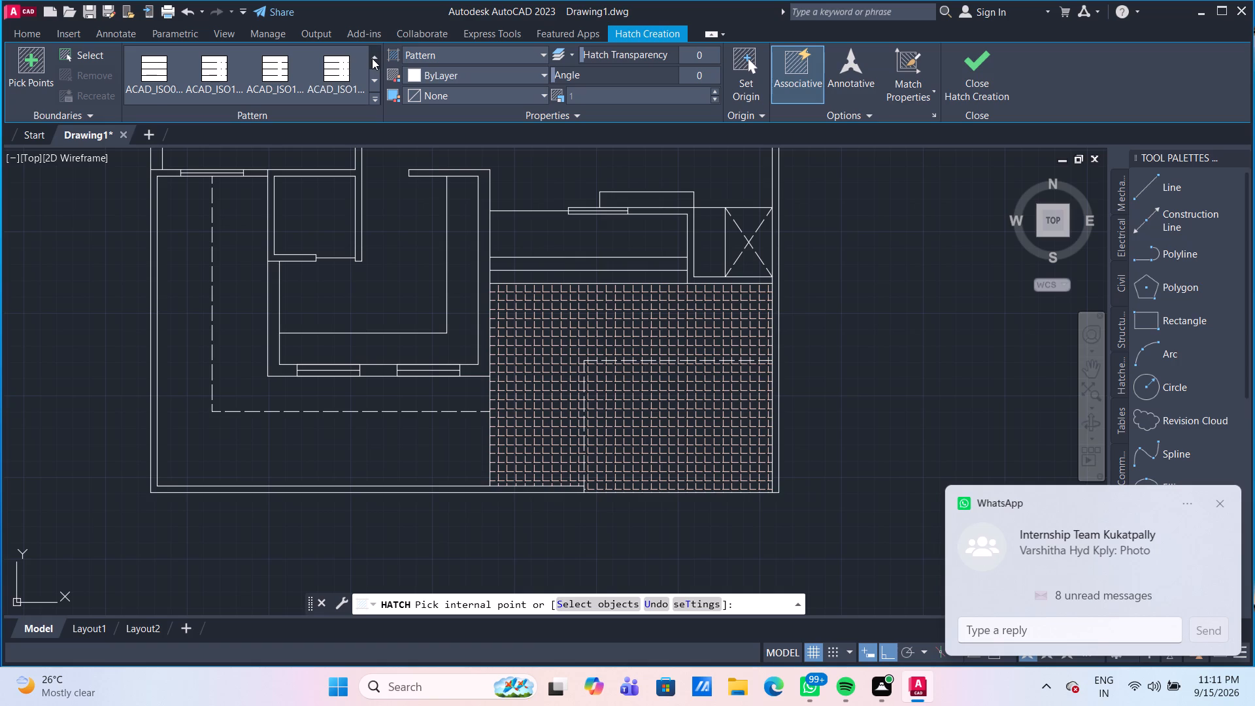
pyautogui.click(372, 58)
pyautogui.click(372, 58)
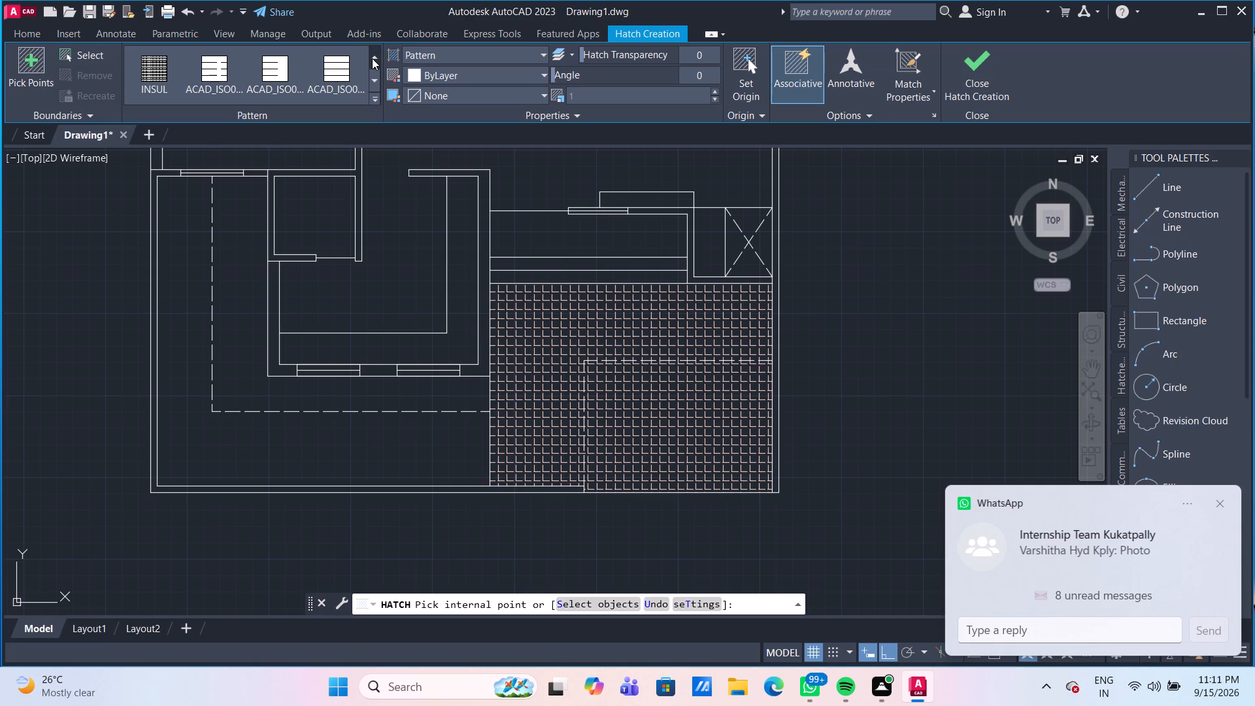
pyautogui.click(372, 58)
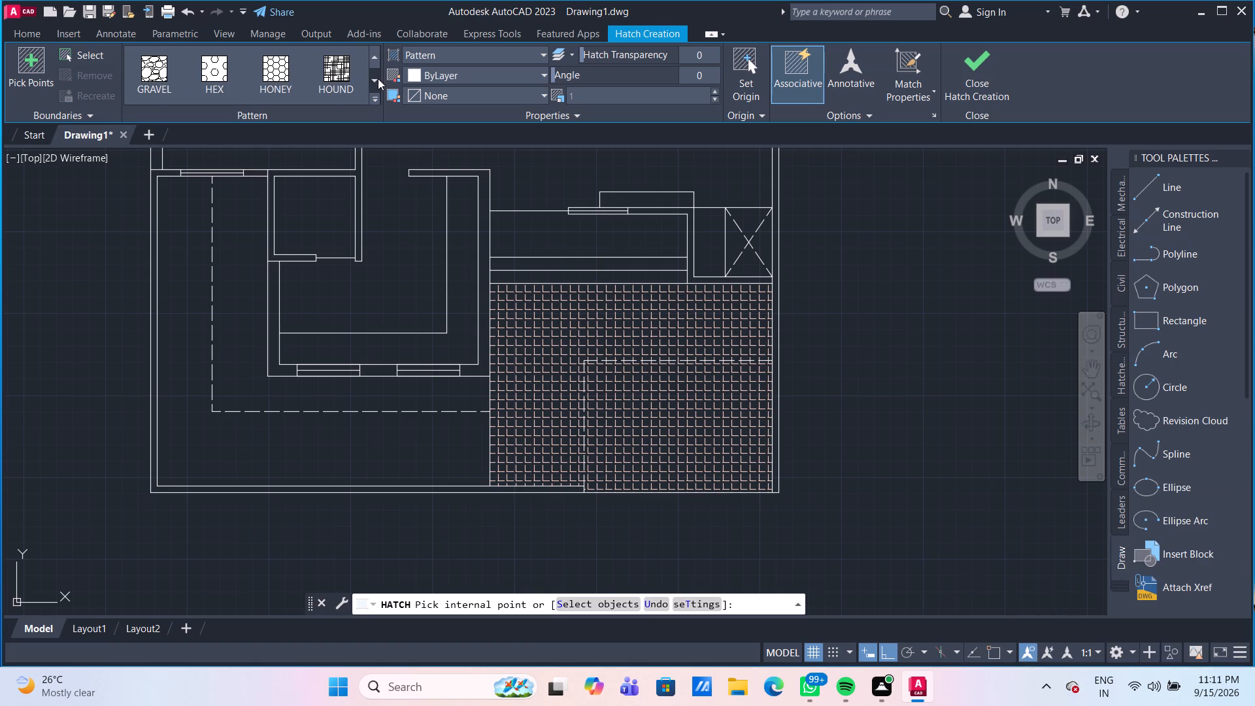
pyautogui.doubleClick(378, 78)
pyautogui.click(378, 78)
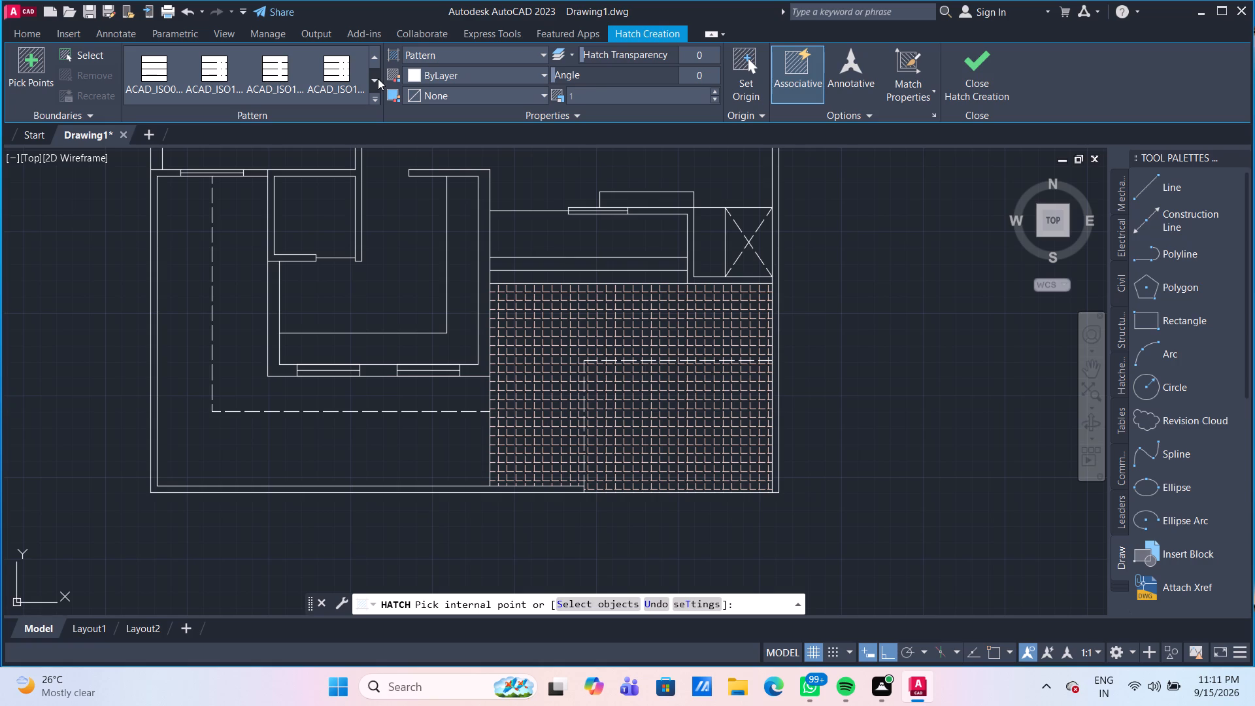
pyautogui.click(378, 78)
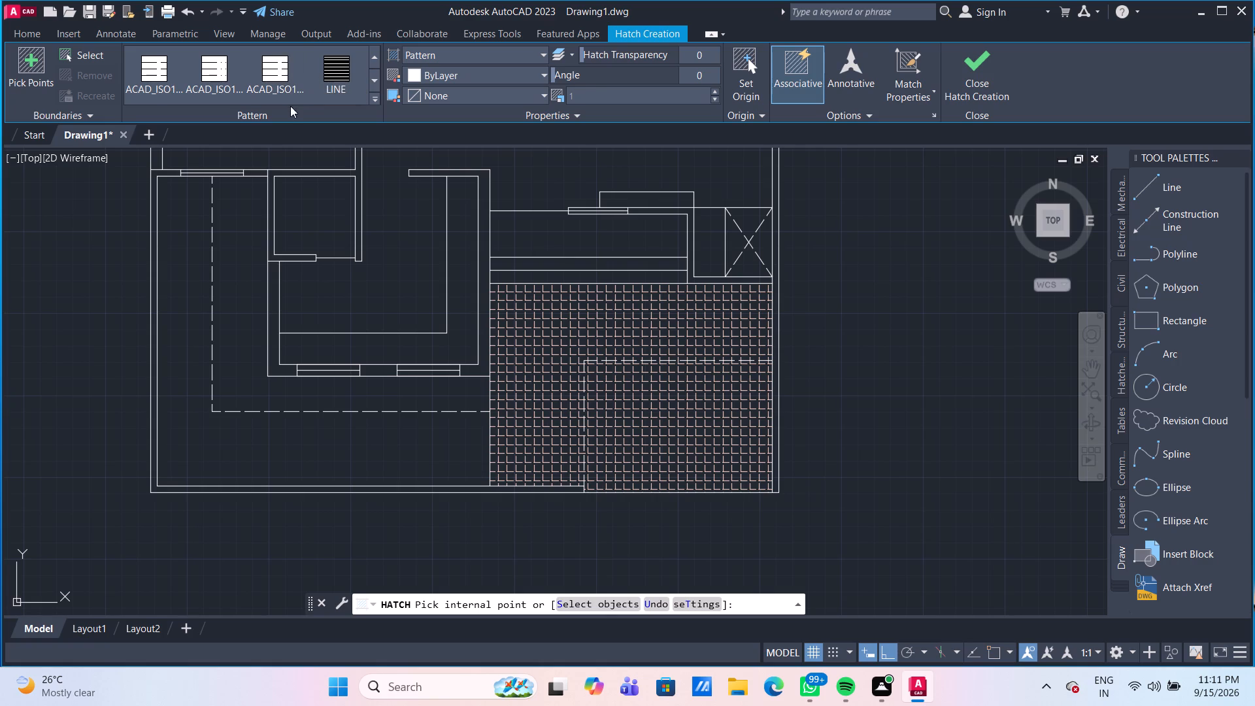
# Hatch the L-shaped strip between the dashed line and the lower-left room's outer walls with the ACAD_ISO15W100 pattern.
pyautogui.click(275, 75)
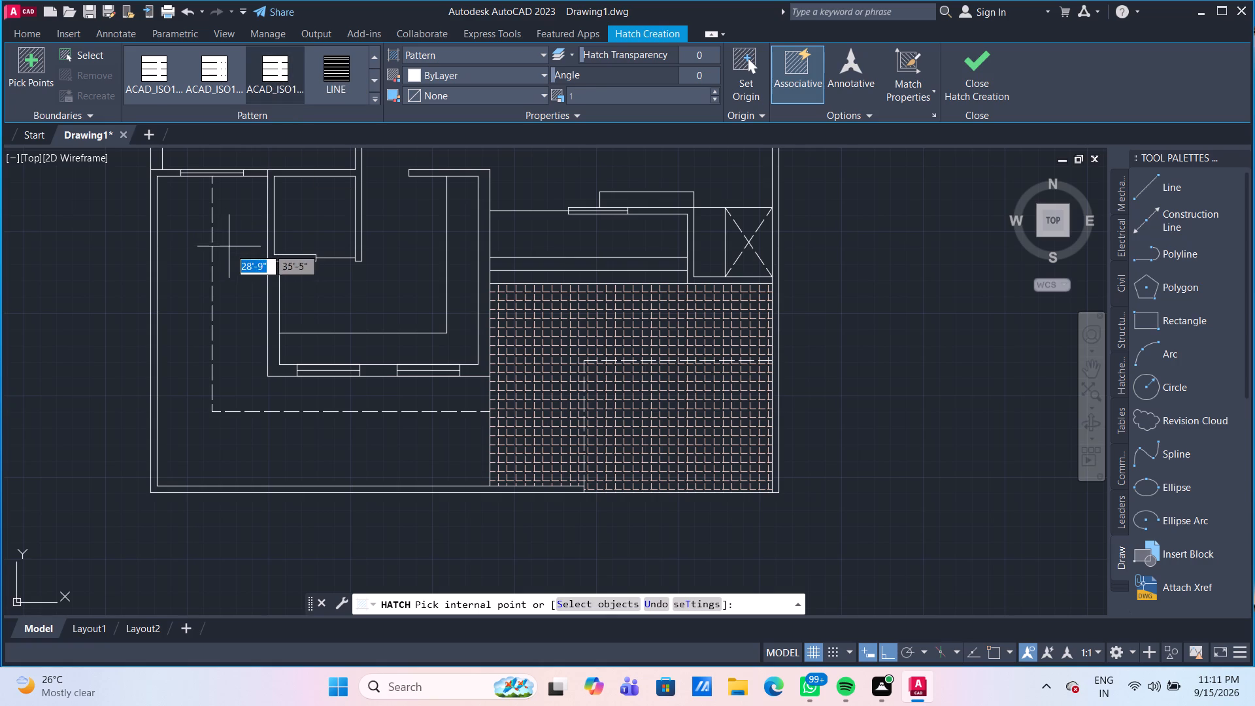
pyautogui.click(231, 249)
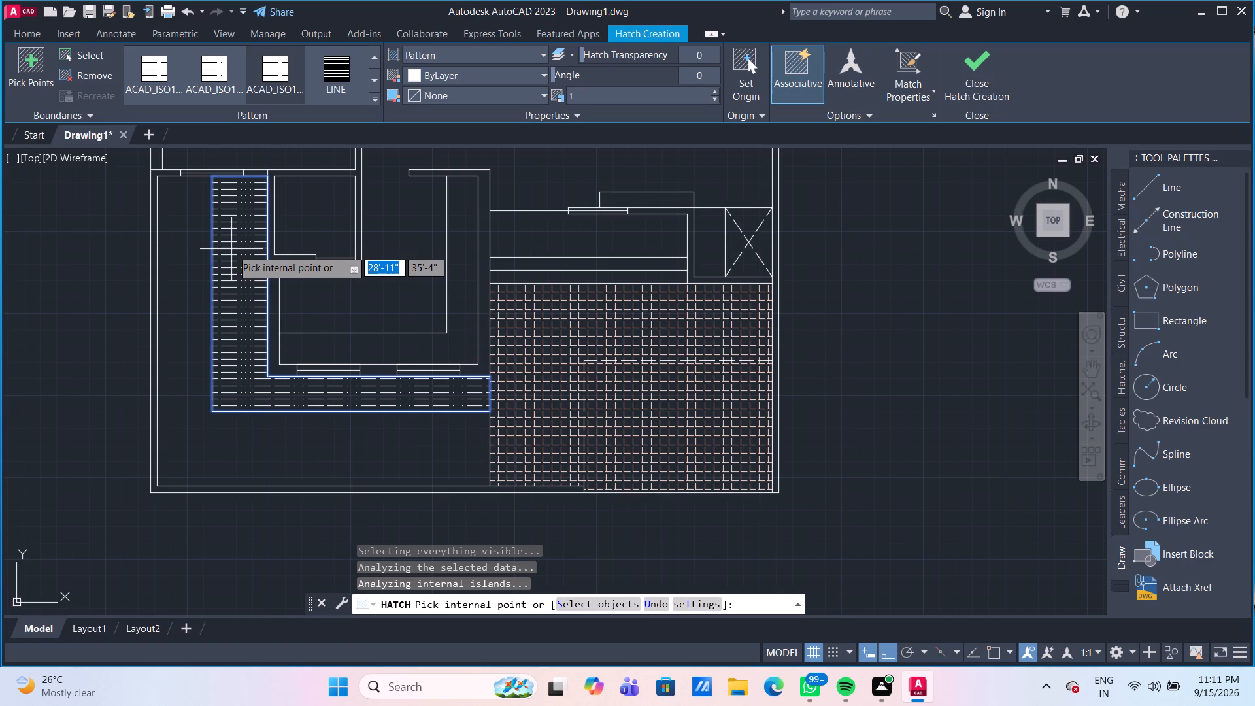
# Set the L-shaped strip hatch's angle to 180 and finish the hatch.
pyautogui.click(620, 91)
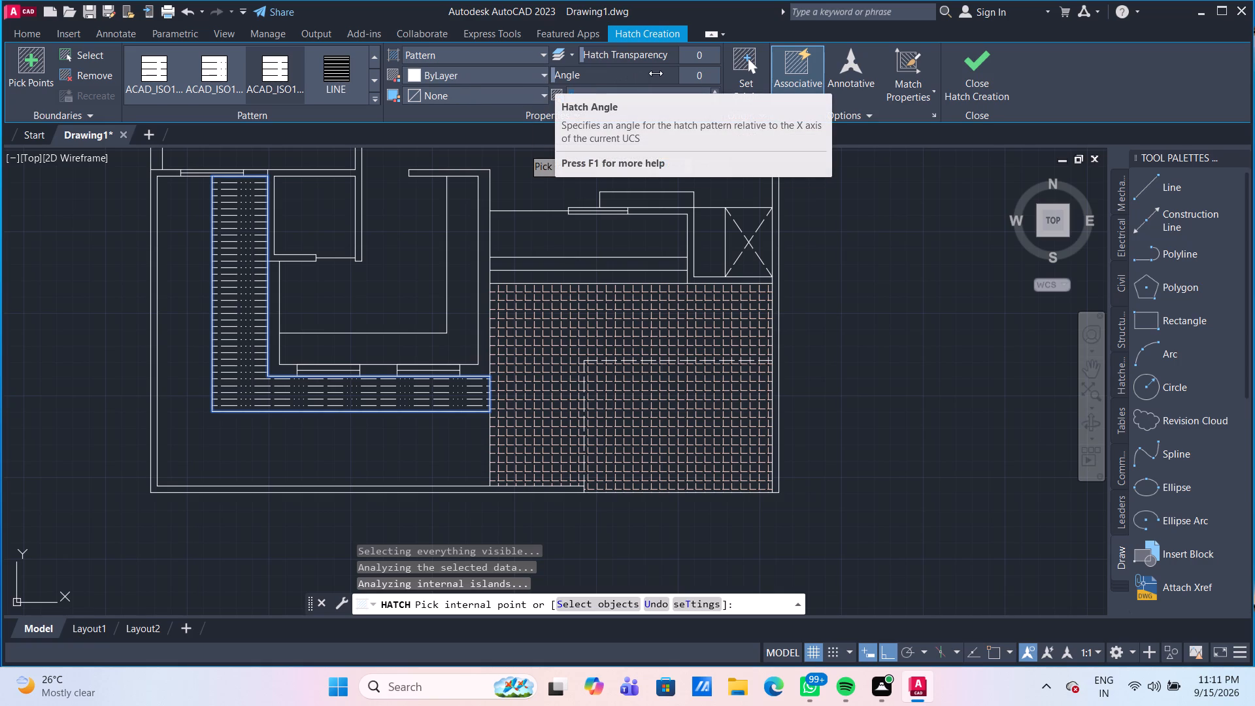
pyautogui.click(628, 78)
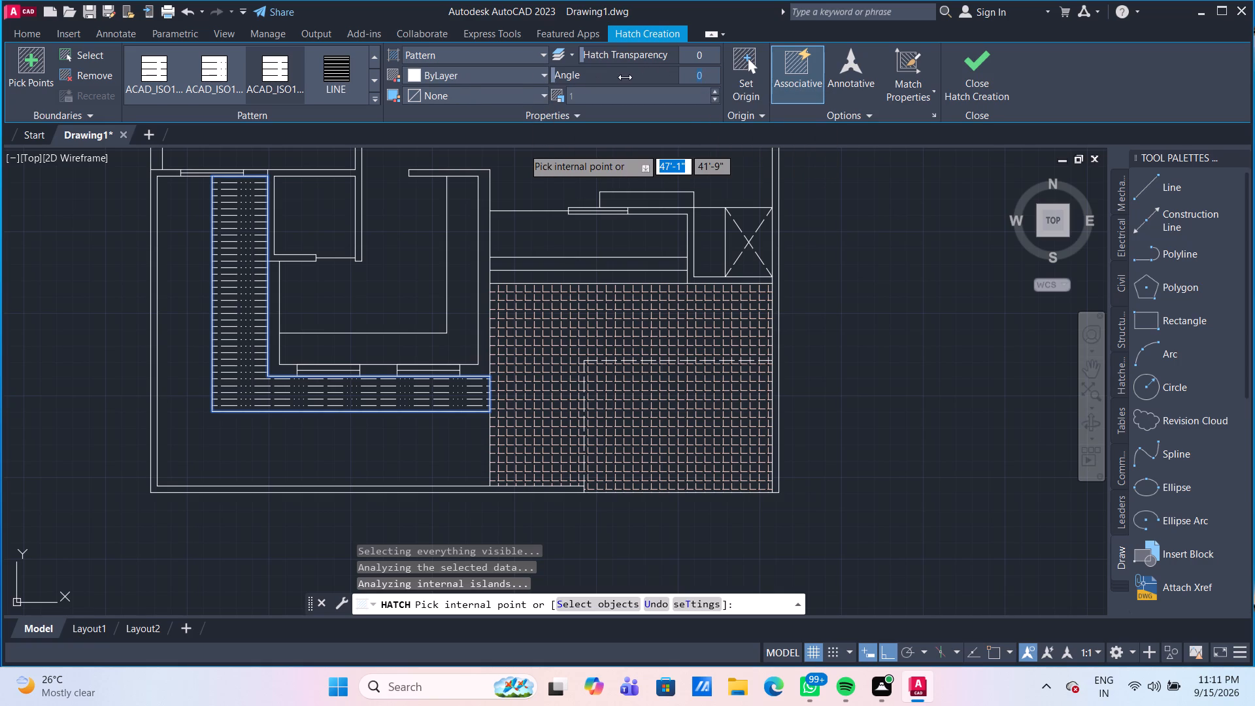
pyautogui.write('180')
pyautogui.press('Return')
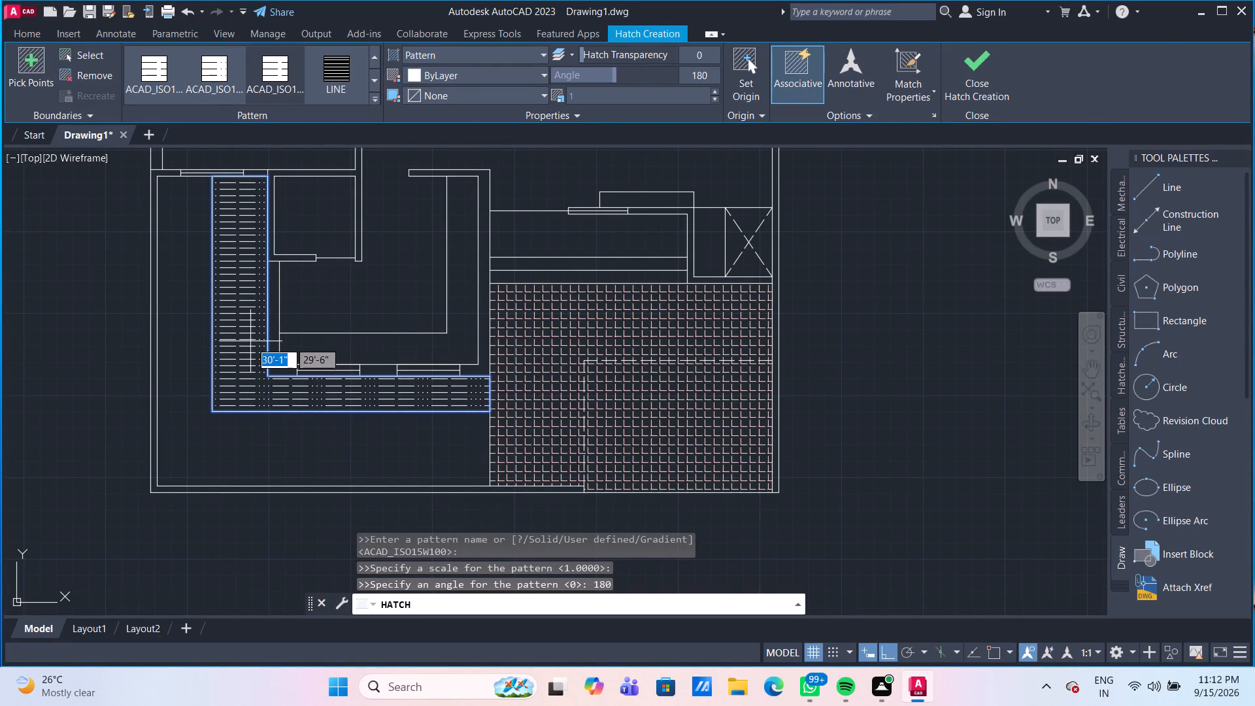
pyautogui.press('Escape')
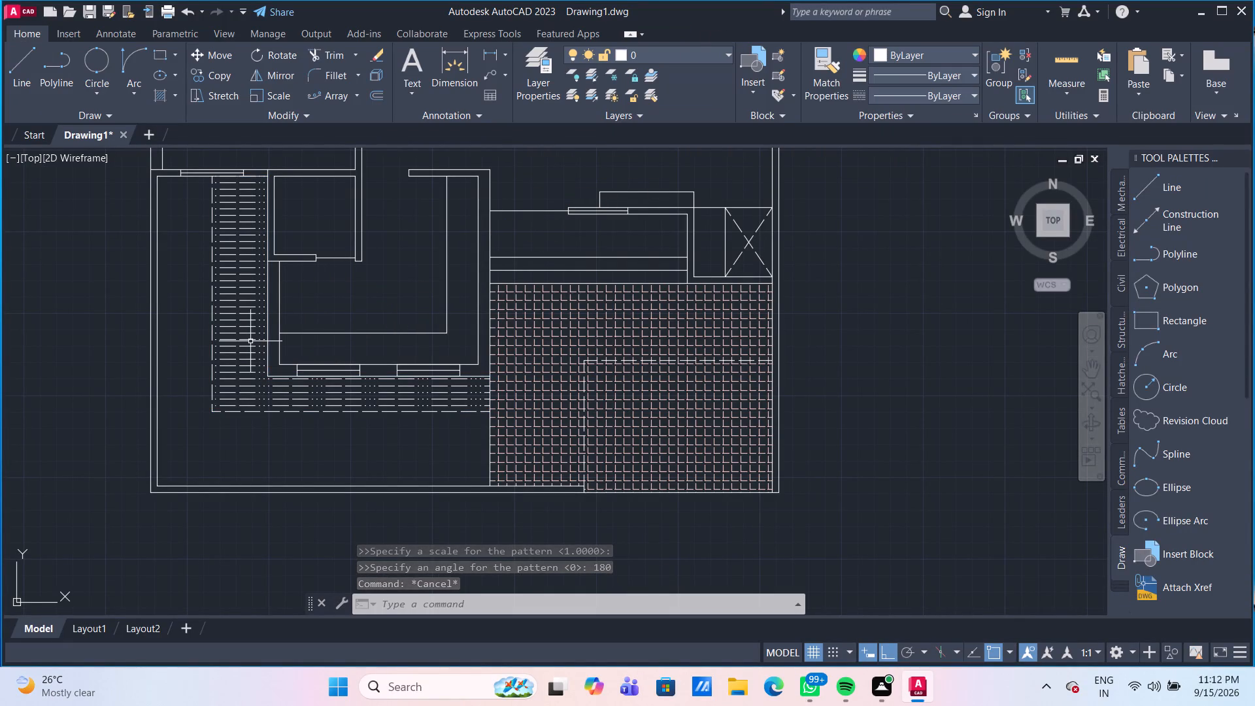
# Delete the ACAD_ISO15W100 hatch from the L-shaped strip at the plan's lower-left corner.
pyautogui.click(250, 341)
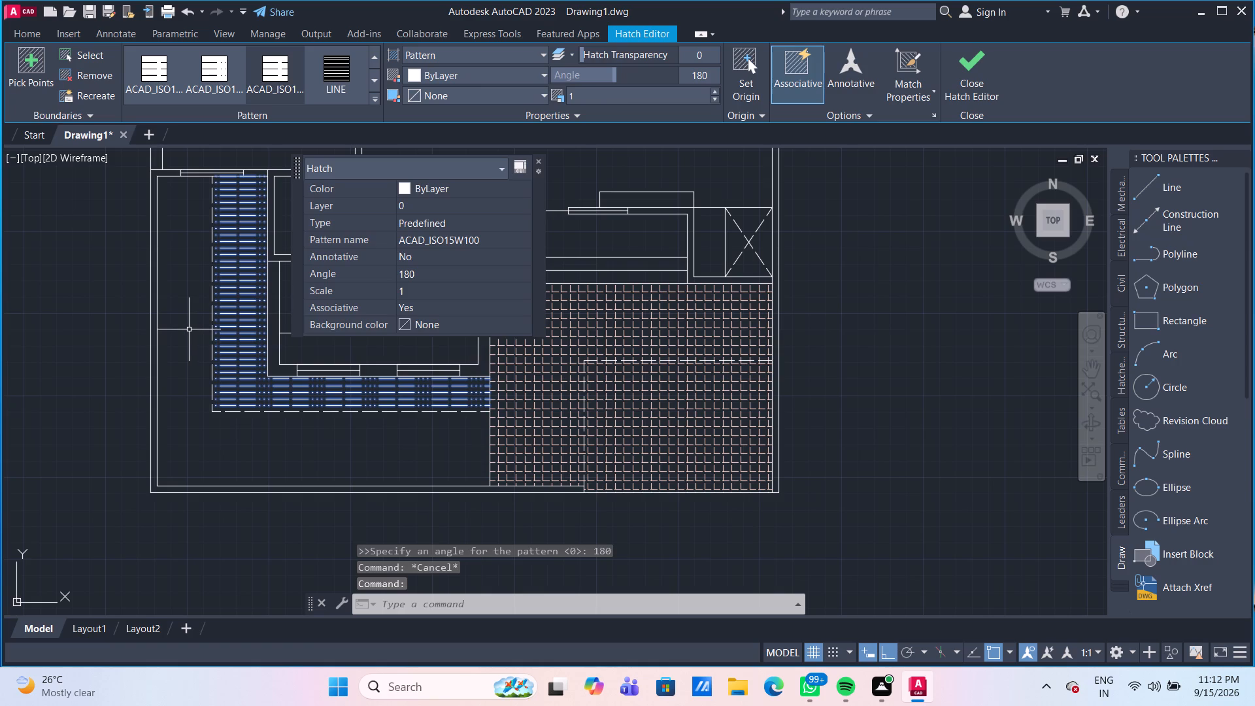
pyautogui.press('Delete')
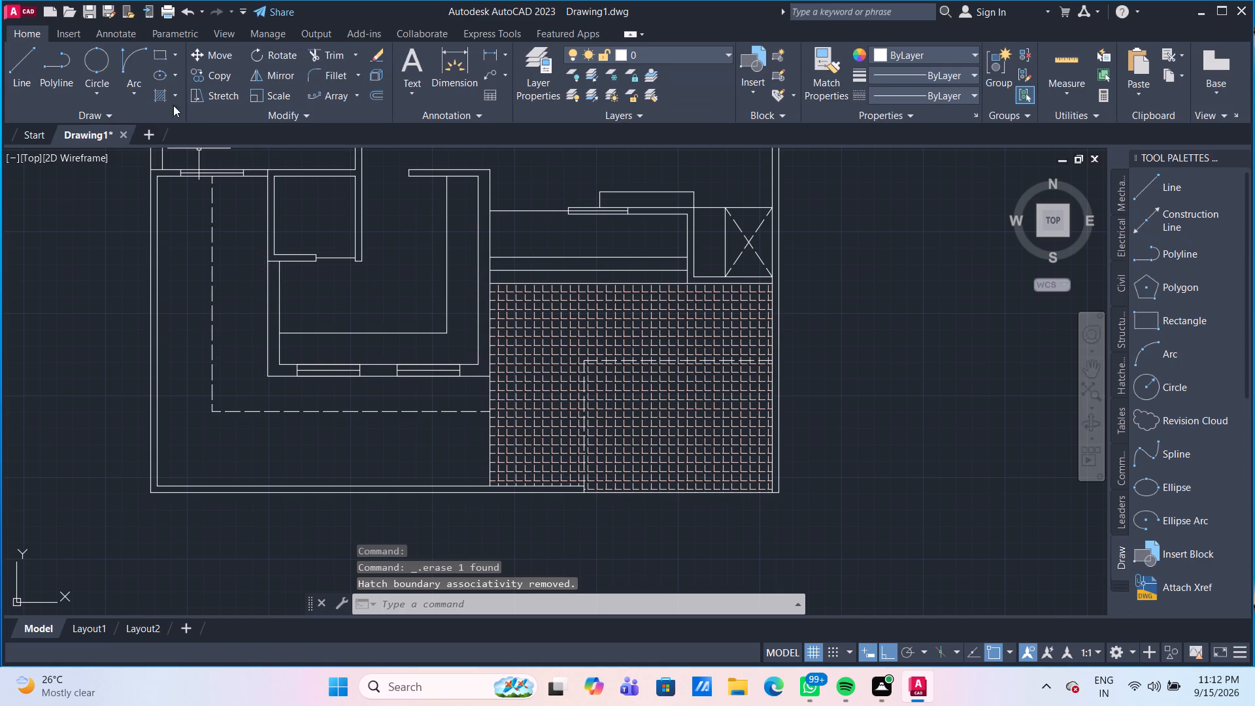
# Start a new hatch and look through the available patterns for one suited to the L-shaped area at the plan's lower-left corner.
pyautogui.click(164, 93)
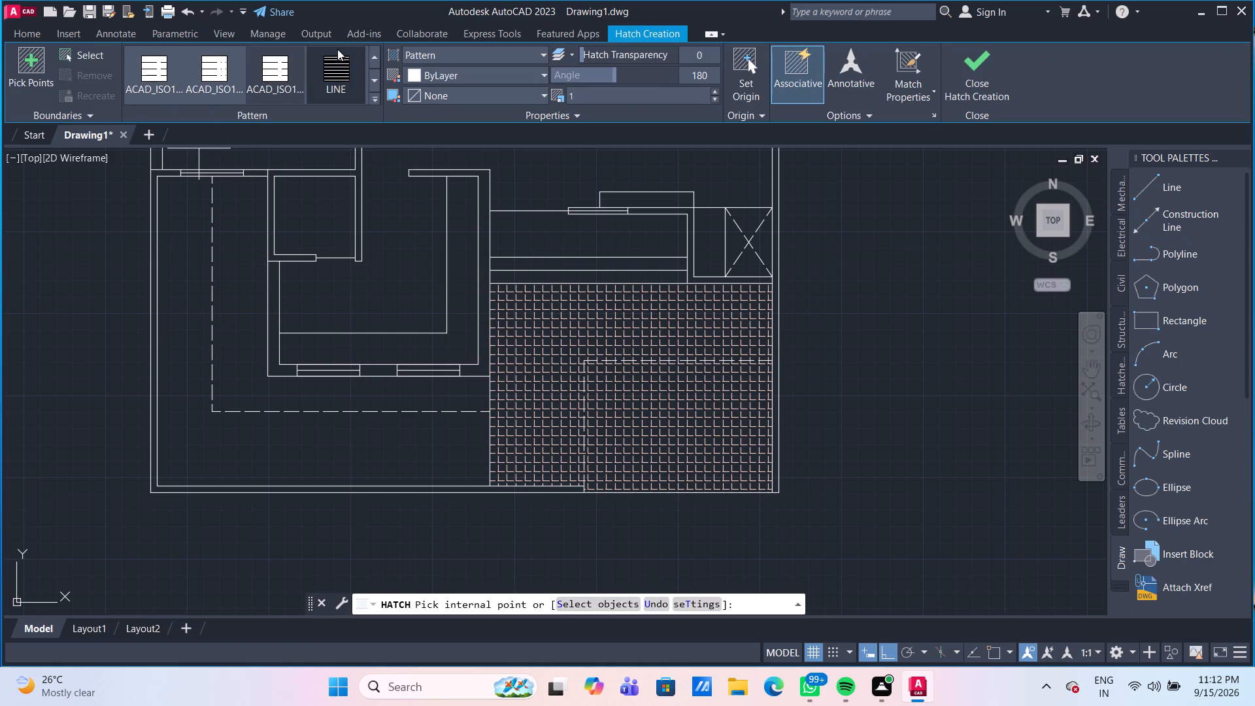
pyautogui.click(374, 58)
pyautogui.click(374, 58)
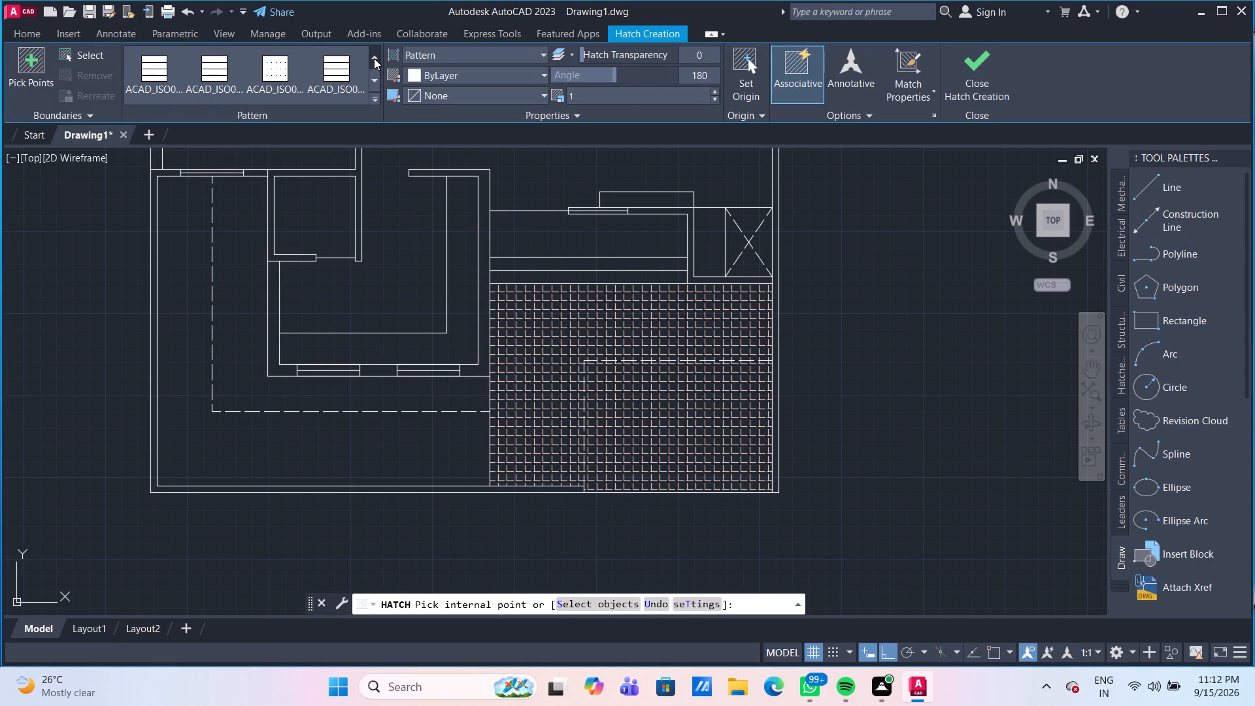
pyautogui.click(374, 58)
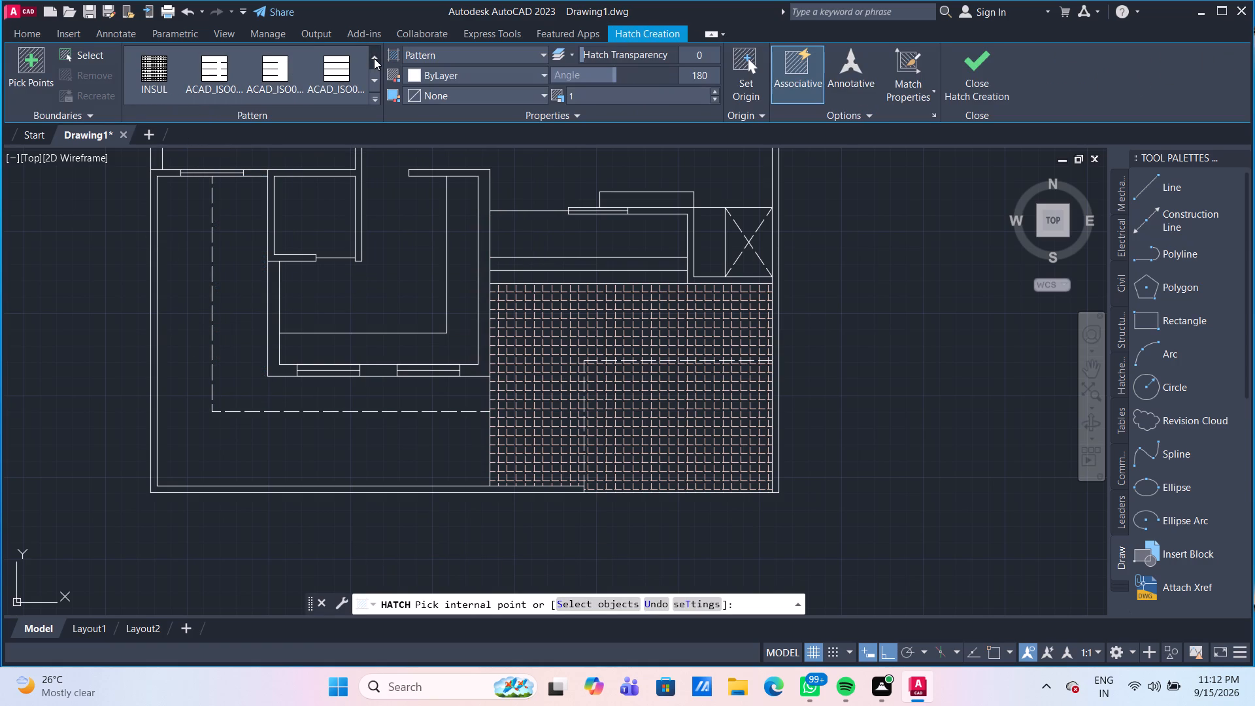
pyautogui.click(374, 58)
pyautogui.click(374, 58)
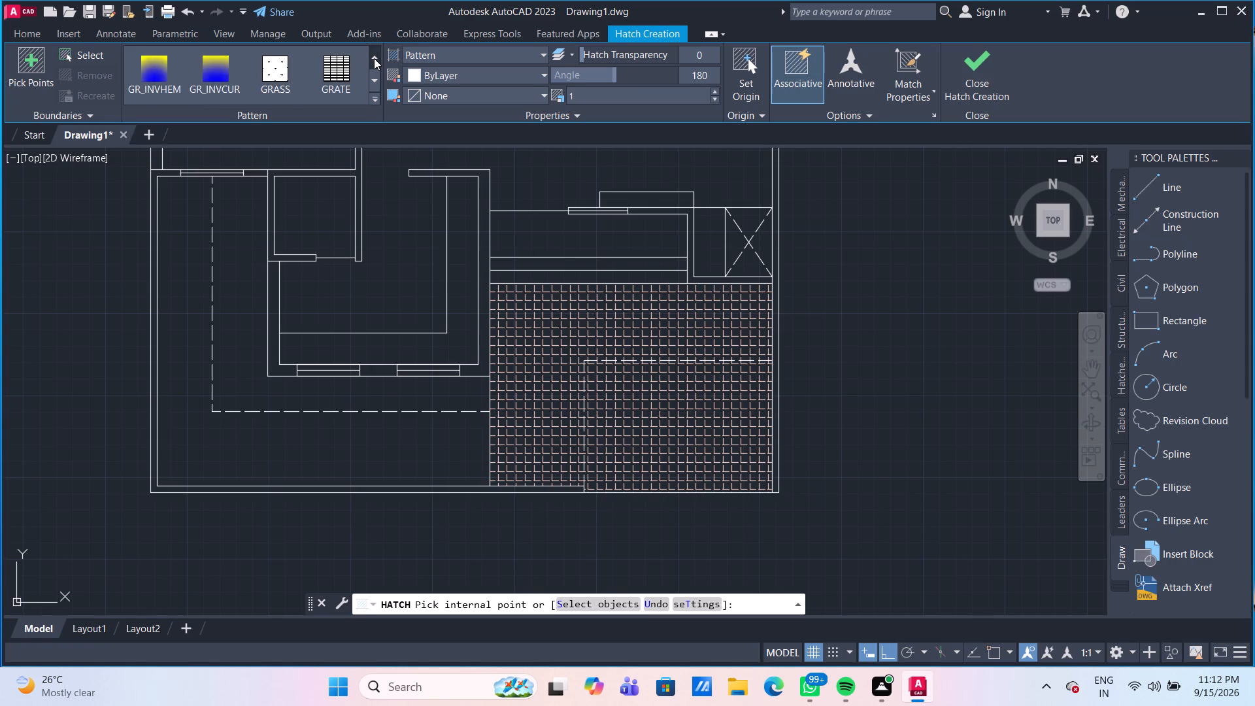
pyautogui.click(374, 58)
pyautogui.click(374, 58)
pyautogui.click(374, 58)
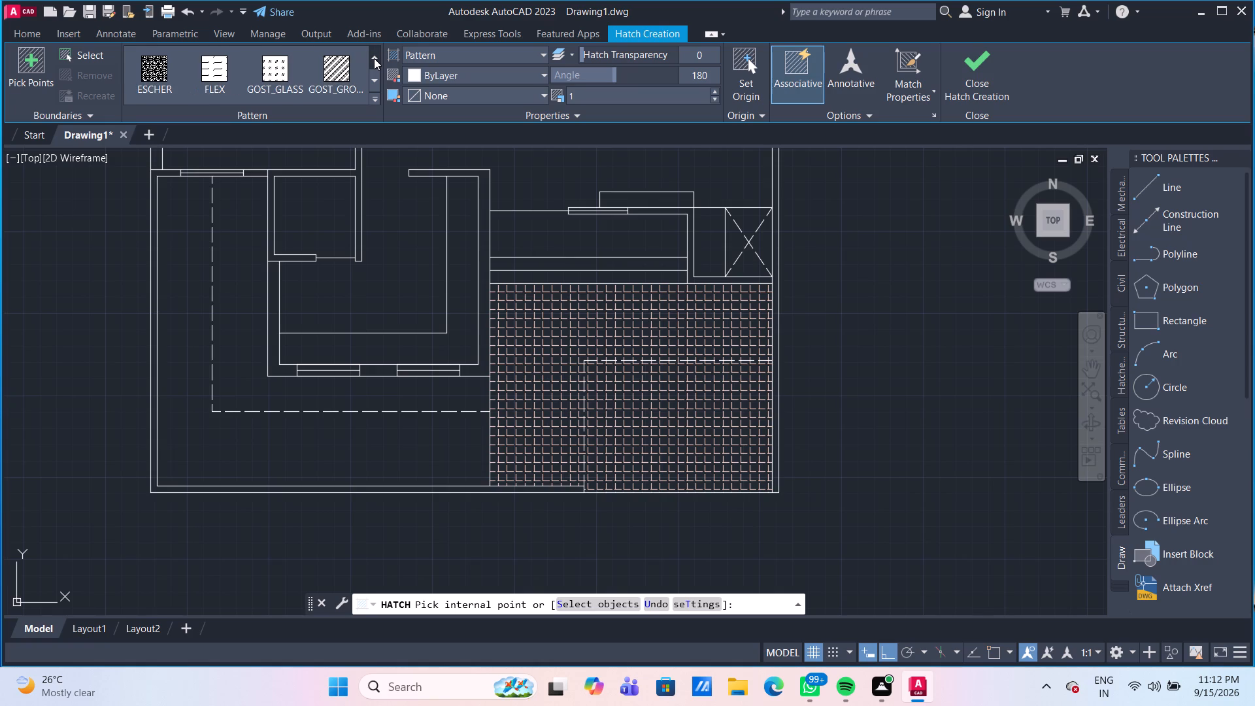
pyautogui.click(376, 75)
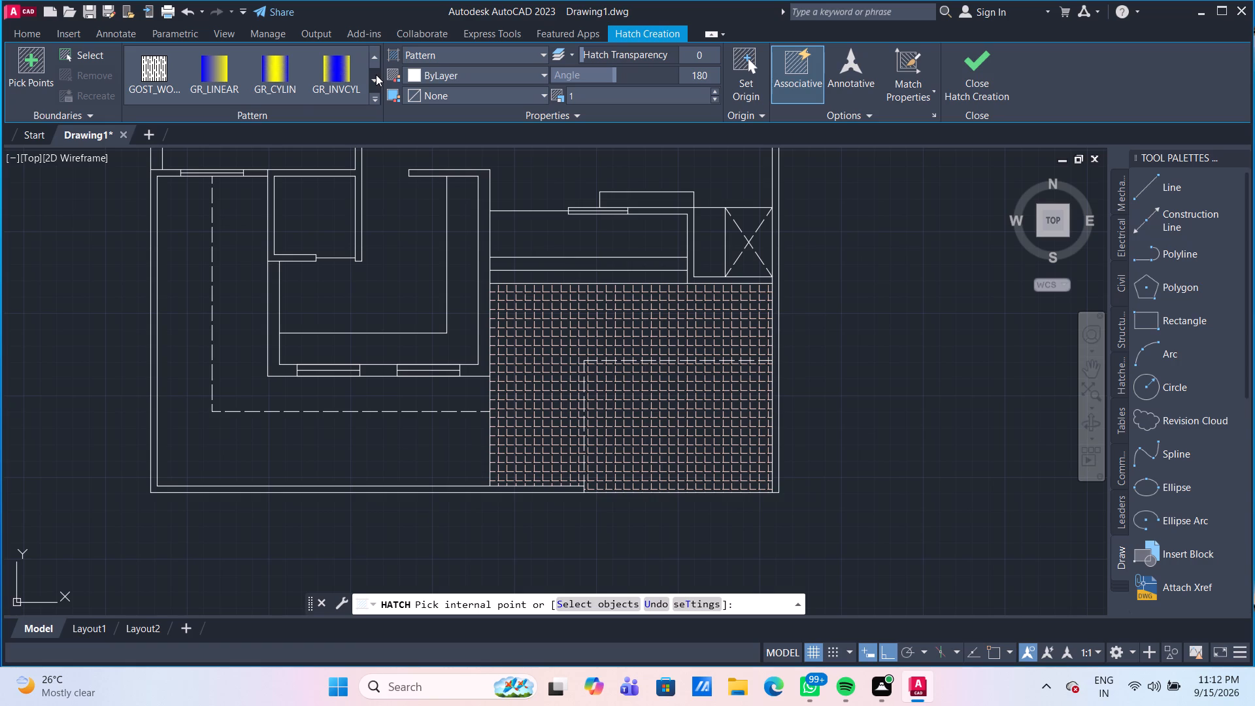
pyautogui.click(375, 58)
pyautogui.click(375, 58)
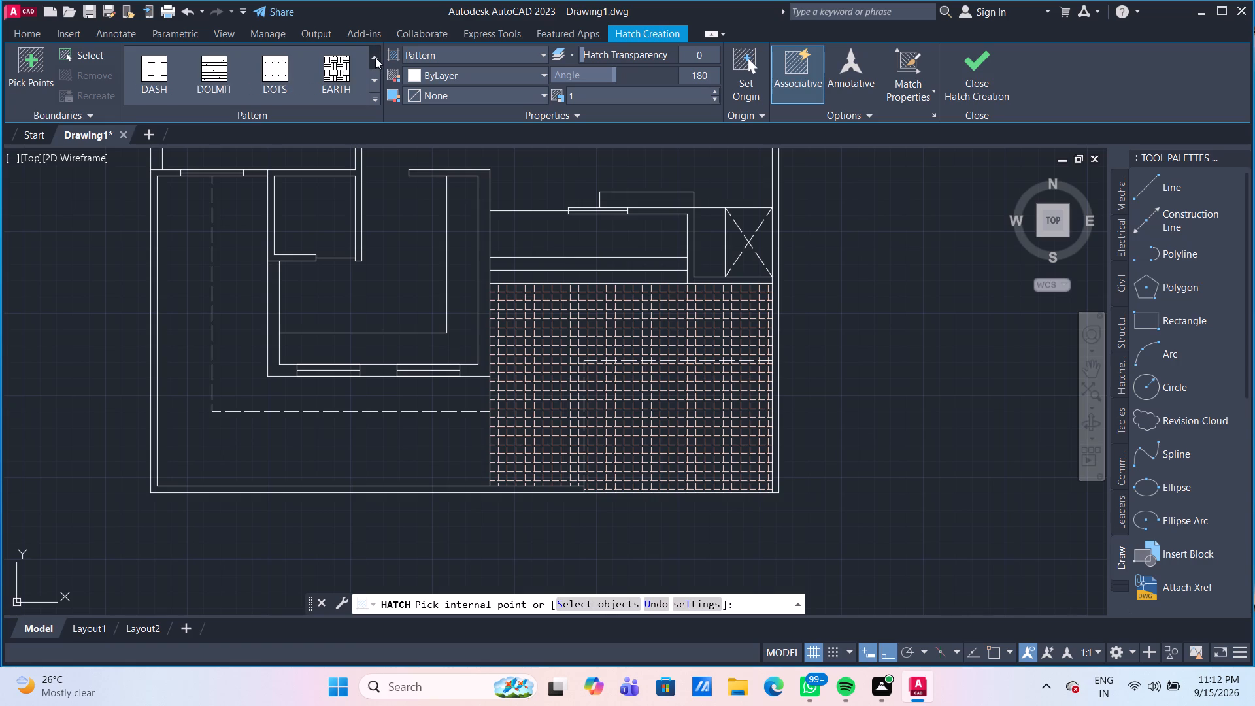
pyautogui.click(375, 58)
pyautogui.click(375, 58)
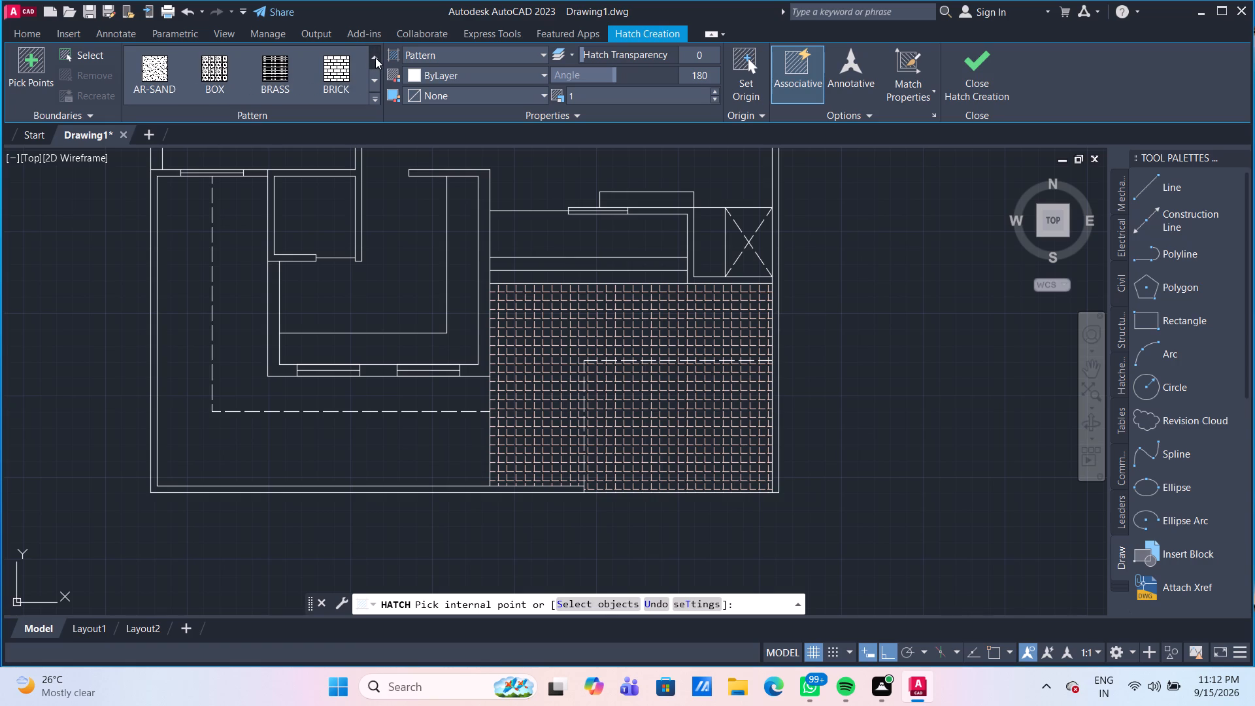
pyautogui.click(375, 58)
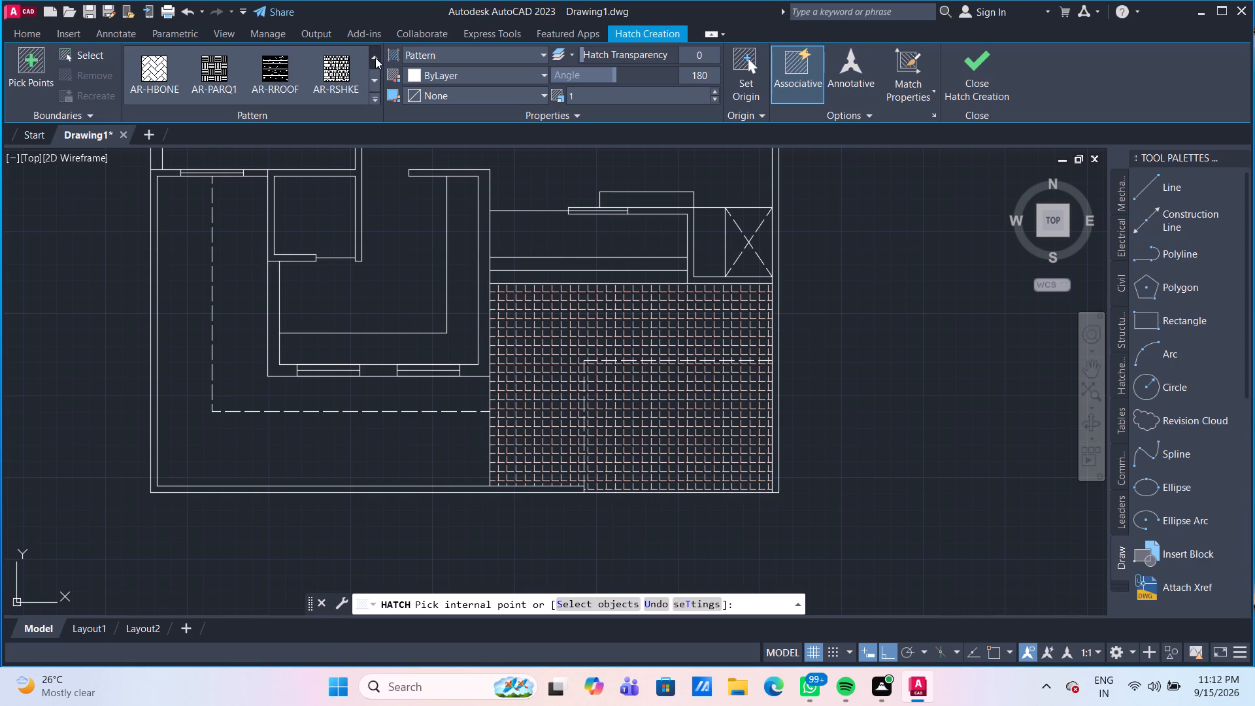
pyautogui.click(375, 58)
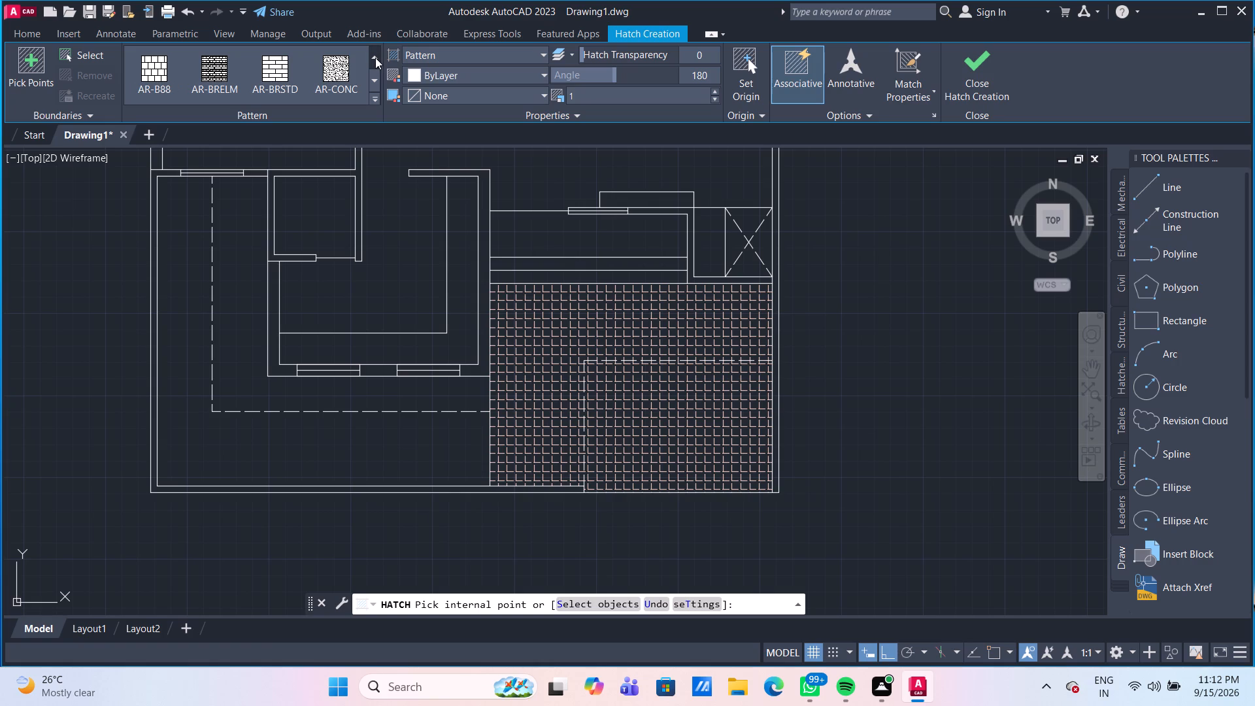
pyautogui.click(375, 58)
pyautogui.click(375, 58)
pyautogui.doubleClick(375, 58)
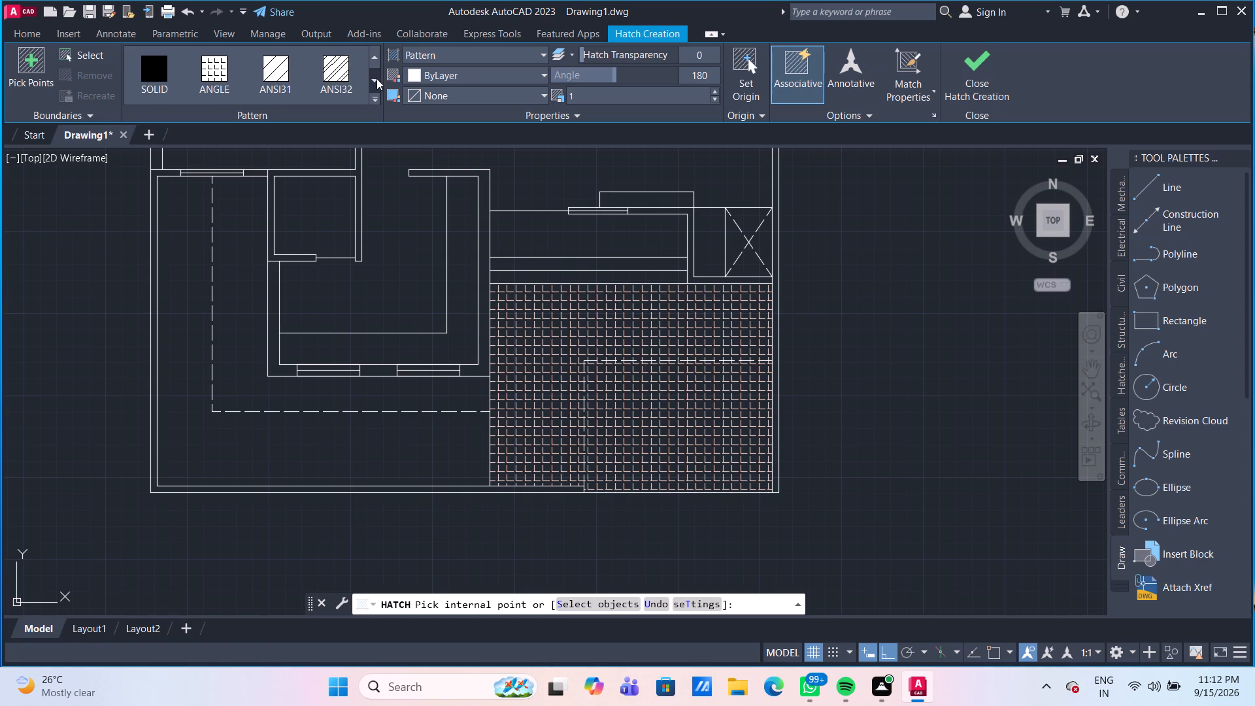
pyautogui.click(376, 78)
pyautogui.click(376, 78)
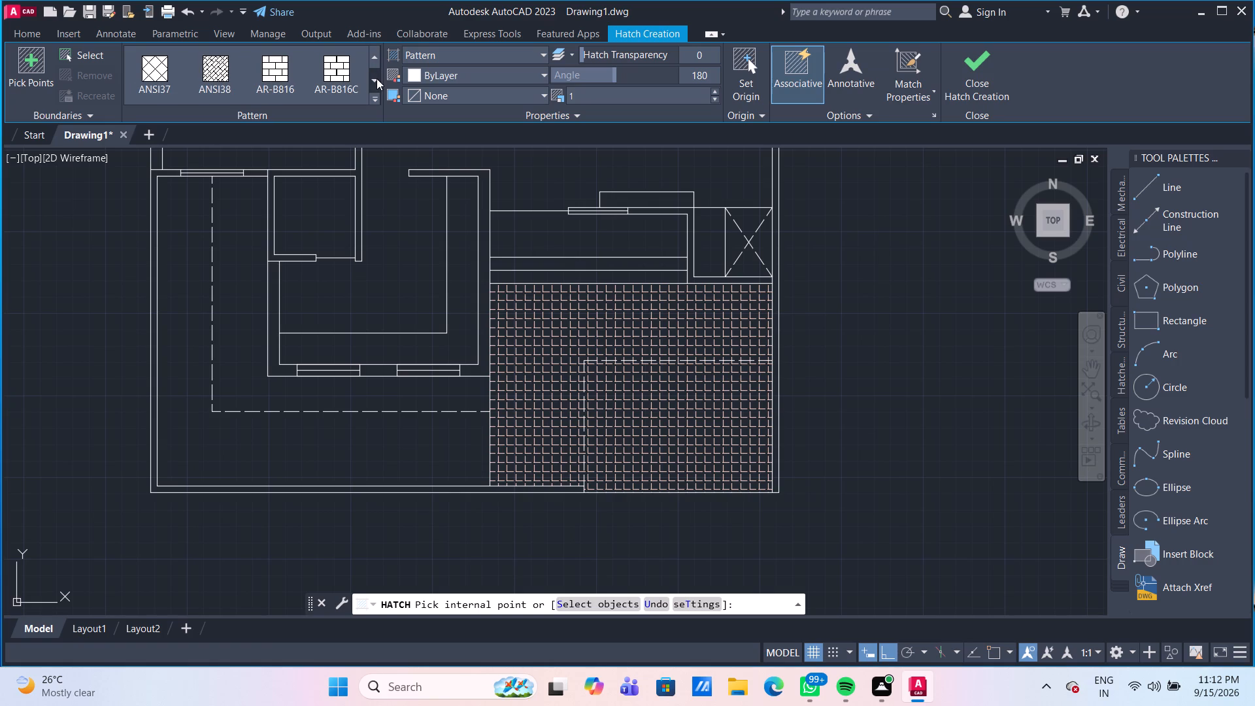
pyautogui.click(376, 78)
pyautogui.click(376, 78)
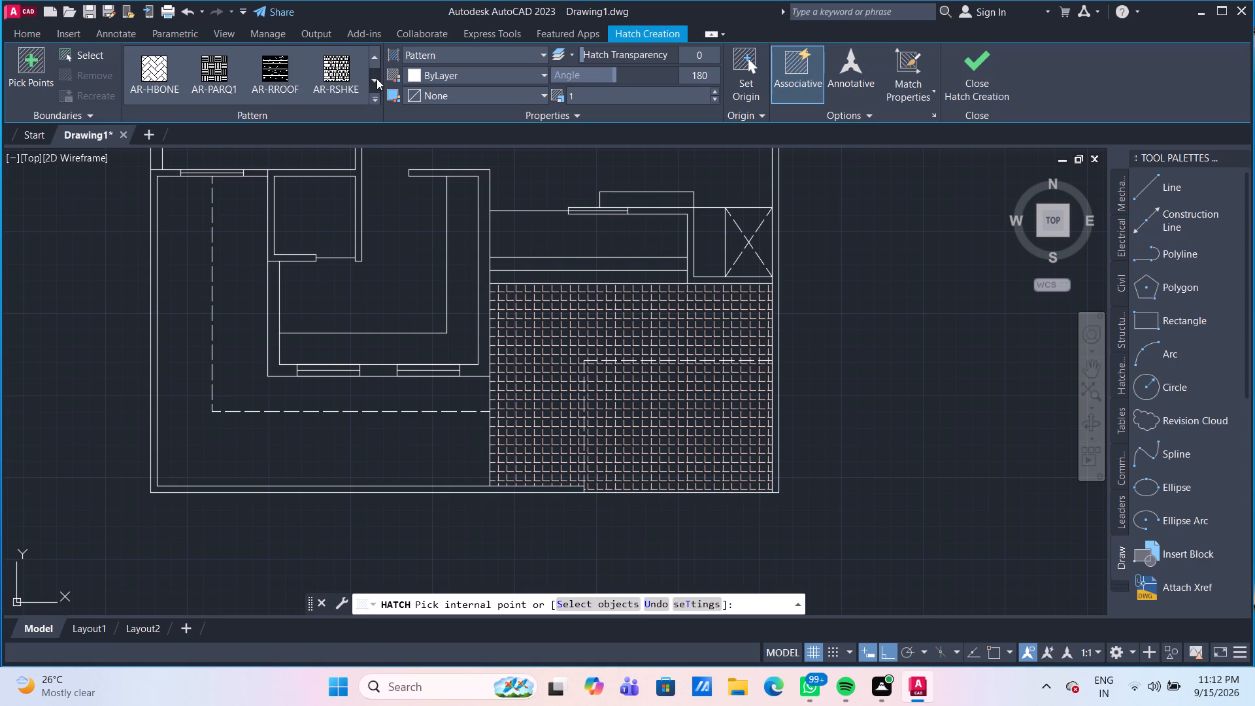
pyautogui.click(376, 78)
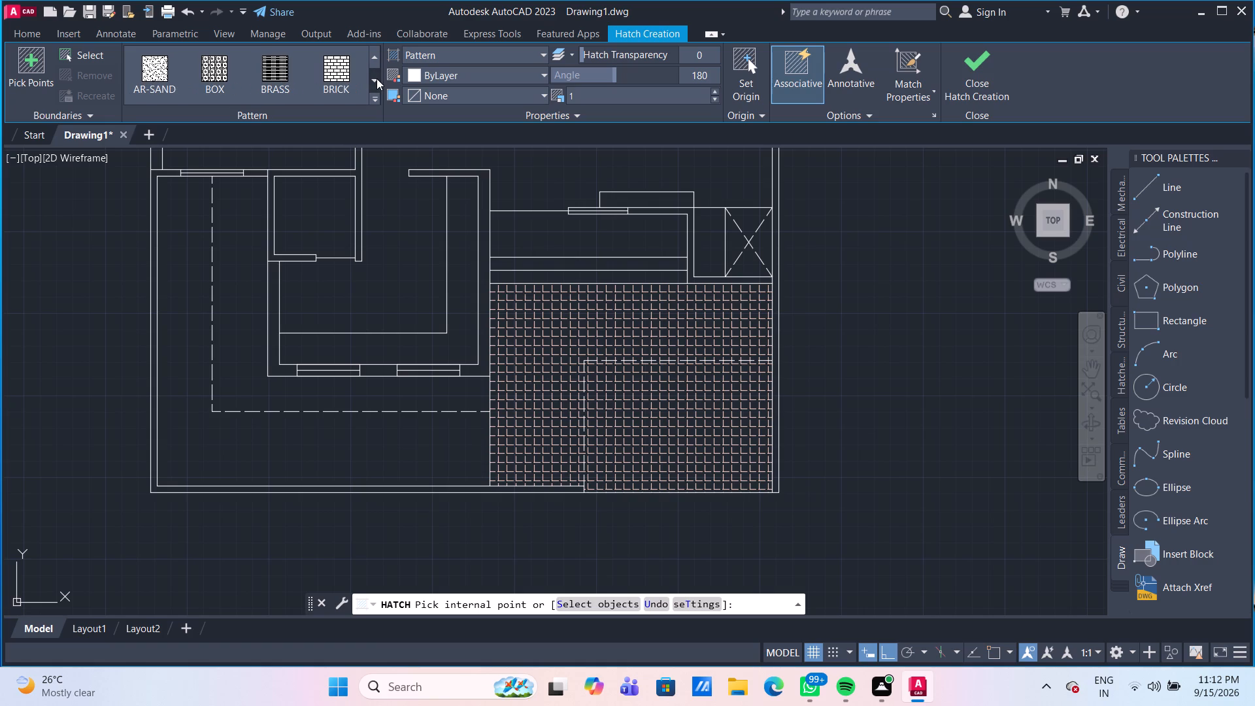
pyautogui.click(376, 78)
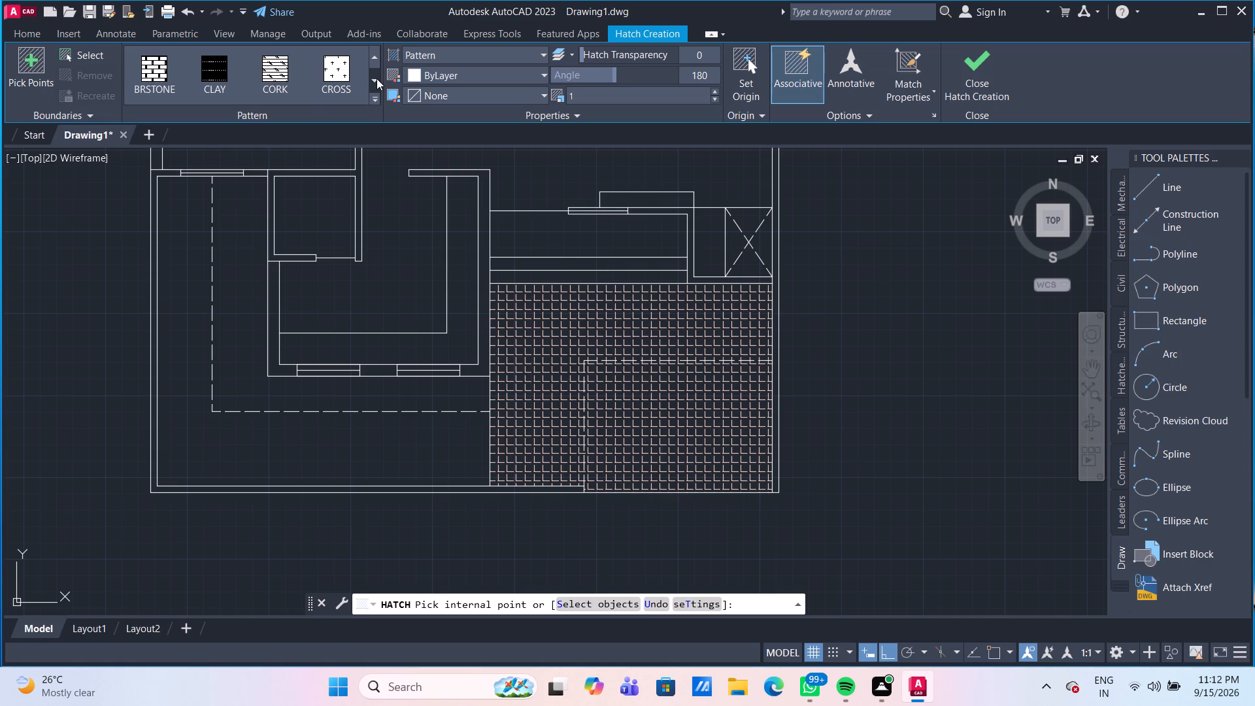
pyautogui.click(376, 78)
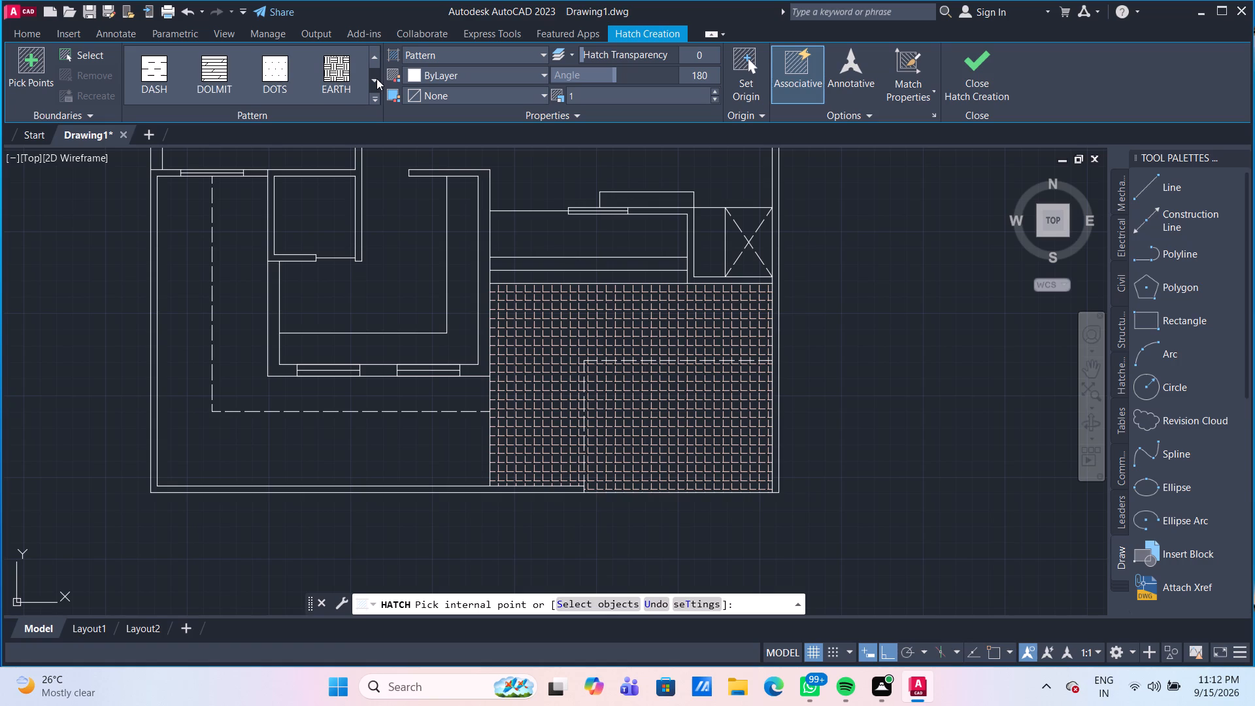
pyautogui.click(376, 78)
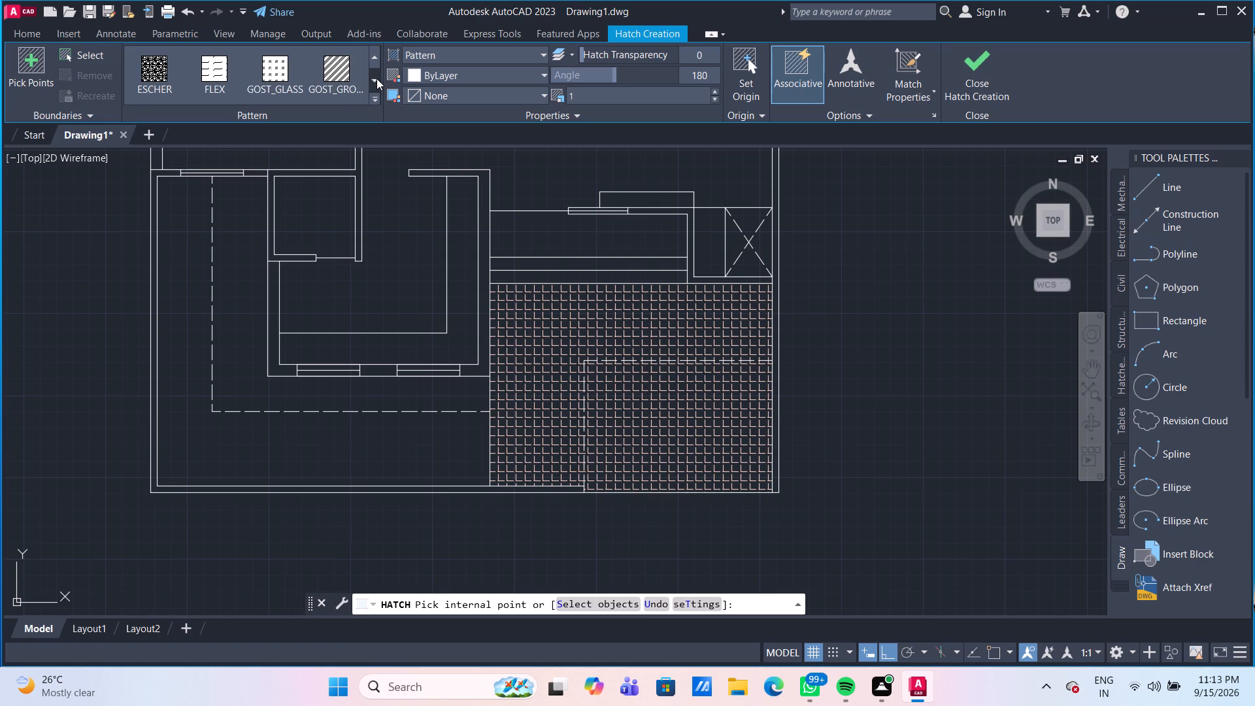
pyautogui.click(376, 78)
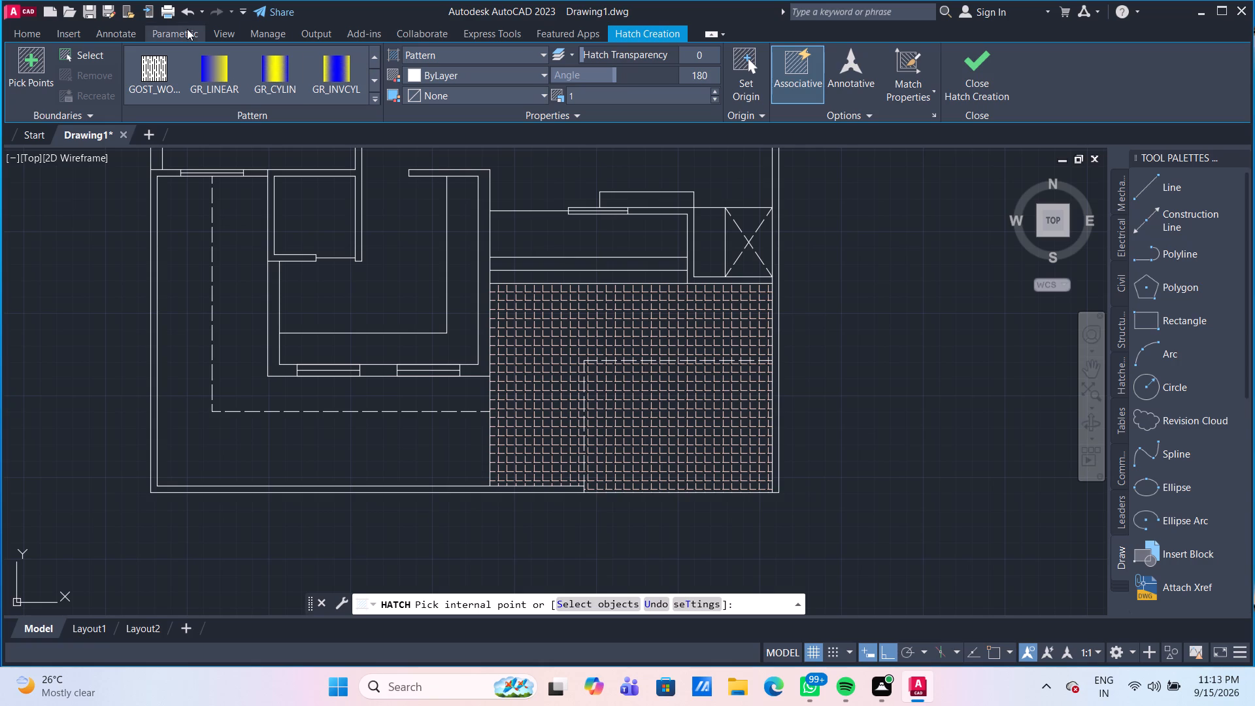
# Hatch the L-shaped strips on both sides of the dashed line with GOST_WOOD, trying scale 10 before setting it to 2.
pyautogui.click(150, 71)
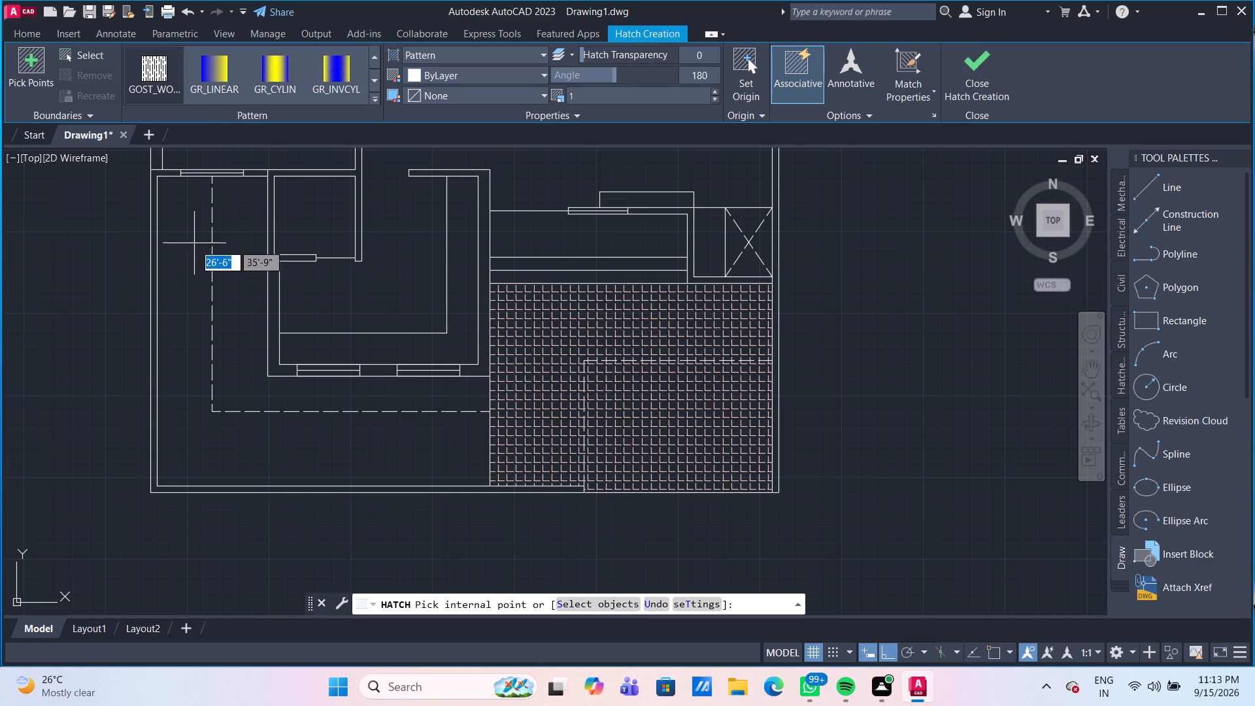
pyautogui.click(192, 248)
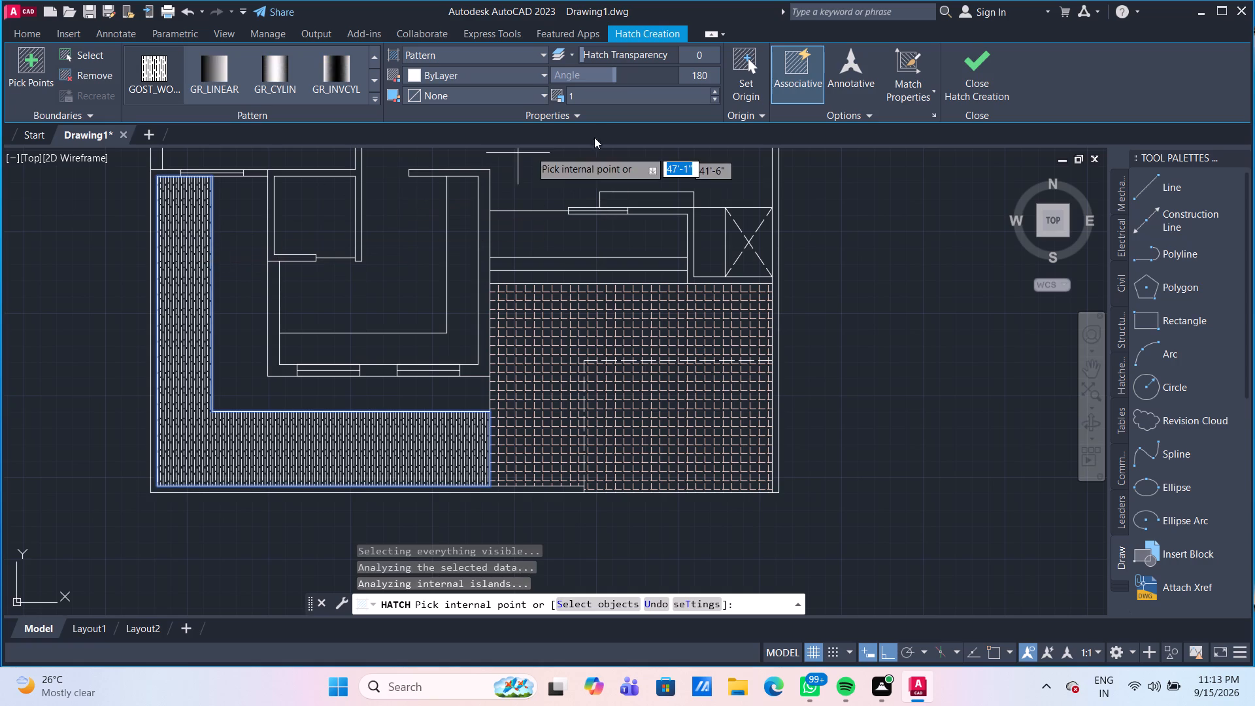
pyautogui.click(610, 100)
pyautogui.write('10')
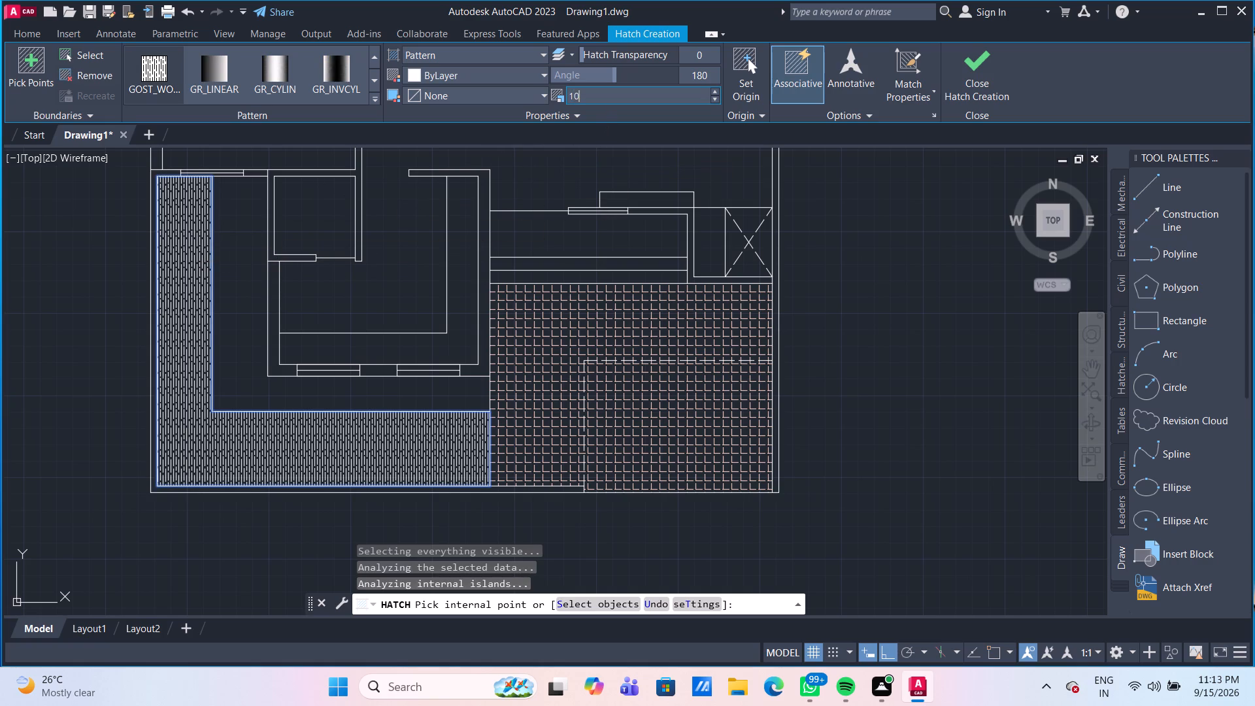
pyautogui.press('Return')
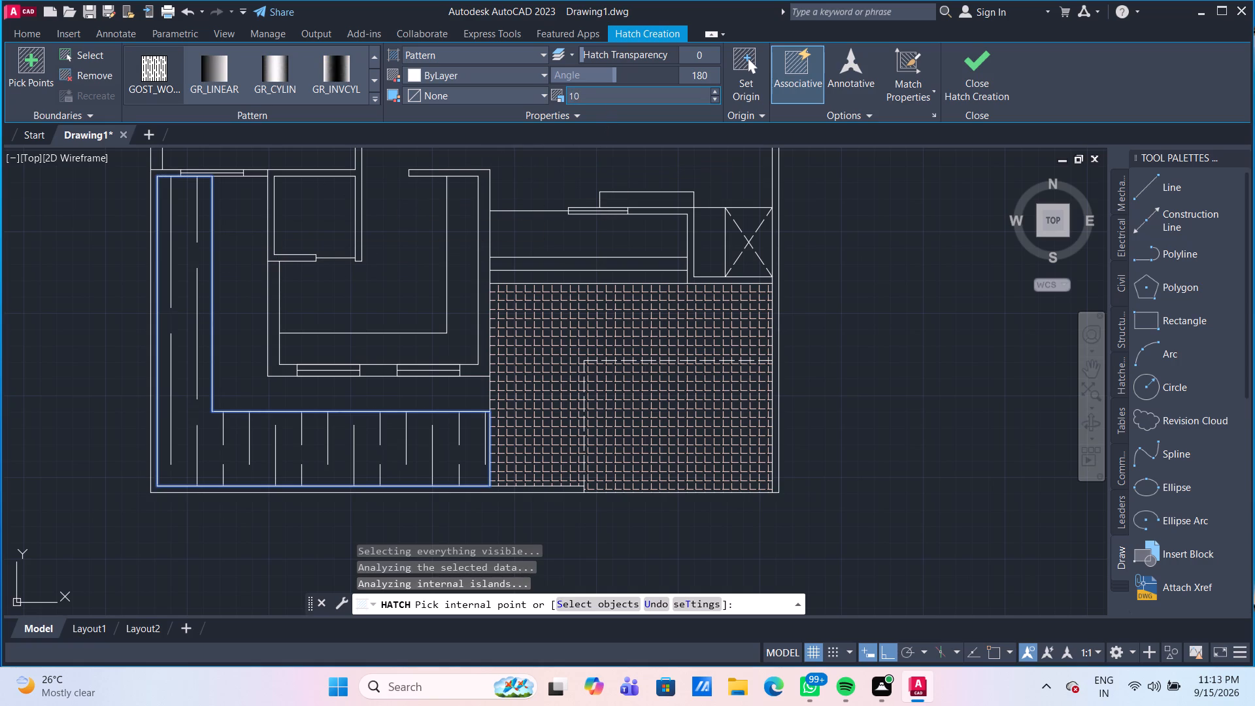
pyautogui.click(610, 100)
pyautogui.press('2')
pyautogui.press('Return')
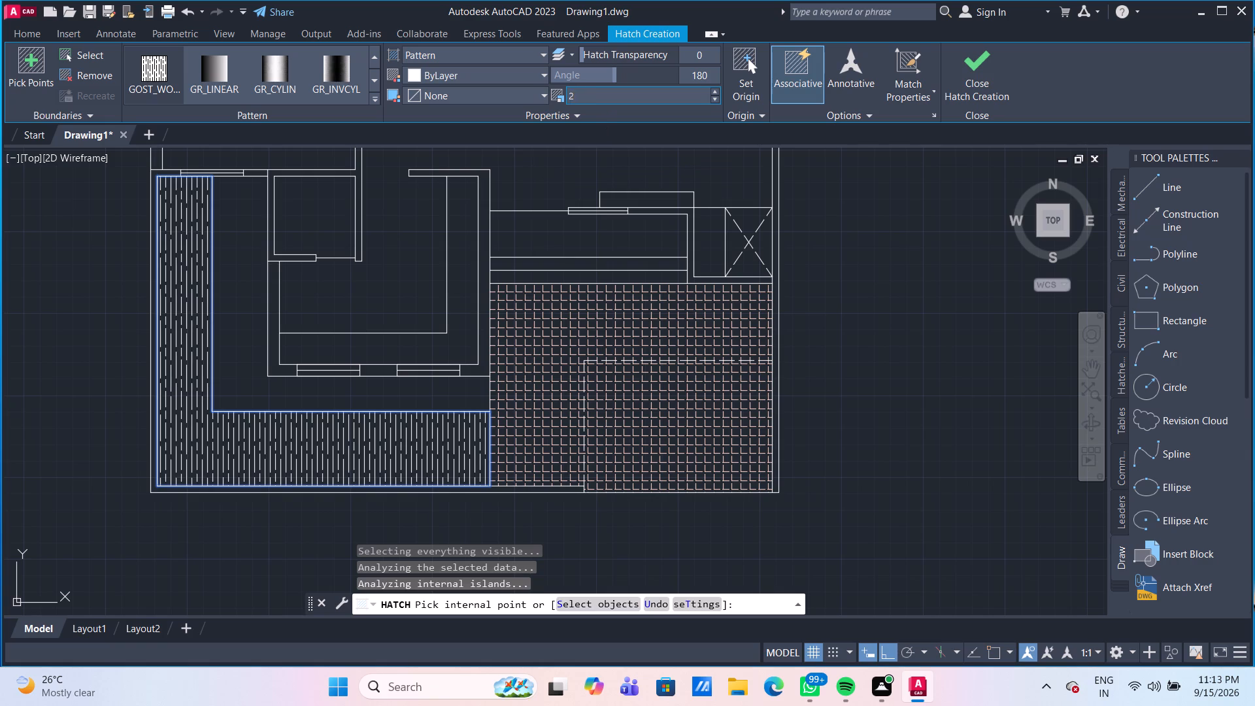
pyautogui.click(243, 319)
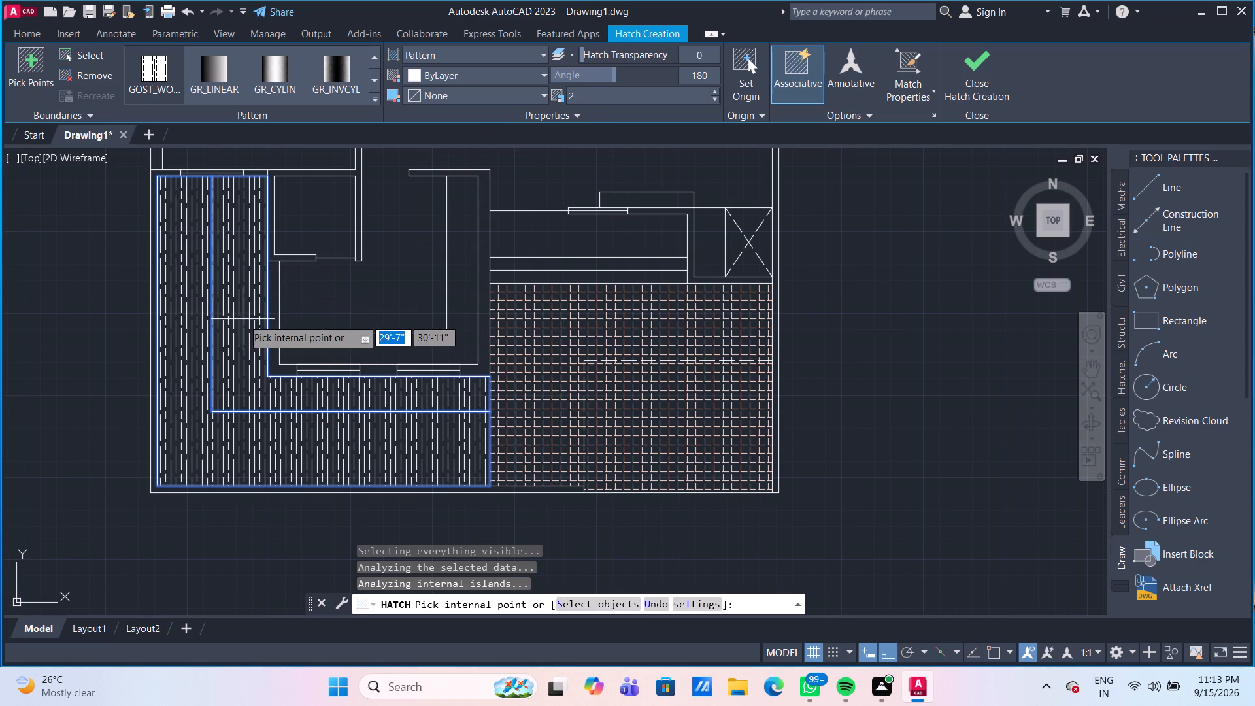
pyautogui.press('Escape')
# Set the scale of the L-shaped GOST_WOOD hatch to 3.
pyautogui.scroll(-2, 299, 420)
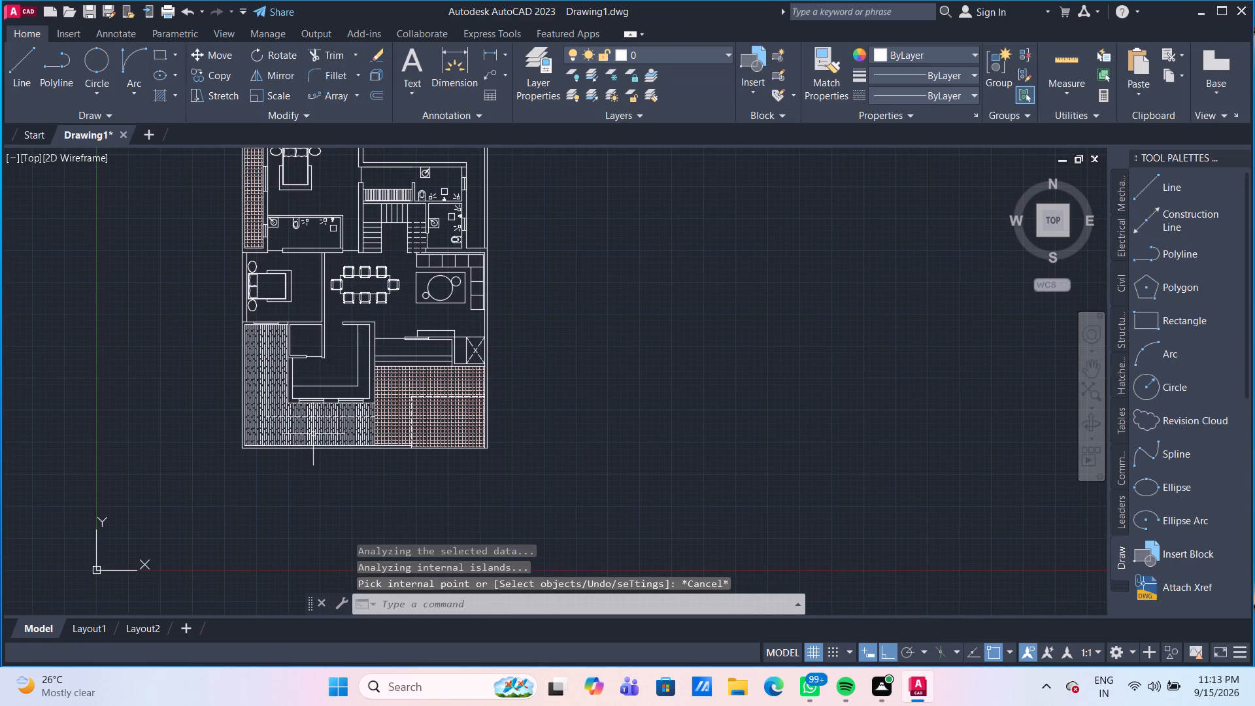
pyautogui.scroll(2, 320, 416)
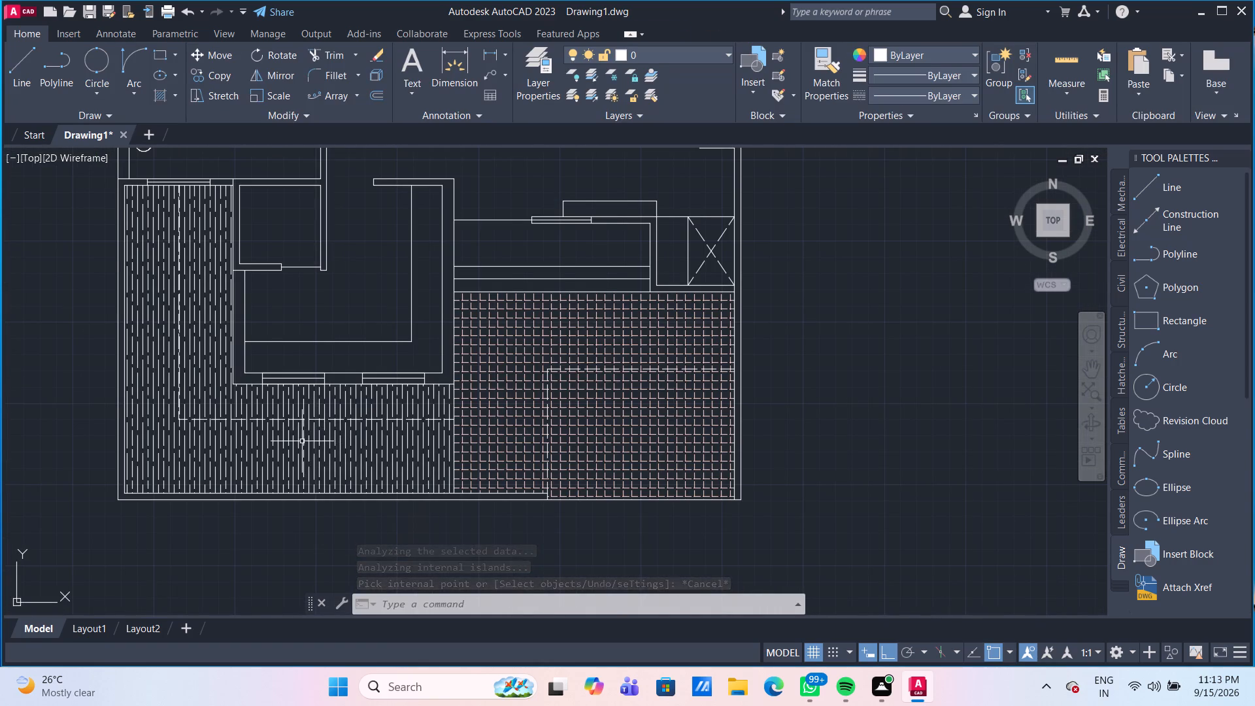
pyautogui.scroll(1, 302, 441)
pyautogui.scroll(-1, 299, 441)
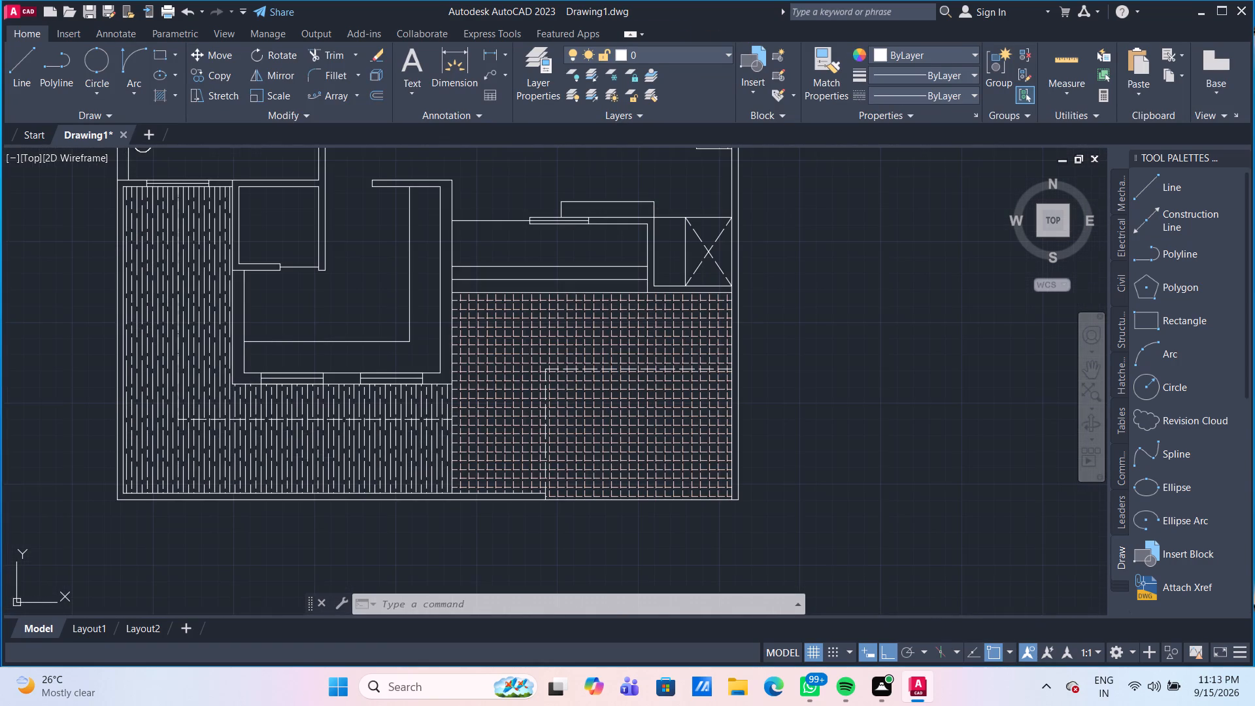
pyautogui.click(299, 443)
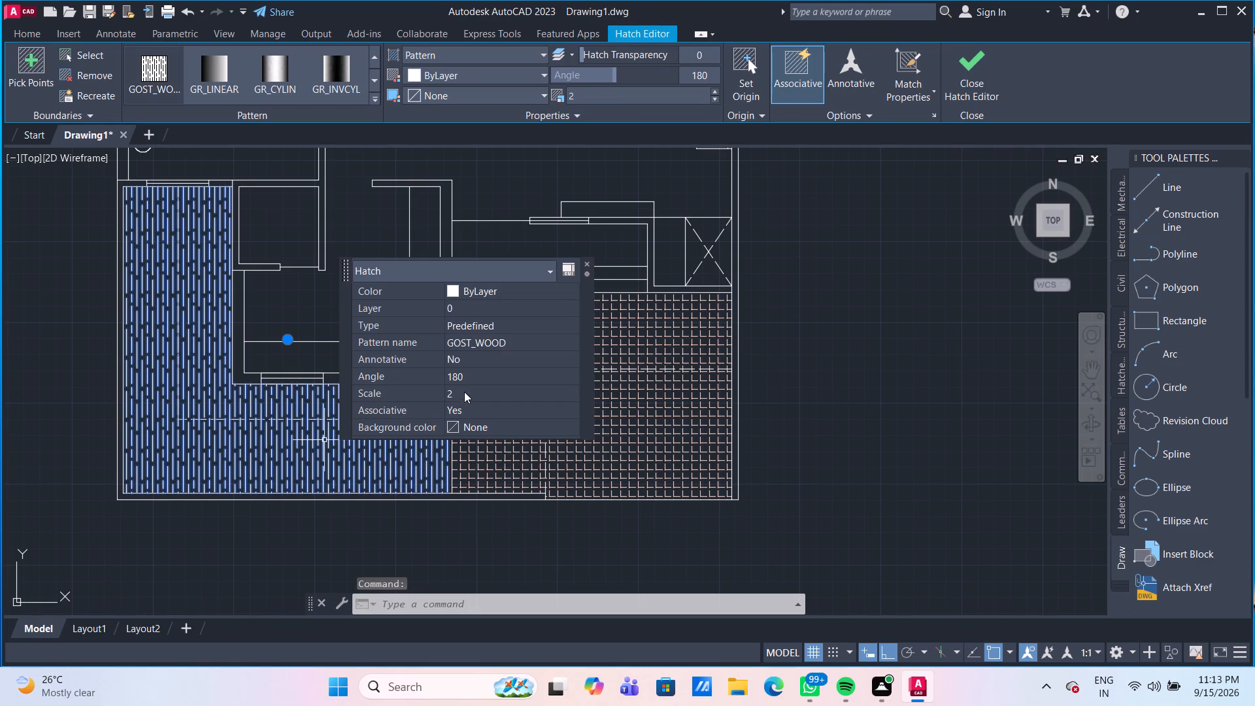
pyautogui.click(464, 392)
pyautogui.press('3')
pyautogui.press('Return')
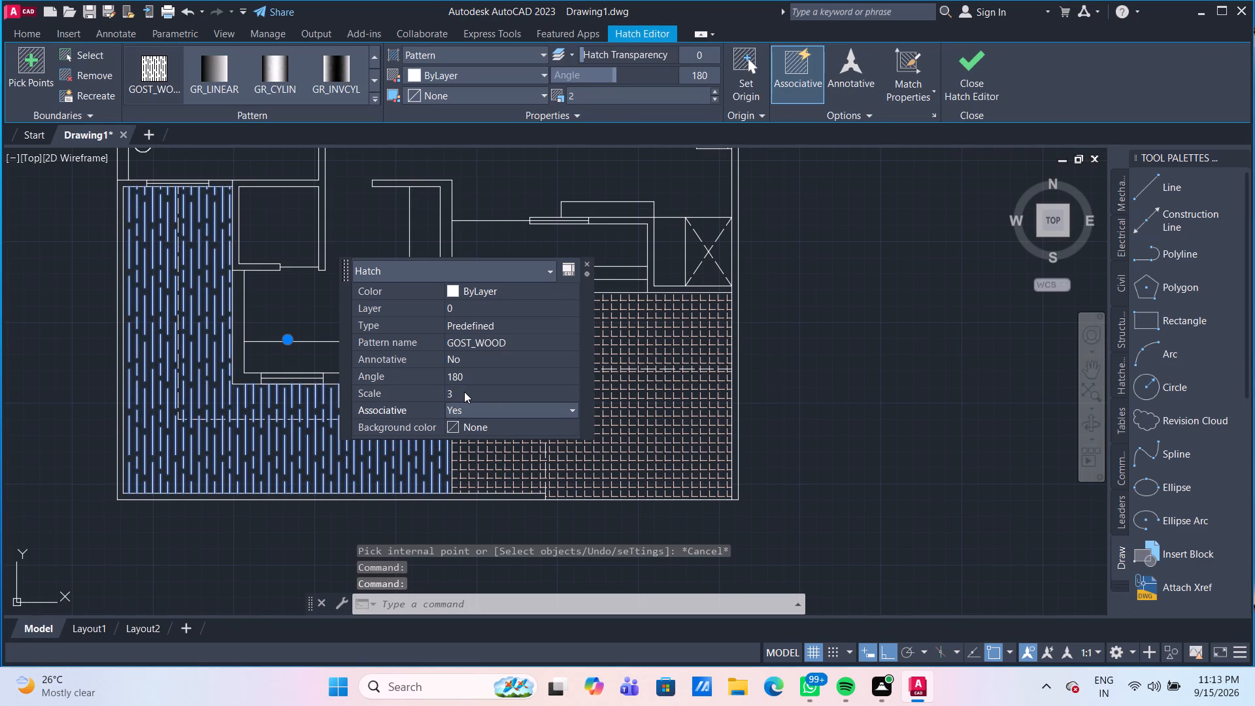
pyautogui.press('Escape')
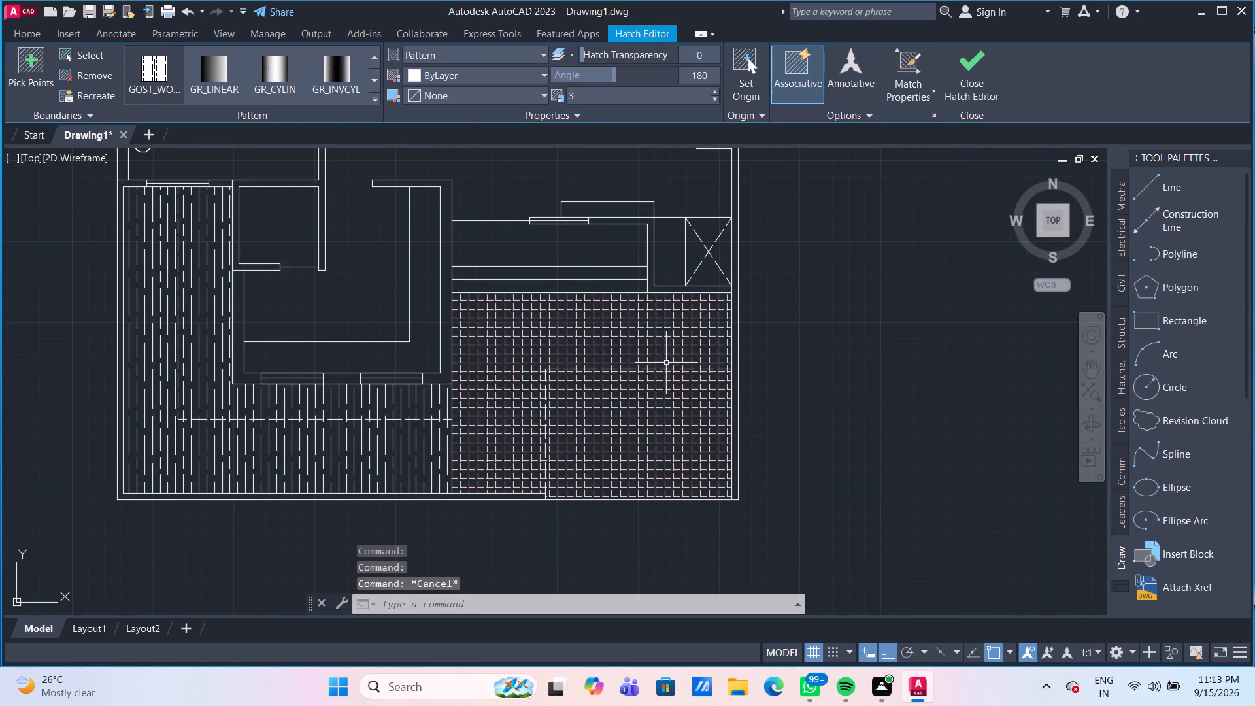
# Start a new hatch for the walls in the plan's upper part, using the SOLID pattern.
pyautogui.scroll(-1, 639, 406)
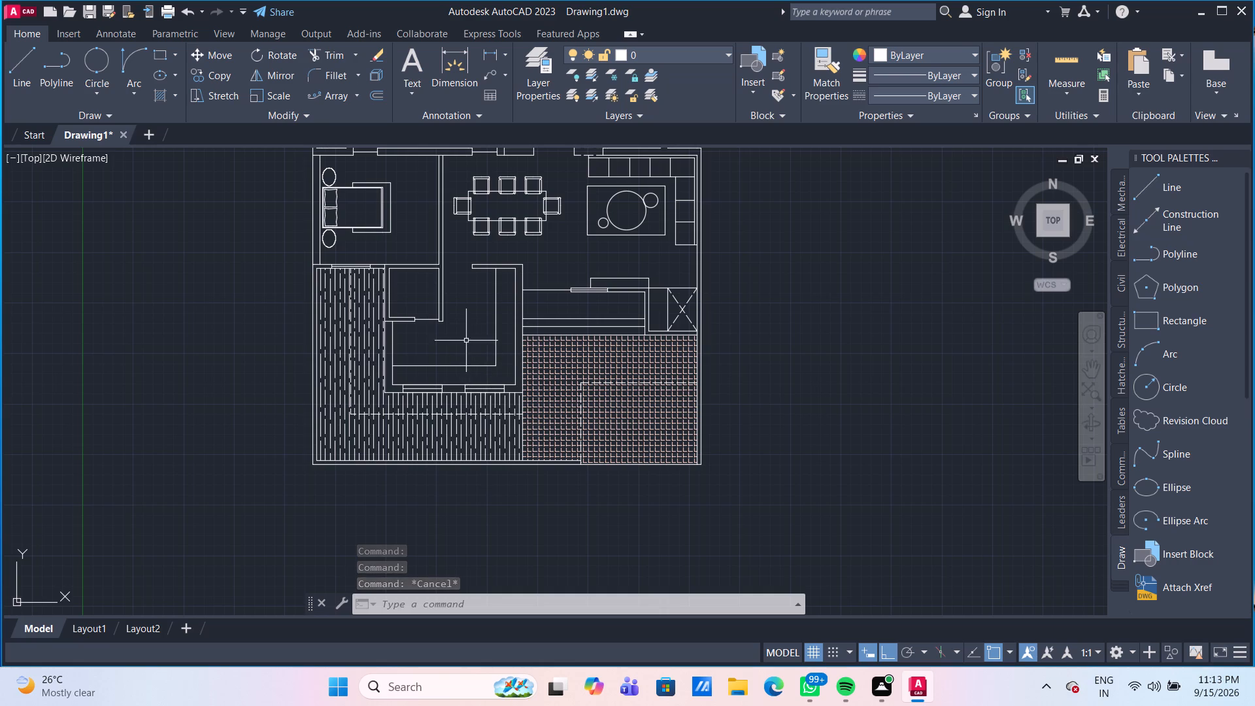
pyautogui.moveTo(466, 341); pyautogui.dragTo(465, 511, button='middle')
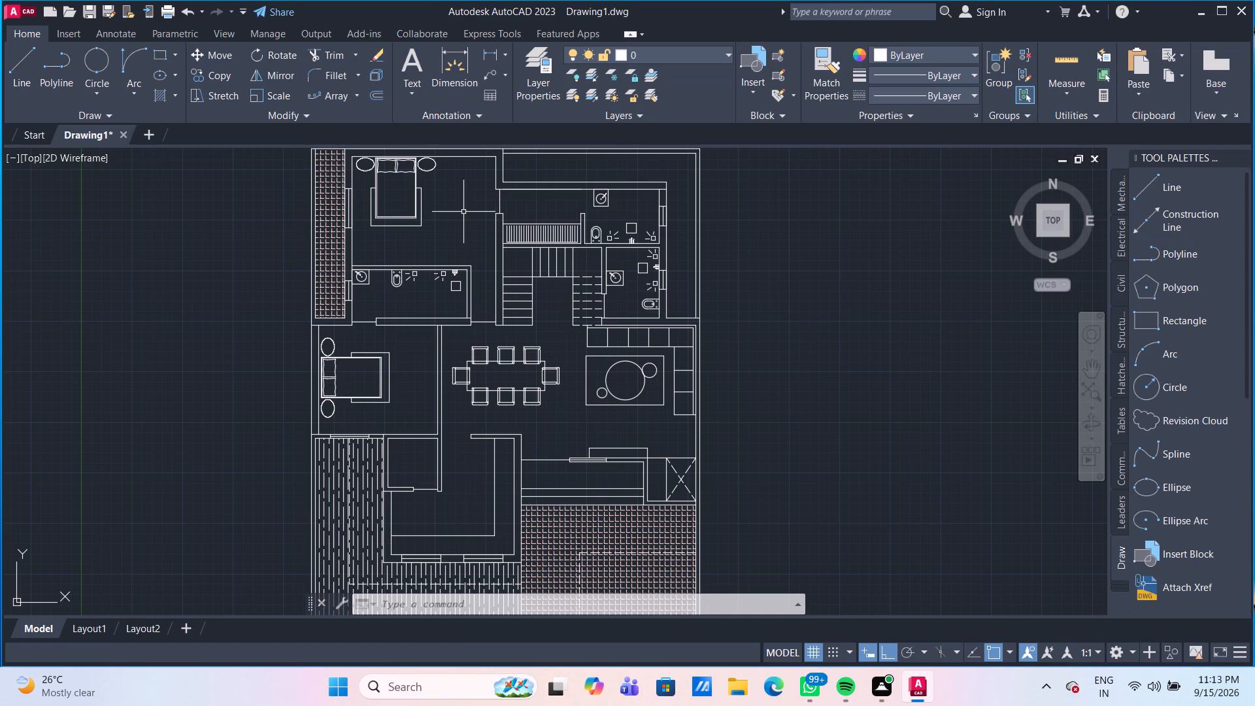
pyautogui.moveTo(463, 211); pyautogui.dragTo(464, 250, button='middle')
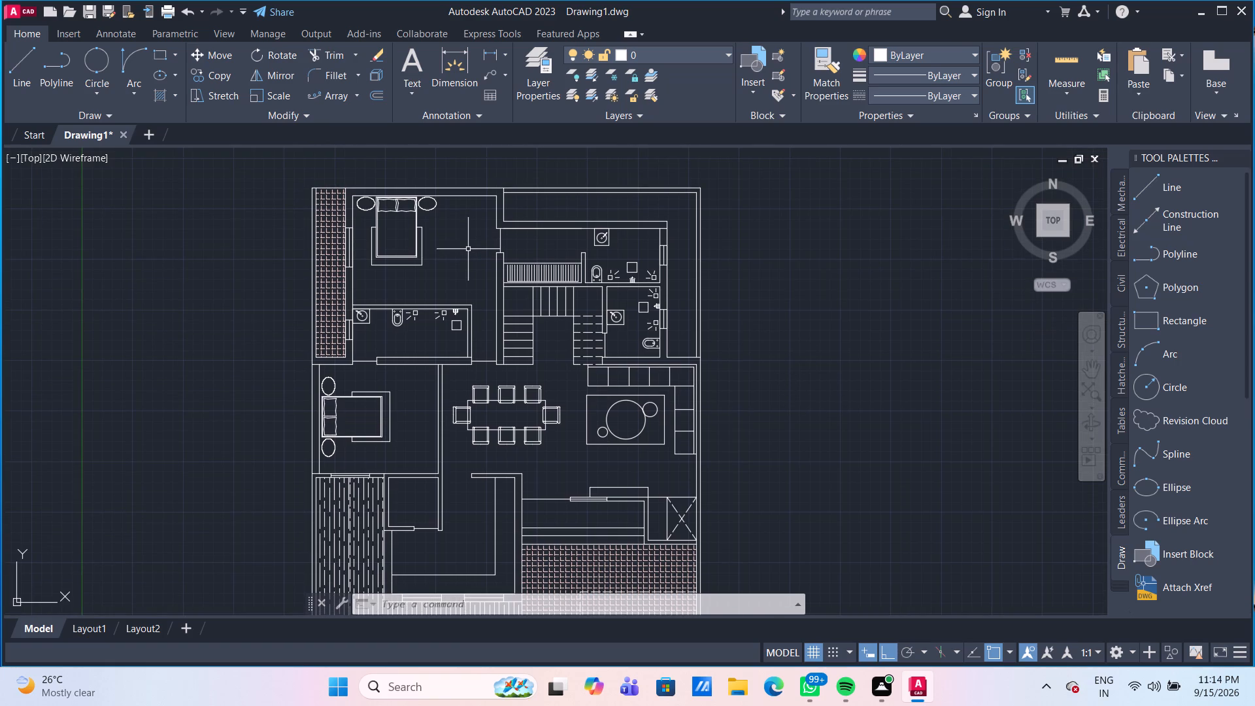
pyautogui.scroll(1, 467, 248)
pyautogui.moveTo(475, 237); pyautogui.dragTo(473, 273, button='middle')
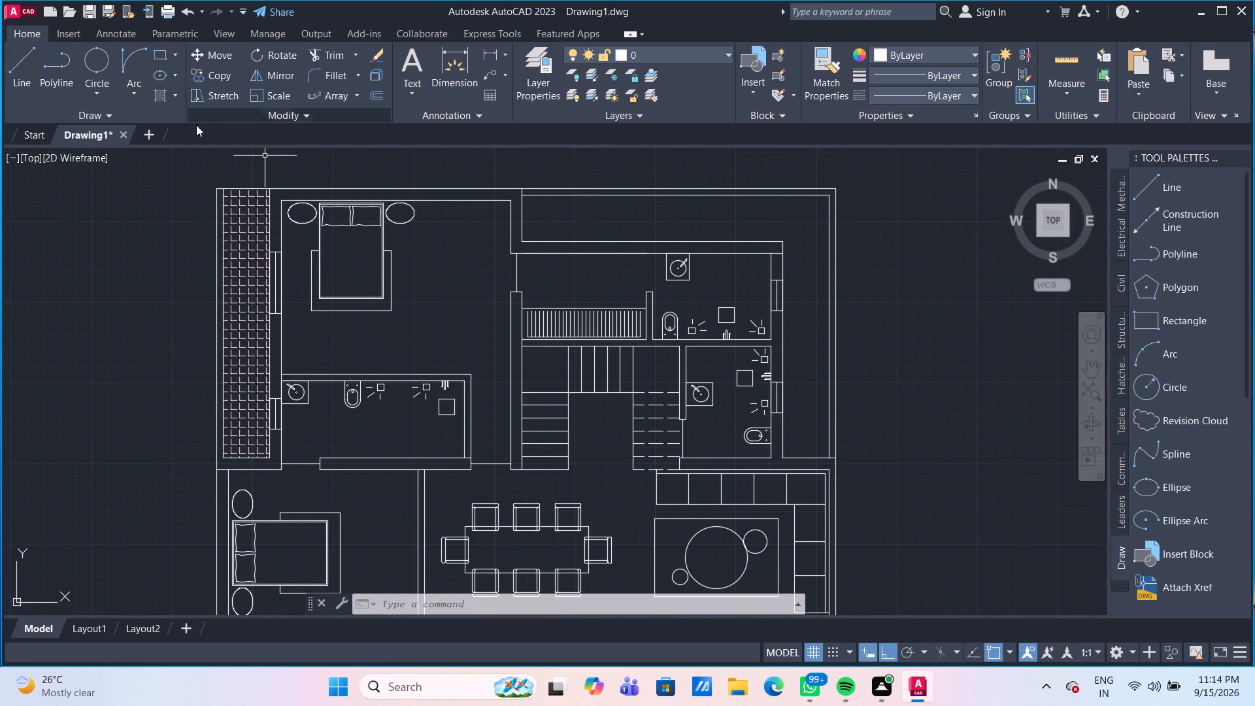
pyautogui.click(165, 92)
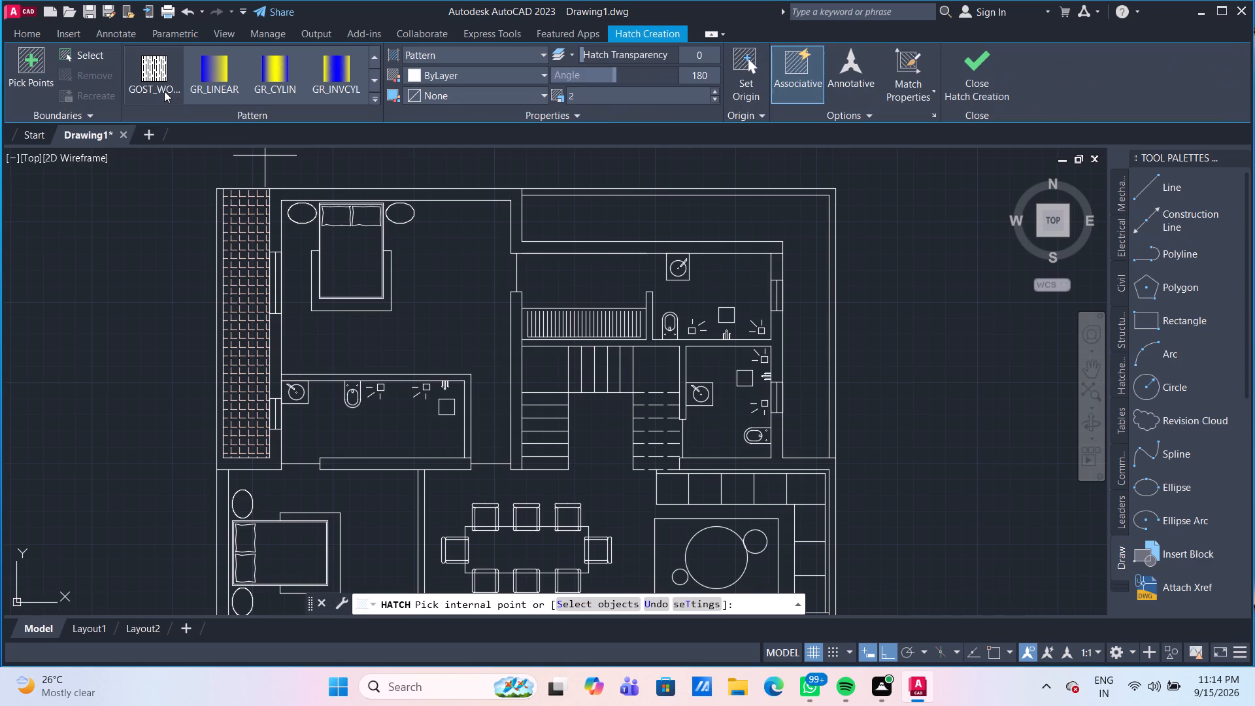
pyautogui.click(377, 54)
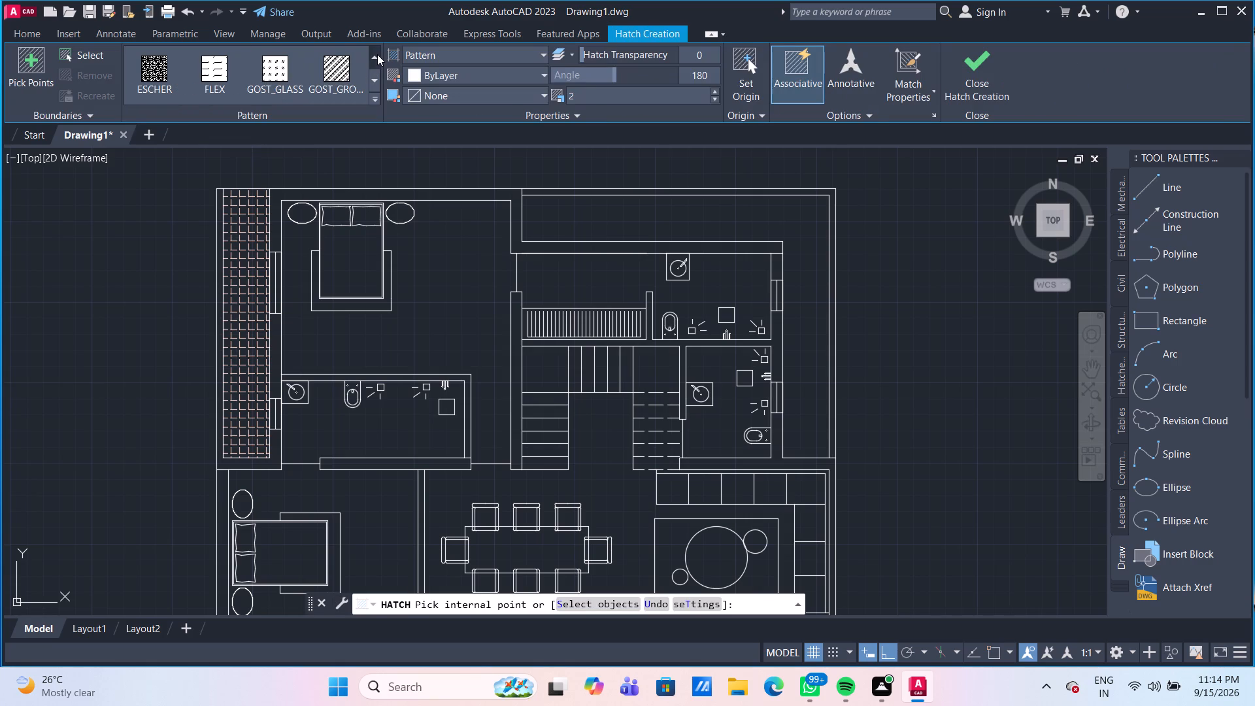
pyautogui.click(377, 54)
pyautogui.click(377, 54)
pyautogui.doubleClick(377, 54)
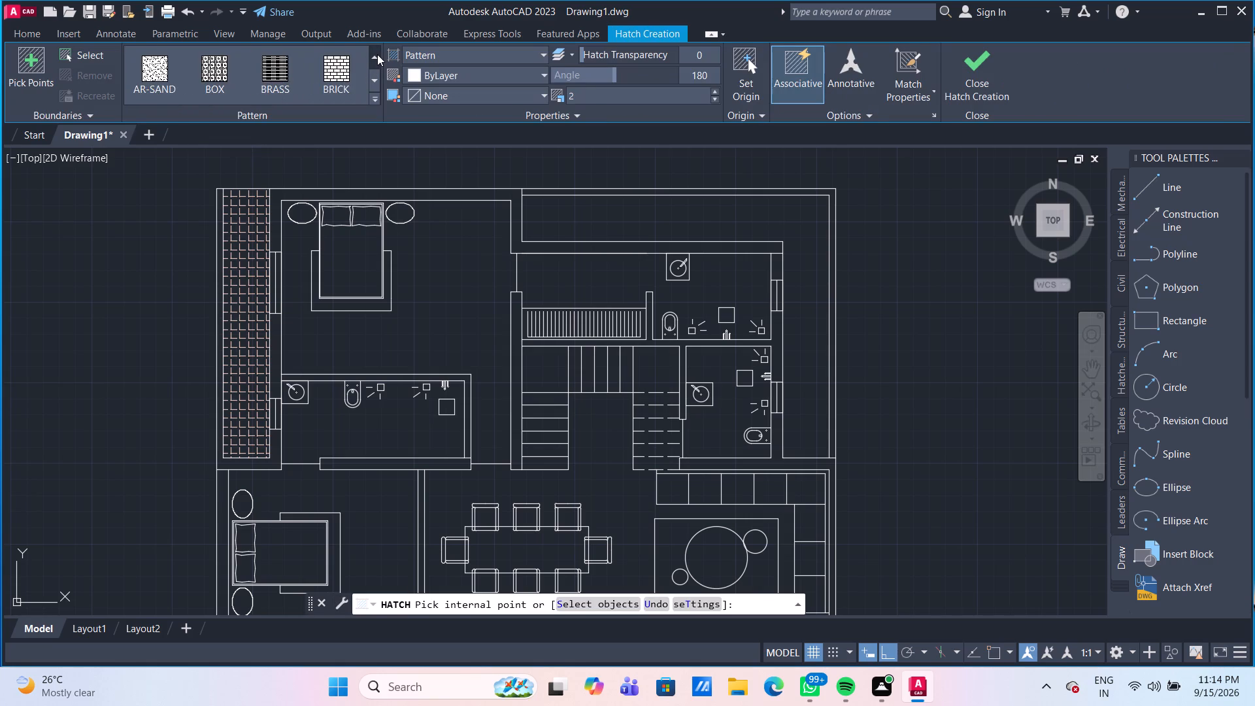
pyautogui.tripleClick(377, 54)
pyautogui.click(377, 54)
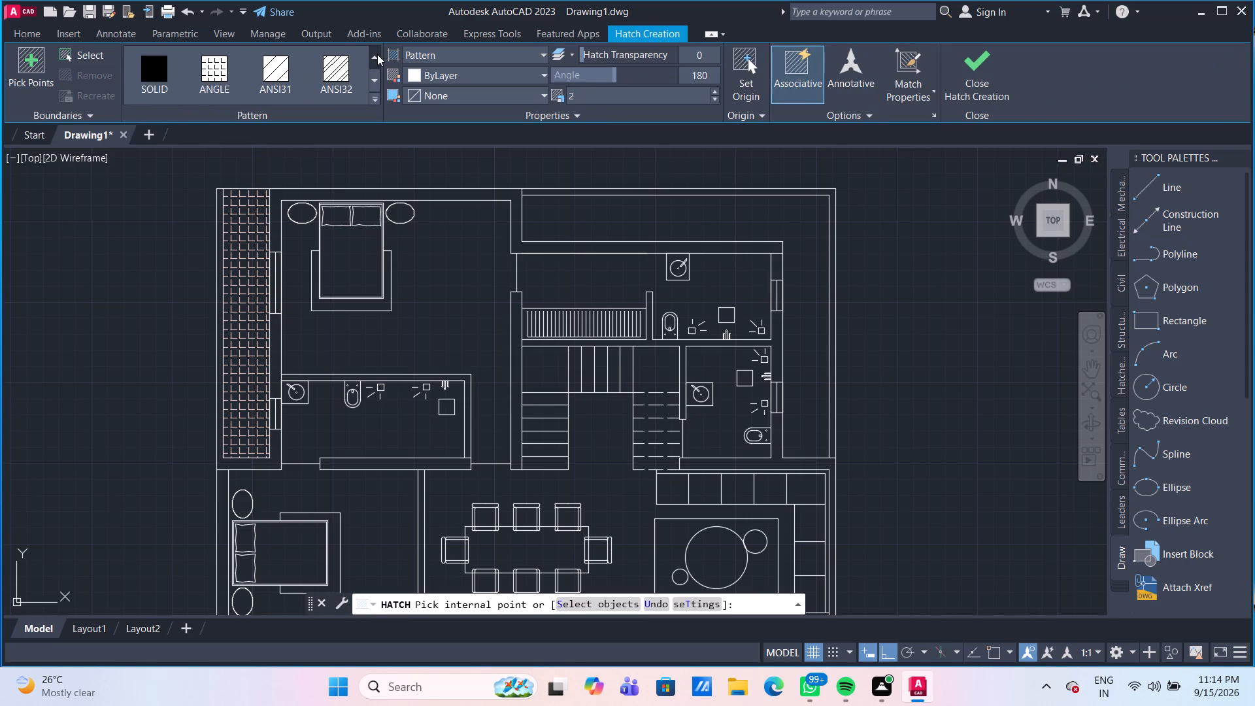
pyautogui.moveTo(143, 71); pyautogui.dragTo(152, 78)
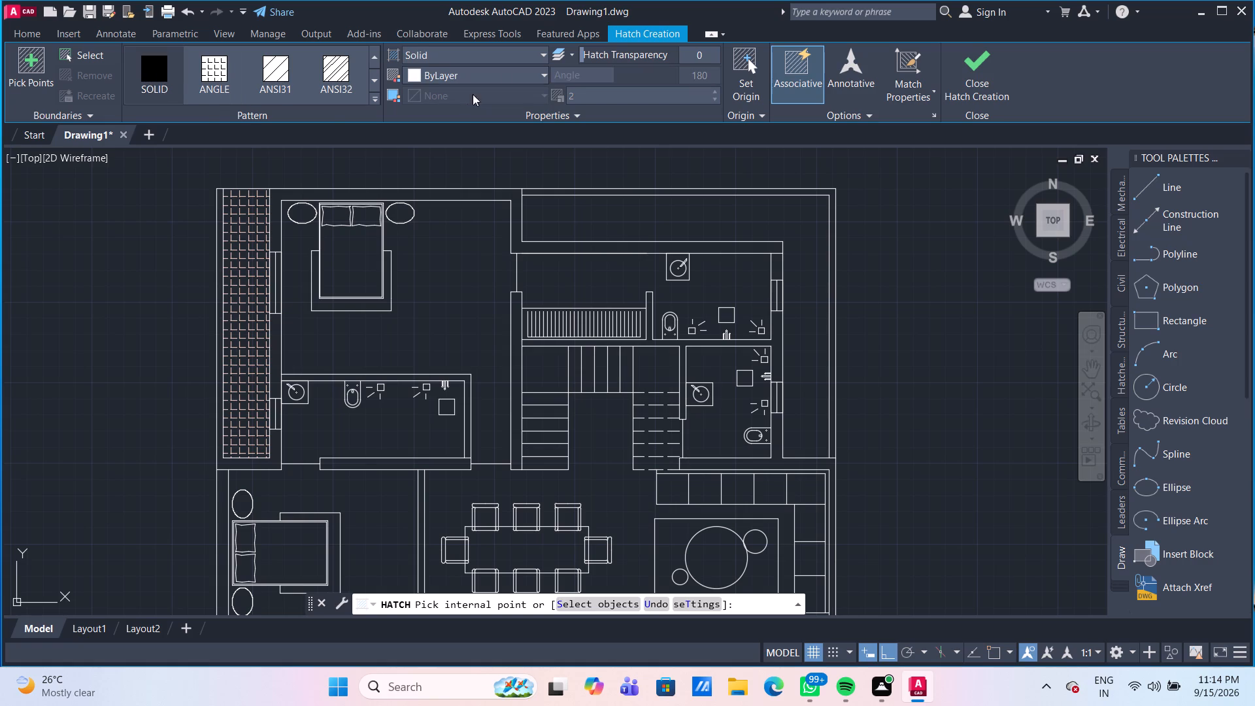
# Set the solid hatch's colour to orange 205,105,40, lighten it to 220,134,76, and lighten it again to 221,139,85.
pyautogui.click(543, 75)
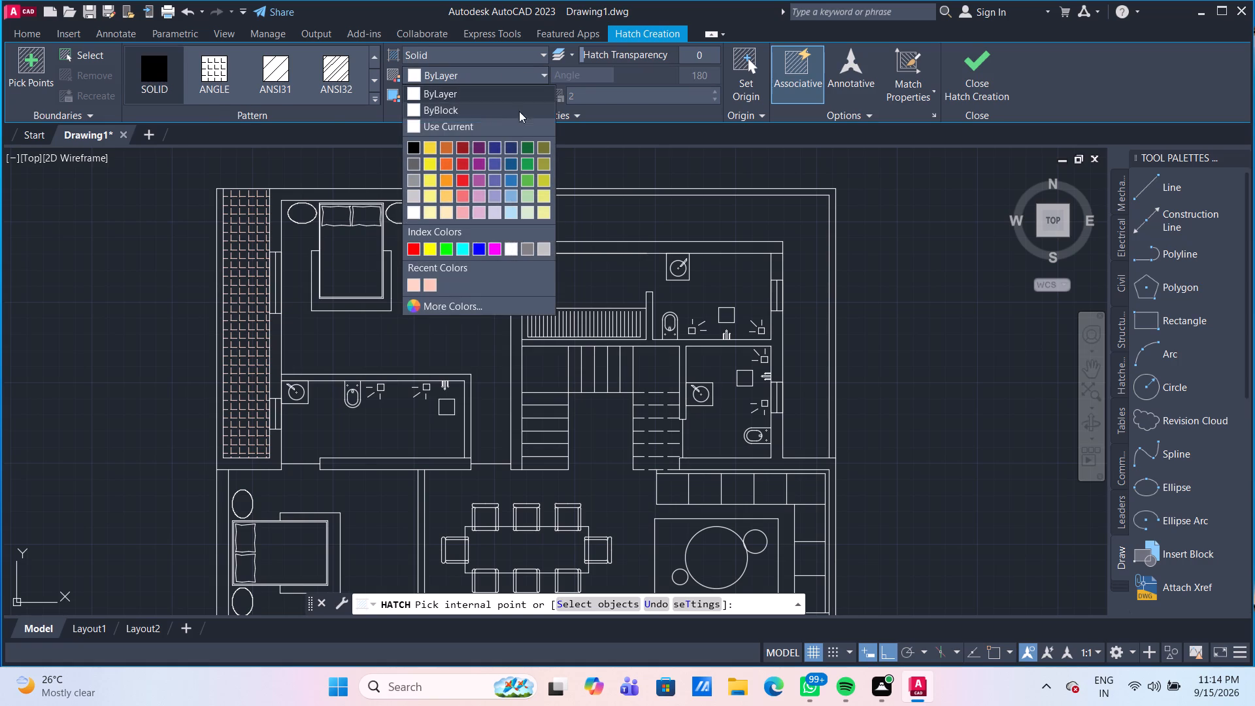
pyautogui.click(450, 145)
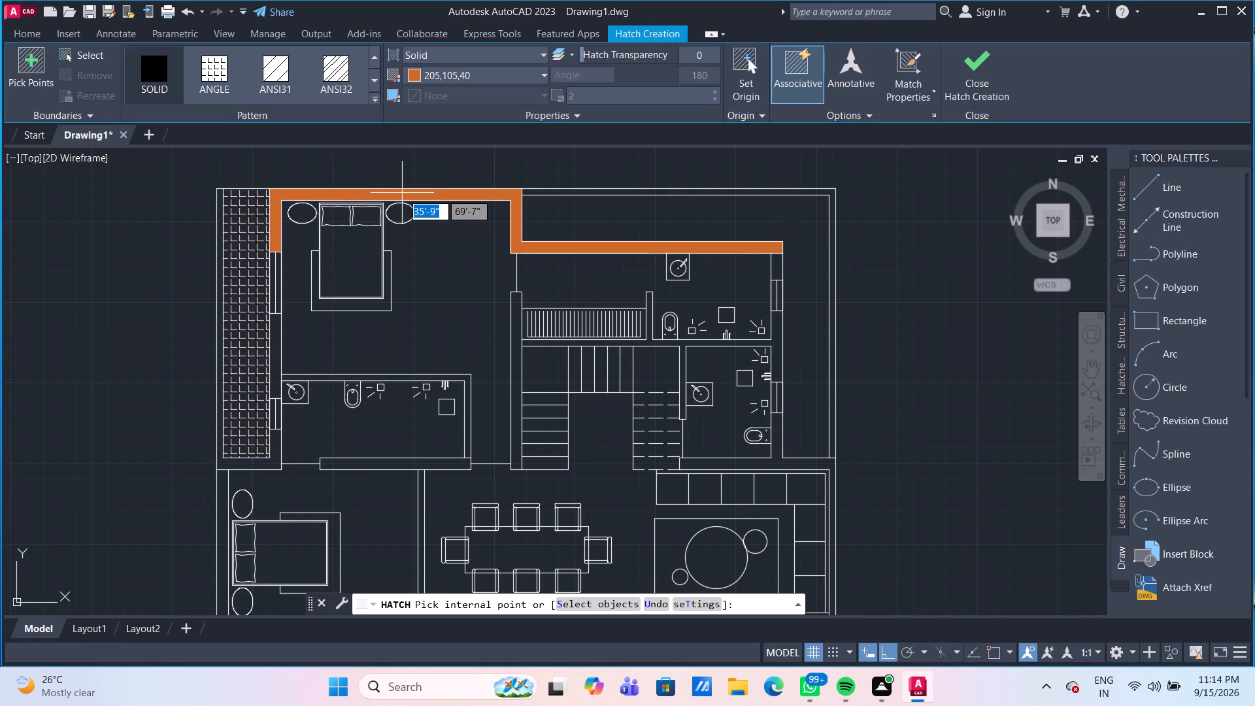
pyautogui.click(541, 75)
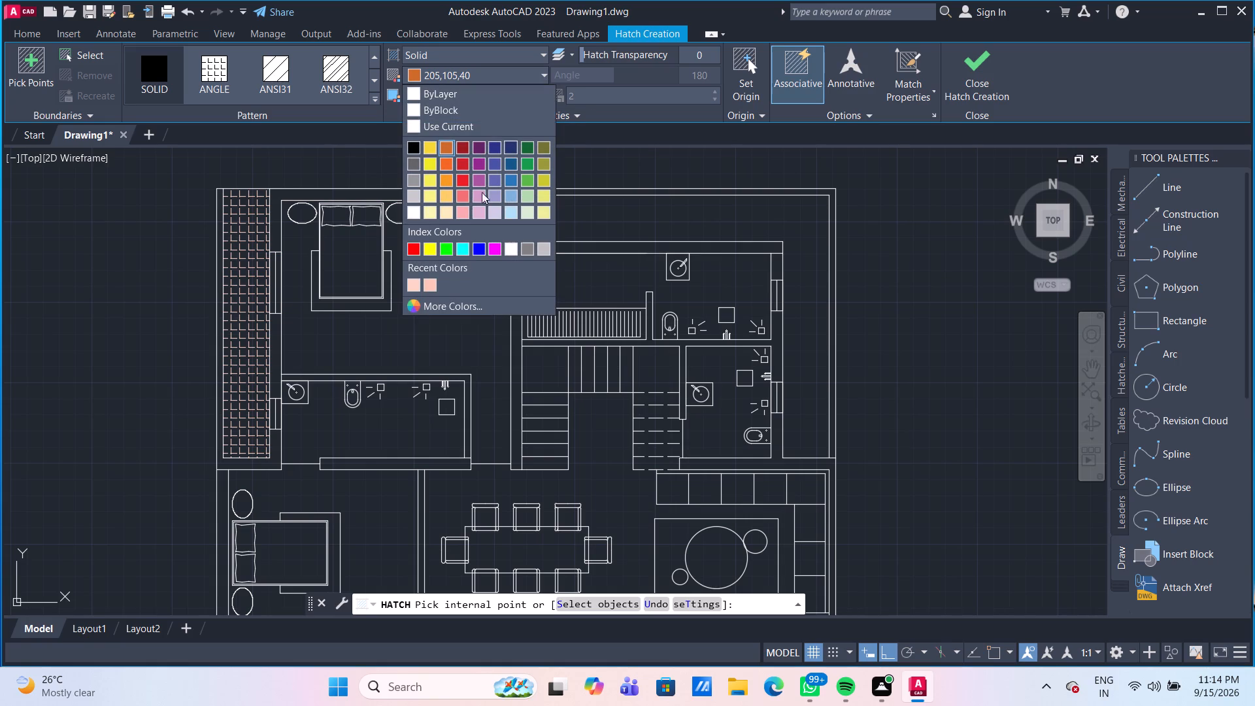
pyautogui.click(427, 307)
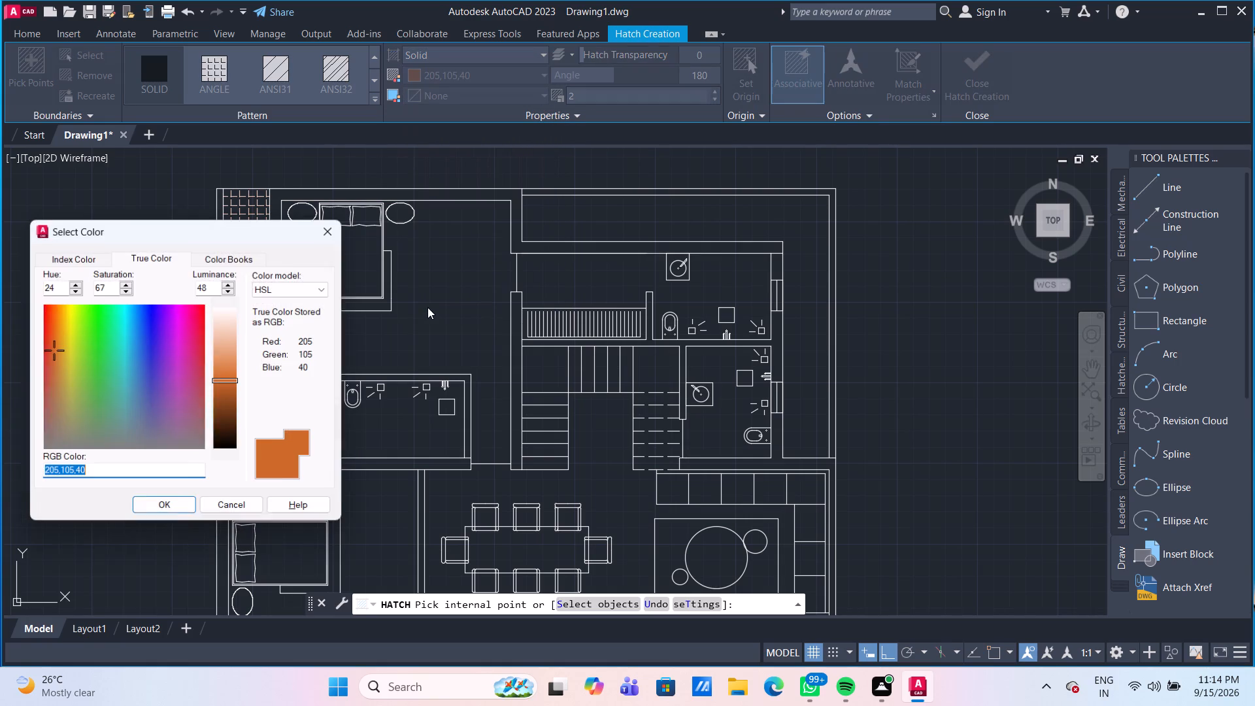
pyautogui.moveTo(225, 380); pyautogui.dragTo(231, 367)
pyautogui.click(163, 507)
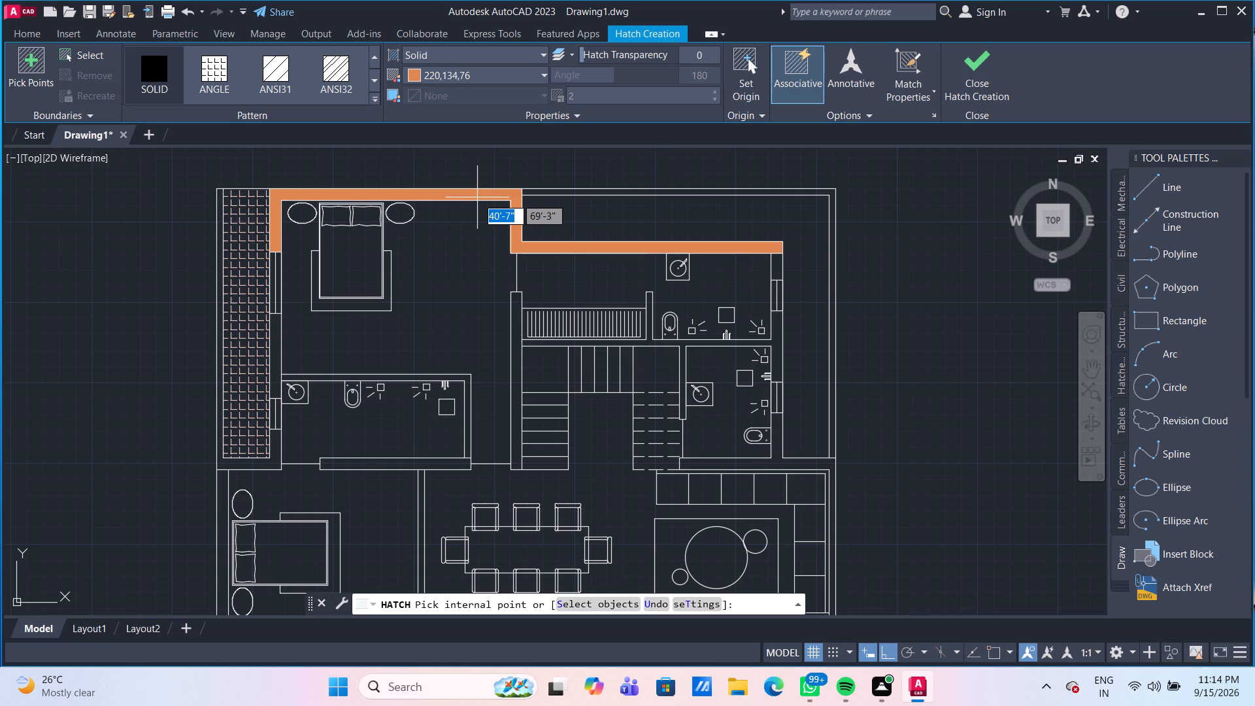
pyautogui.click(544, 76)
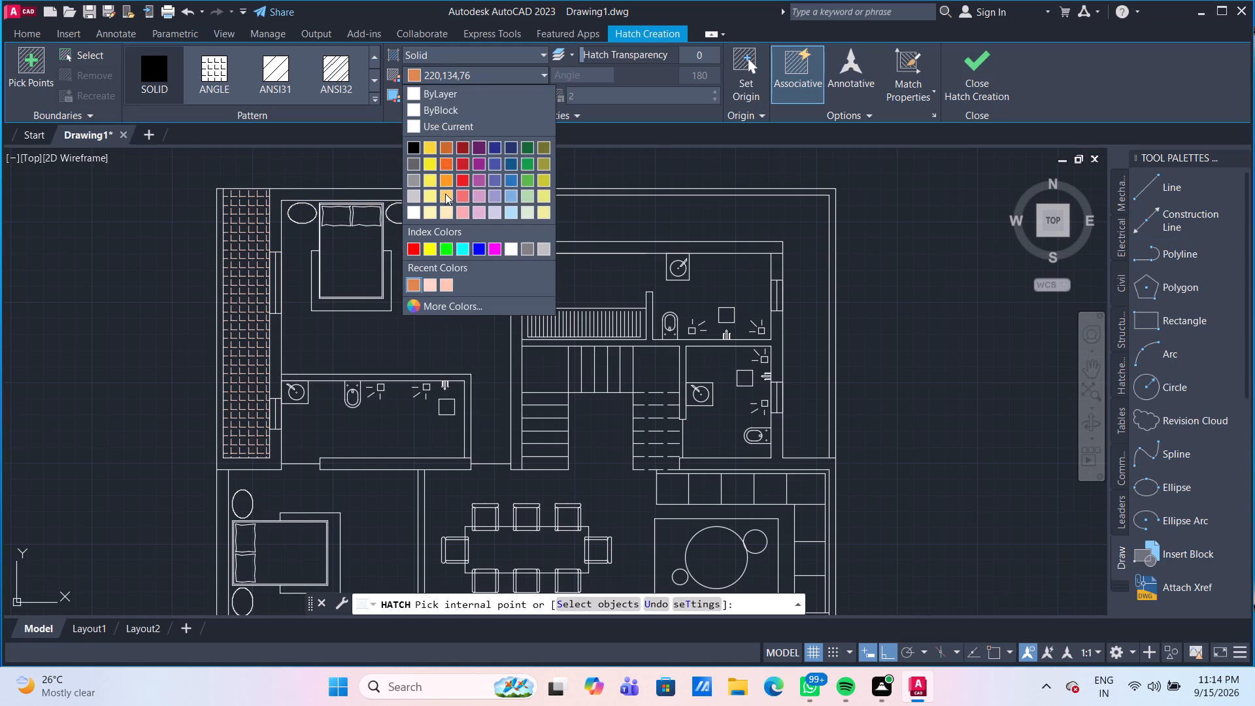
pyautogui.click(412, 308)
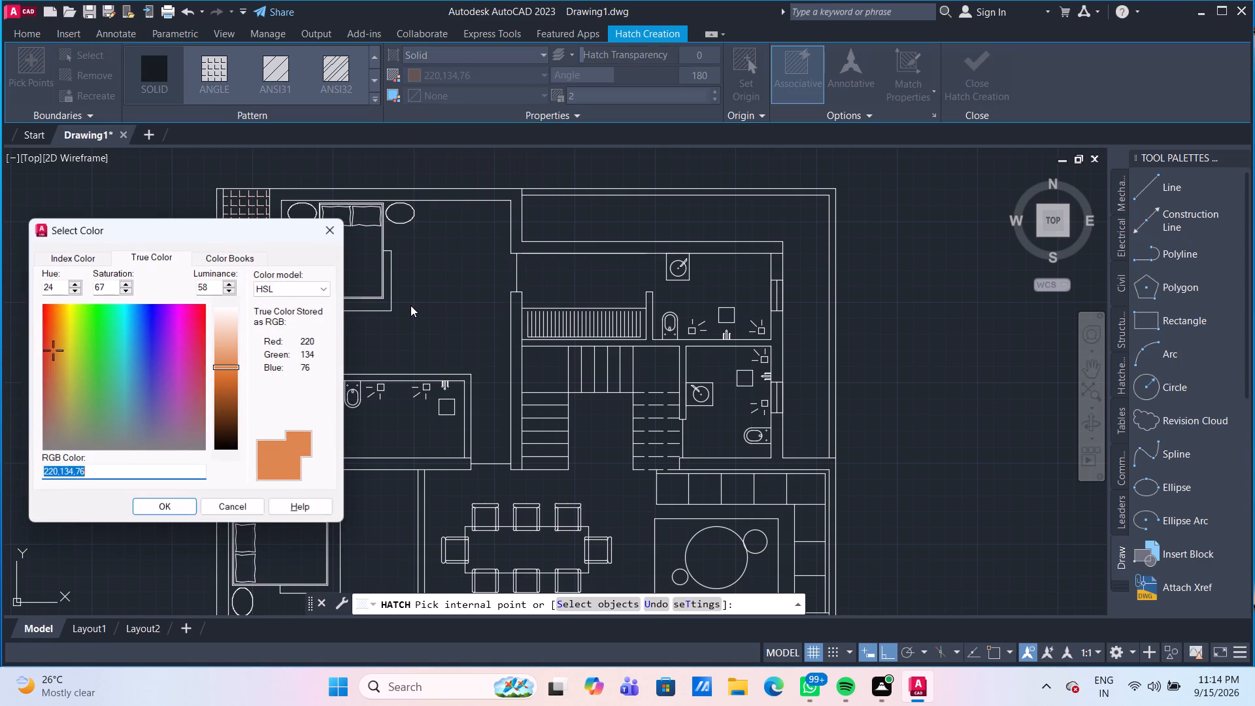
pyautogui.click(95, 257)
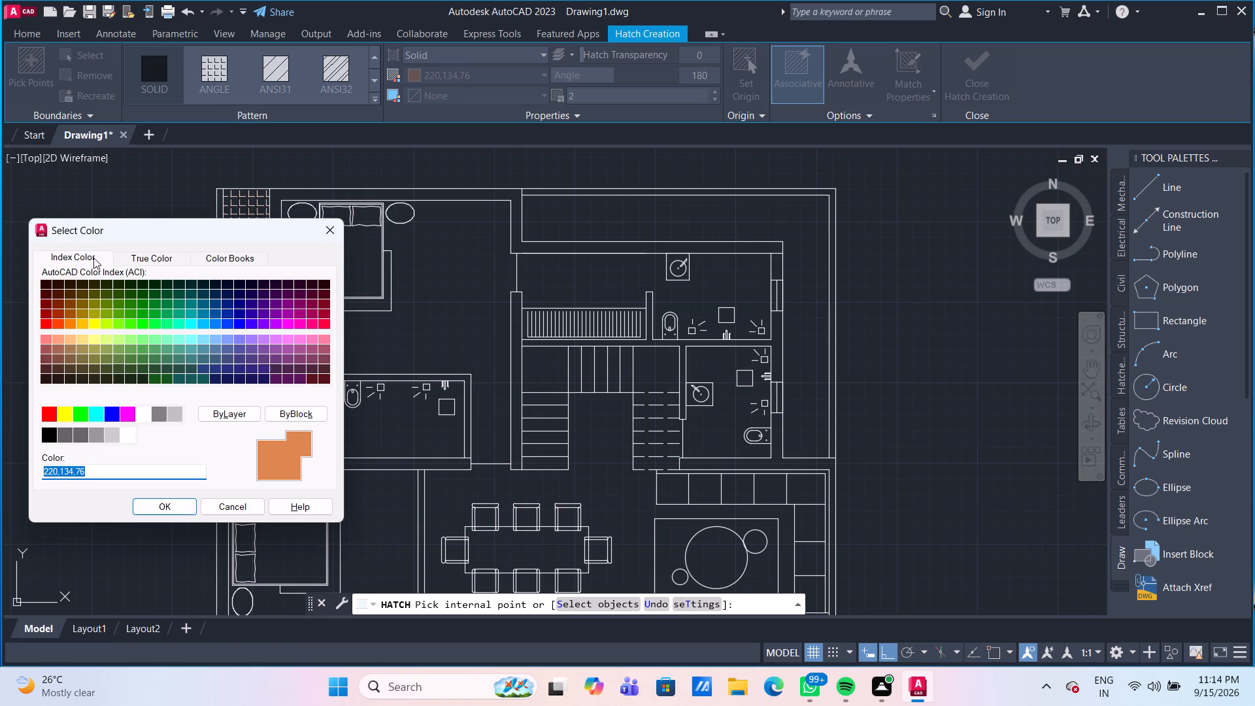
pyautogui.click(142, 257)
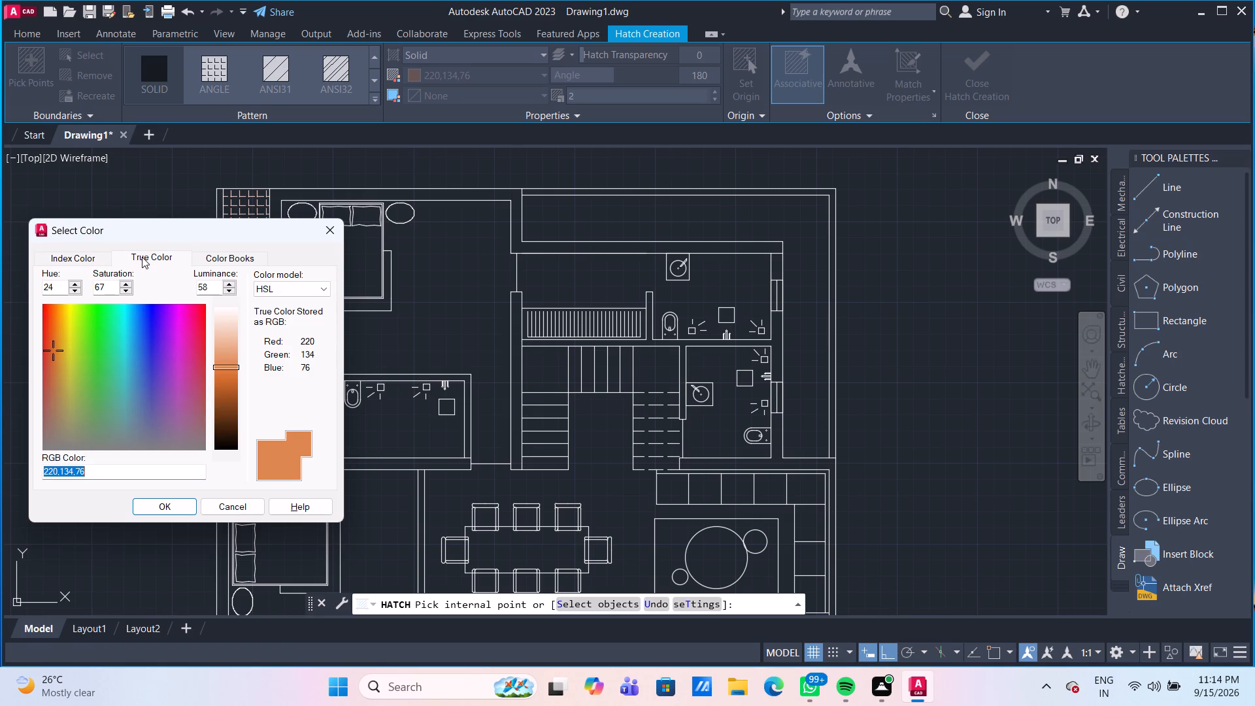
pyautogui.click(230, 261)
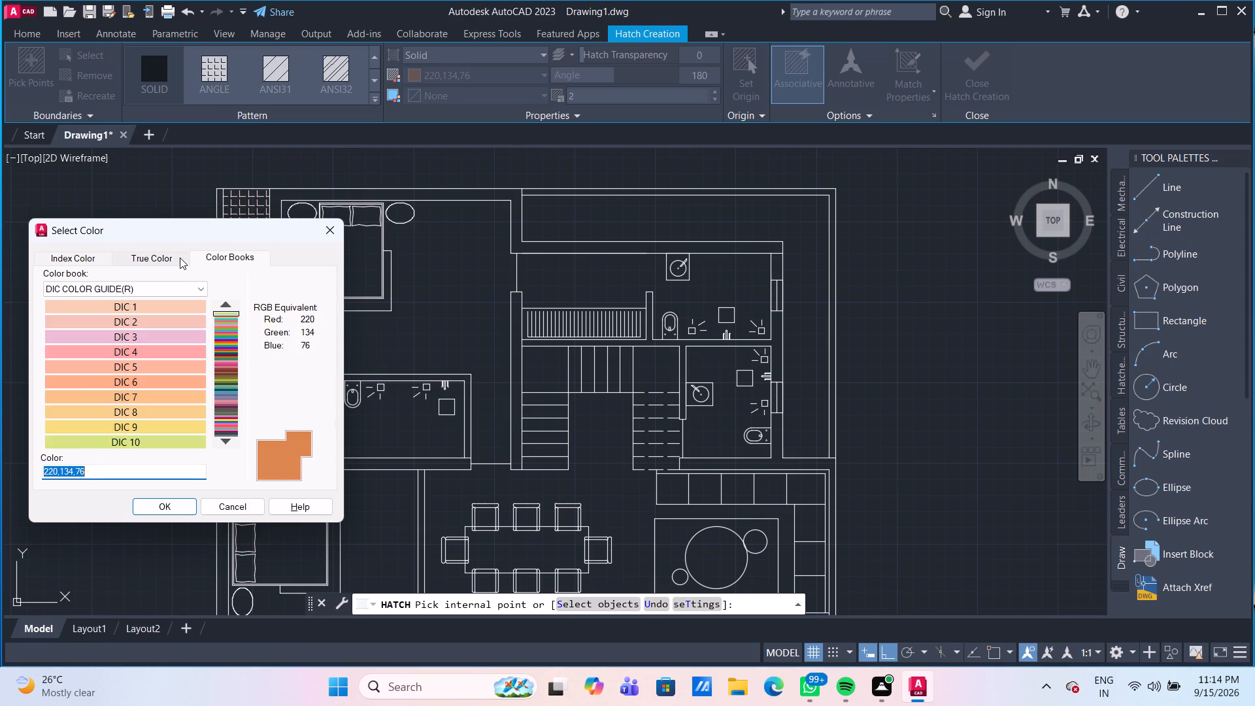
pyautogui.click(180, 258)
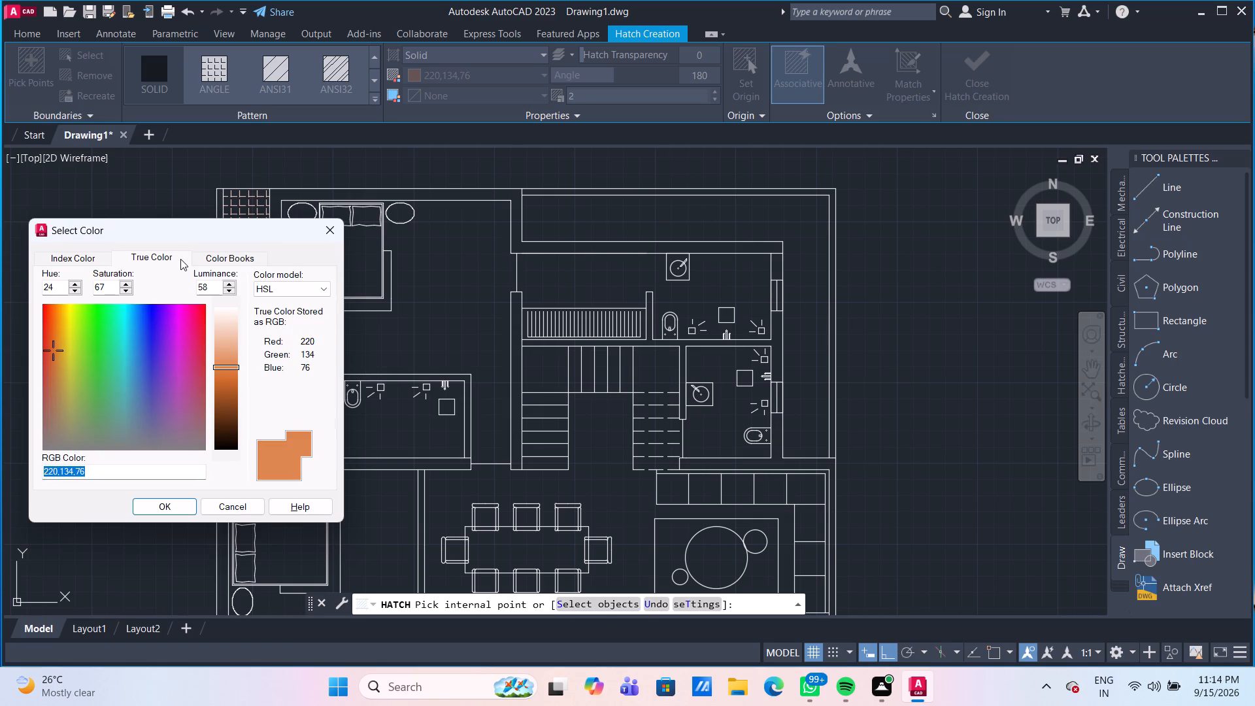
pyautogui.click(229, 367)
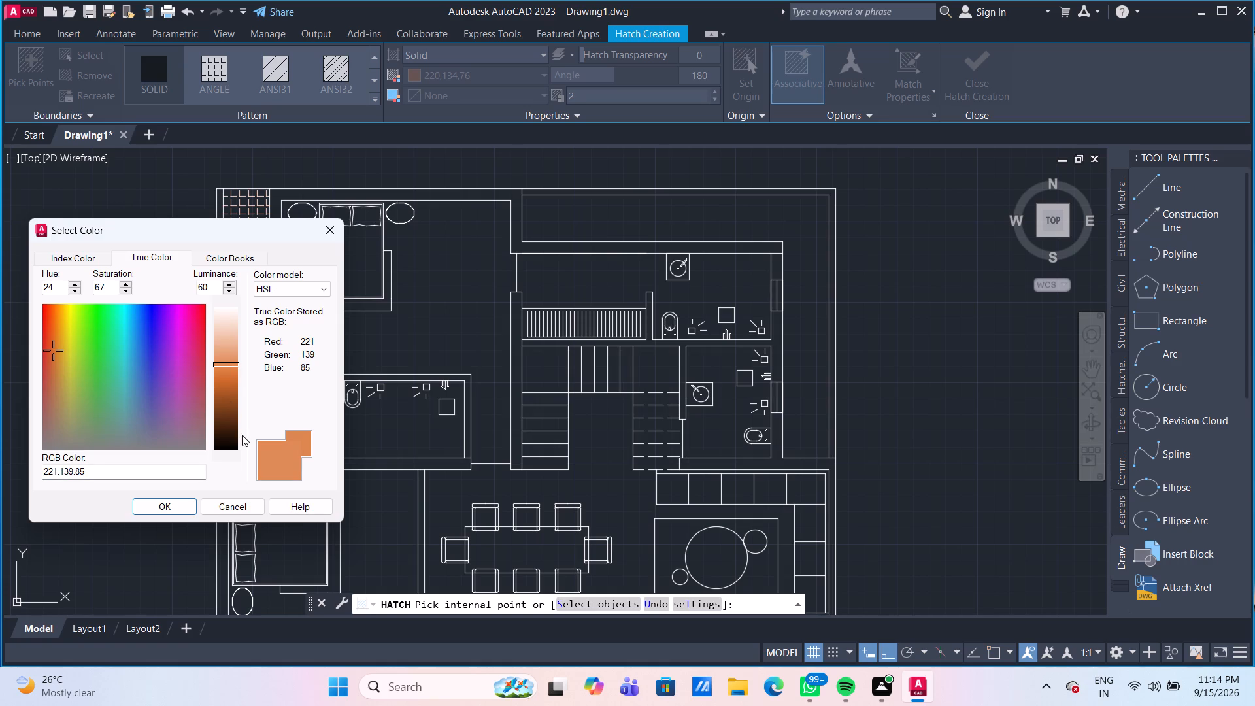
pyautogui.click(180, 503)
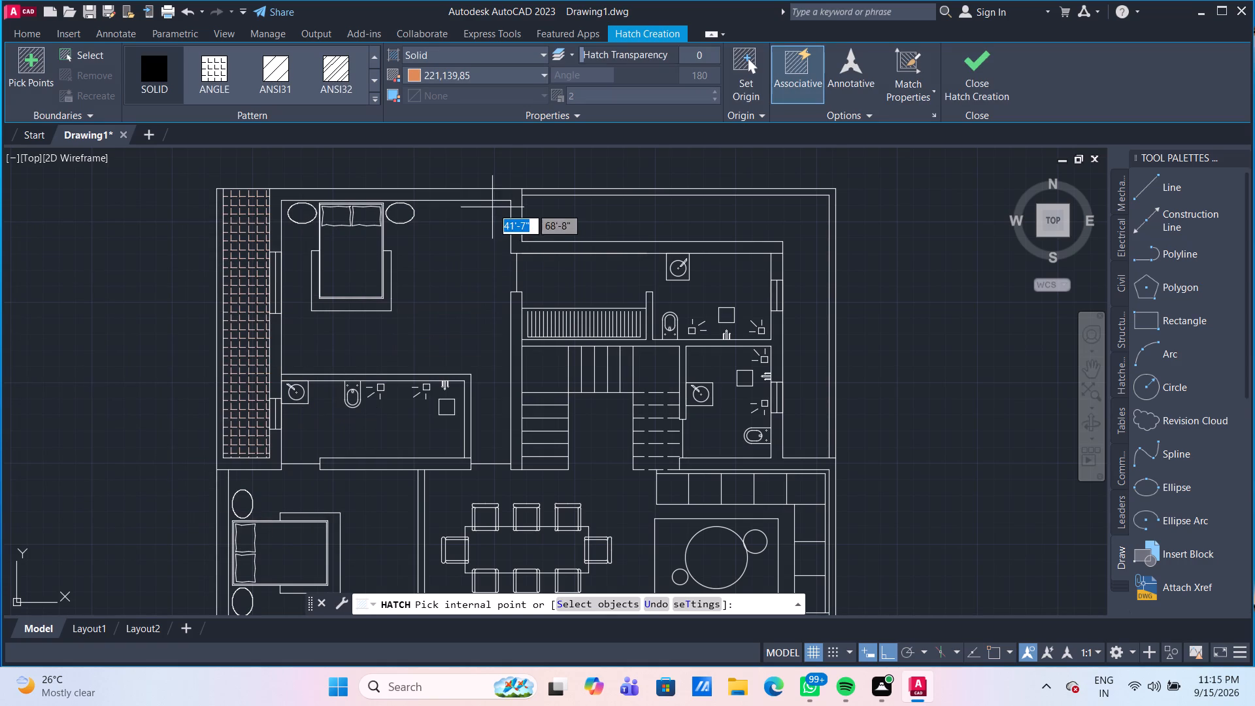
# Fill the upper bedroom's top wall, the top and right boundary walls, and the walls around the two right-hand toilets.
pyautogui.click(496, 197)
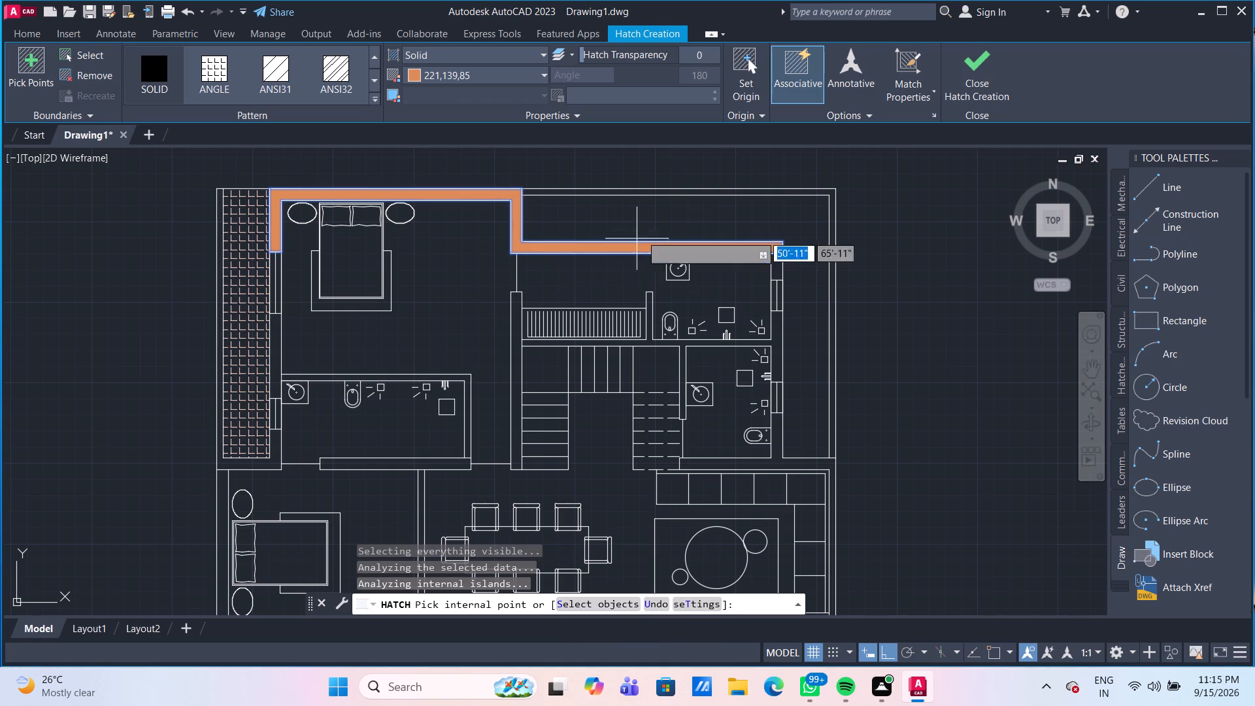
pyautogui.click(656, 191)
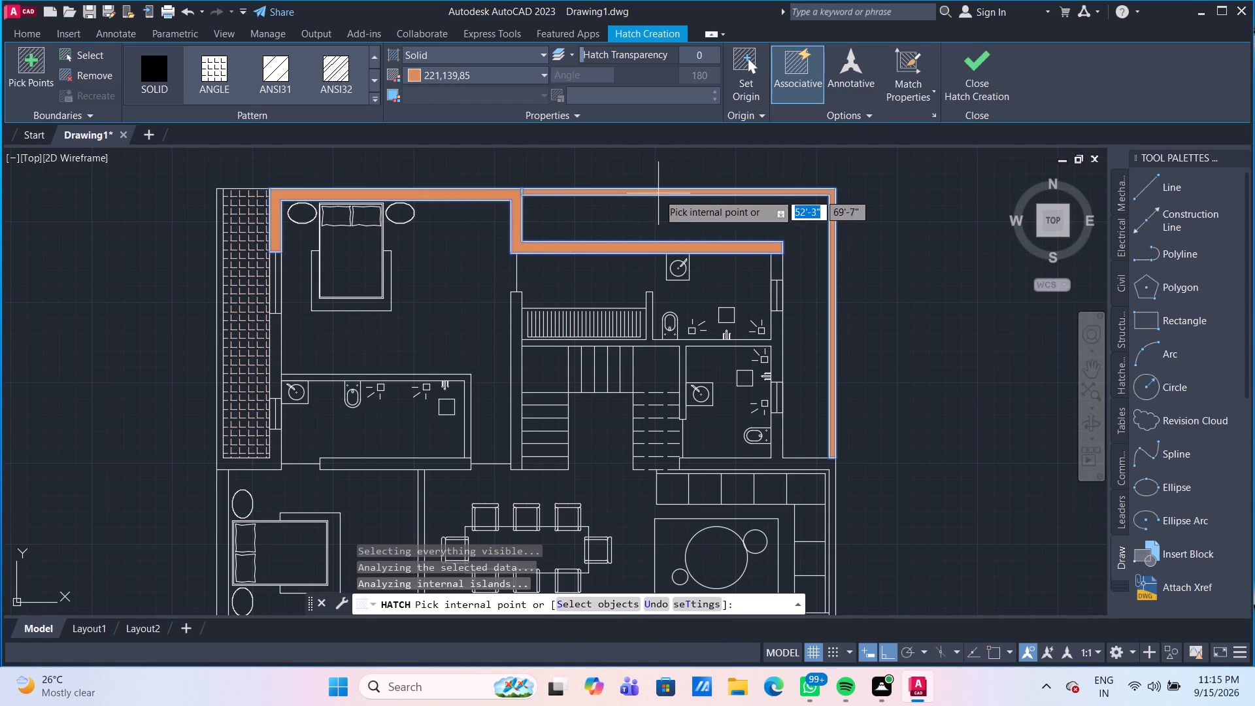
pyautogui.moveTo(895, 361); pyautogui.dragTo(782, 296, button='middle')
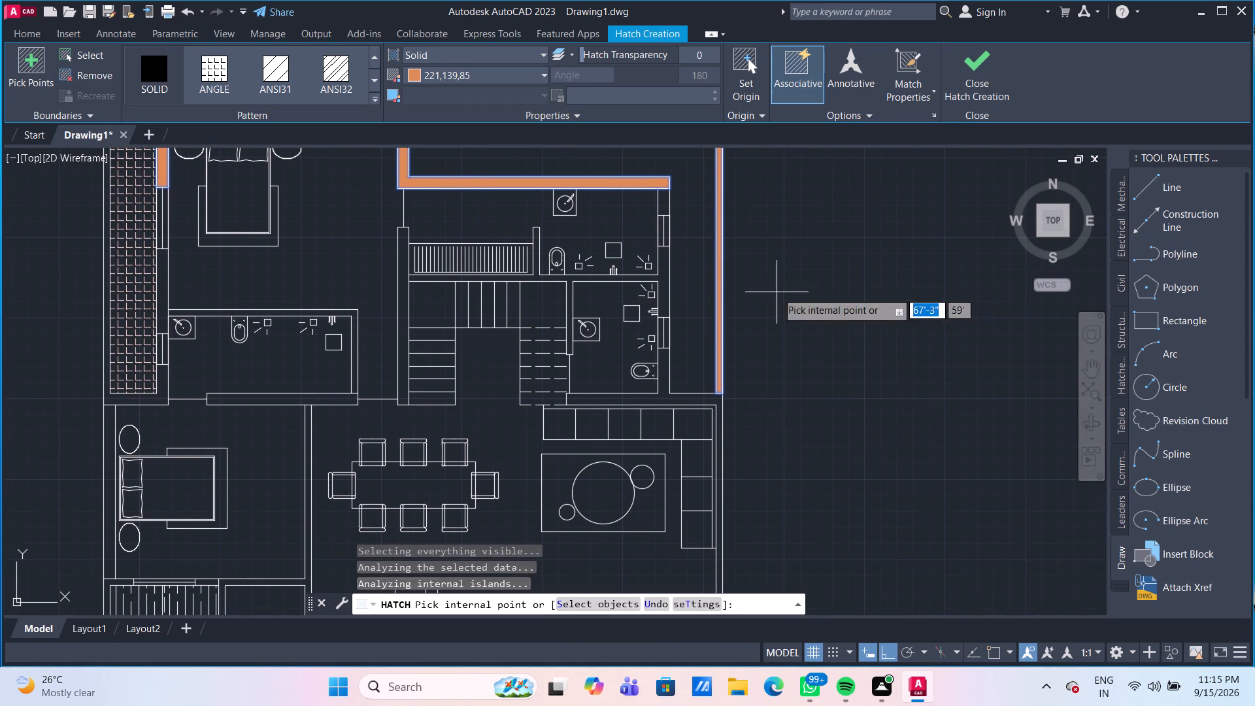
pyautogui.click(665, 201)
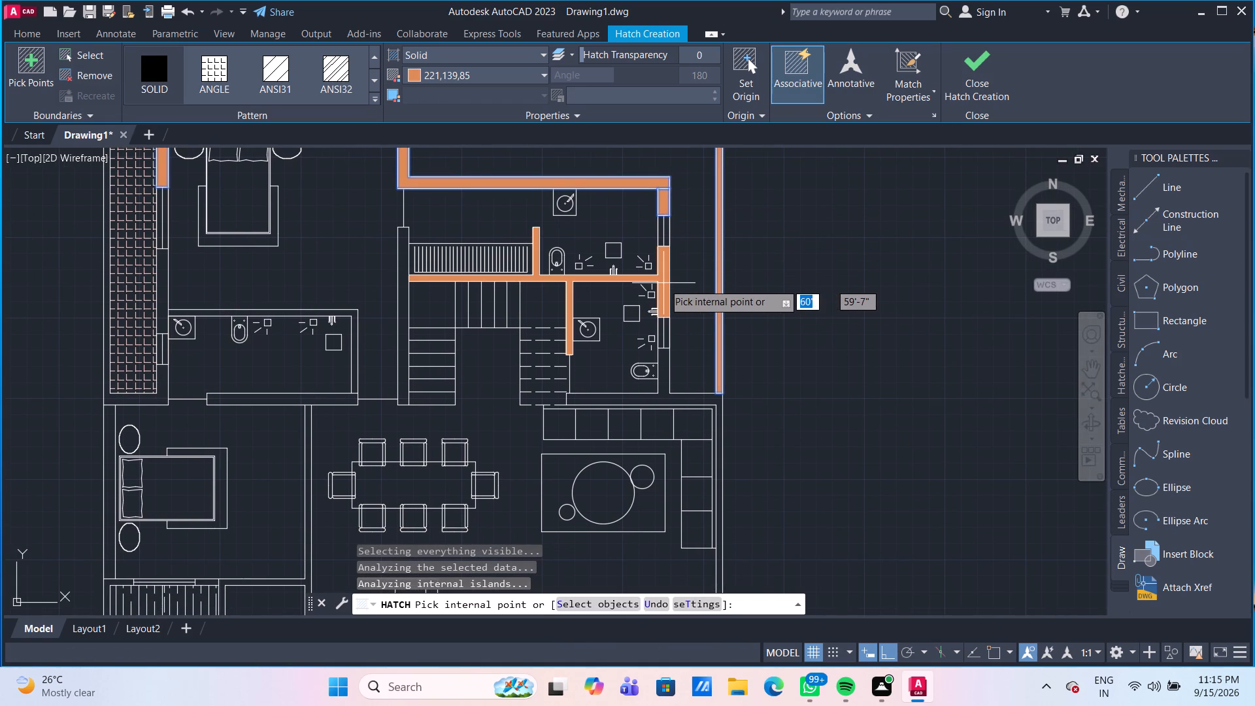
pyautogui.click(663, 283)
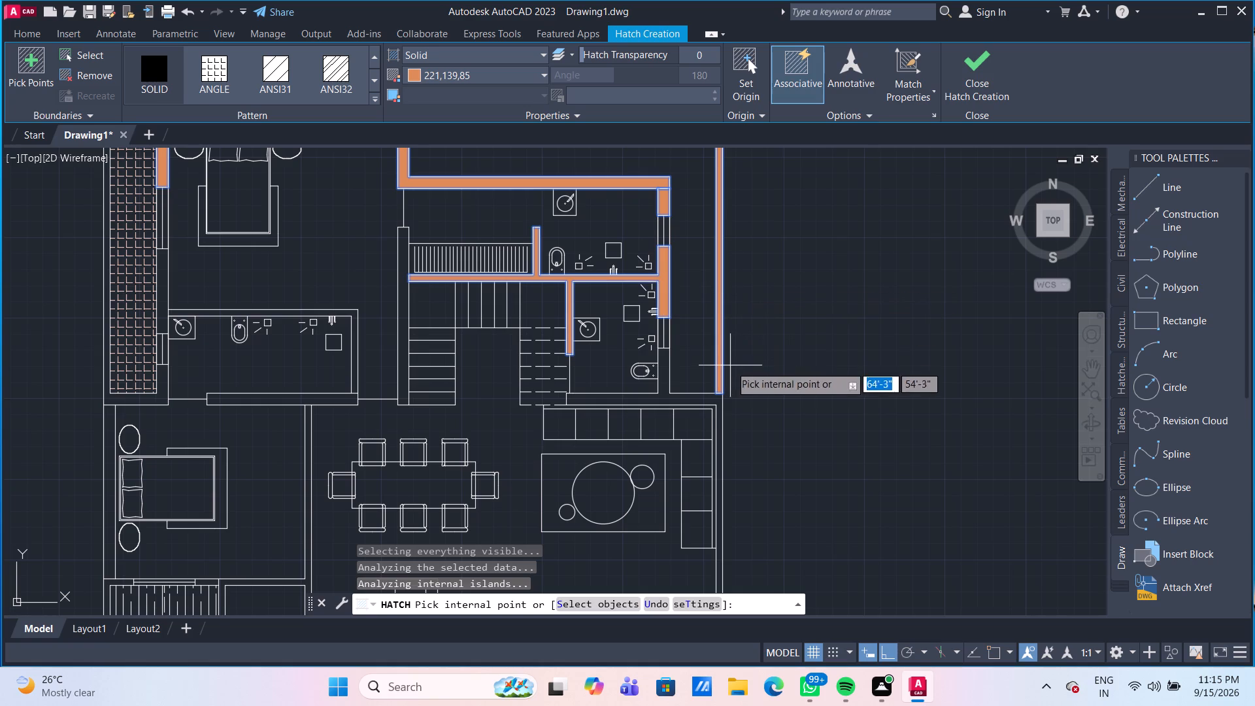
pyautogui.click(664, 397)
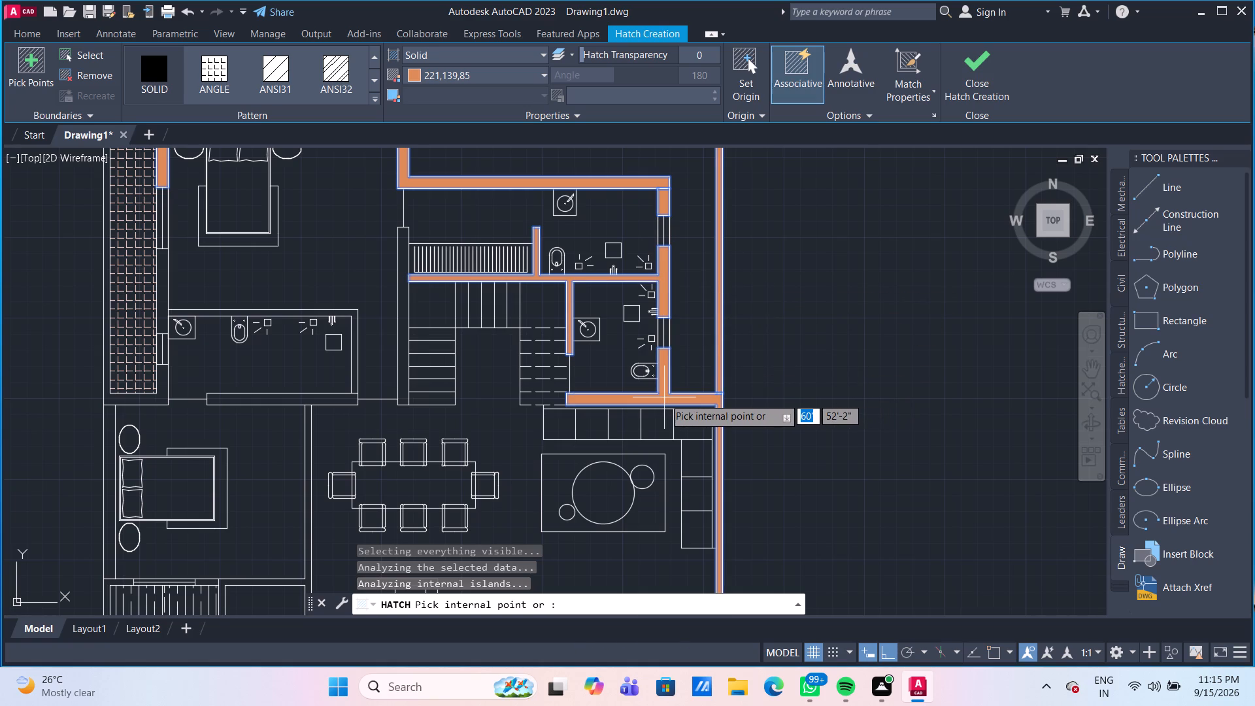
# Fill the wall left of the staircase, the left bathroom's partition, and the wall sections around the tiled strip at the plan's upper left.
pyautogui.click(401, 298)
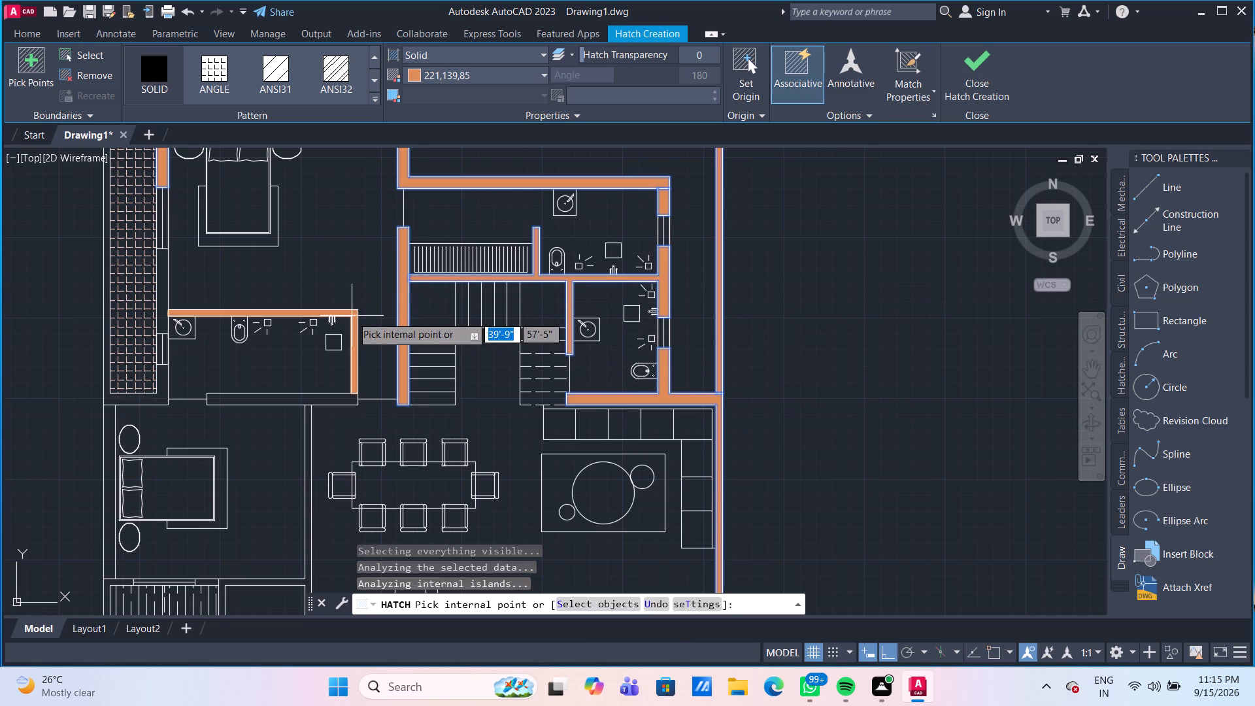
pyautogui.click(351, 314)
pyautogui.moveTo(202, 255); pyautogui.dragTo(210, 271, button='middle')
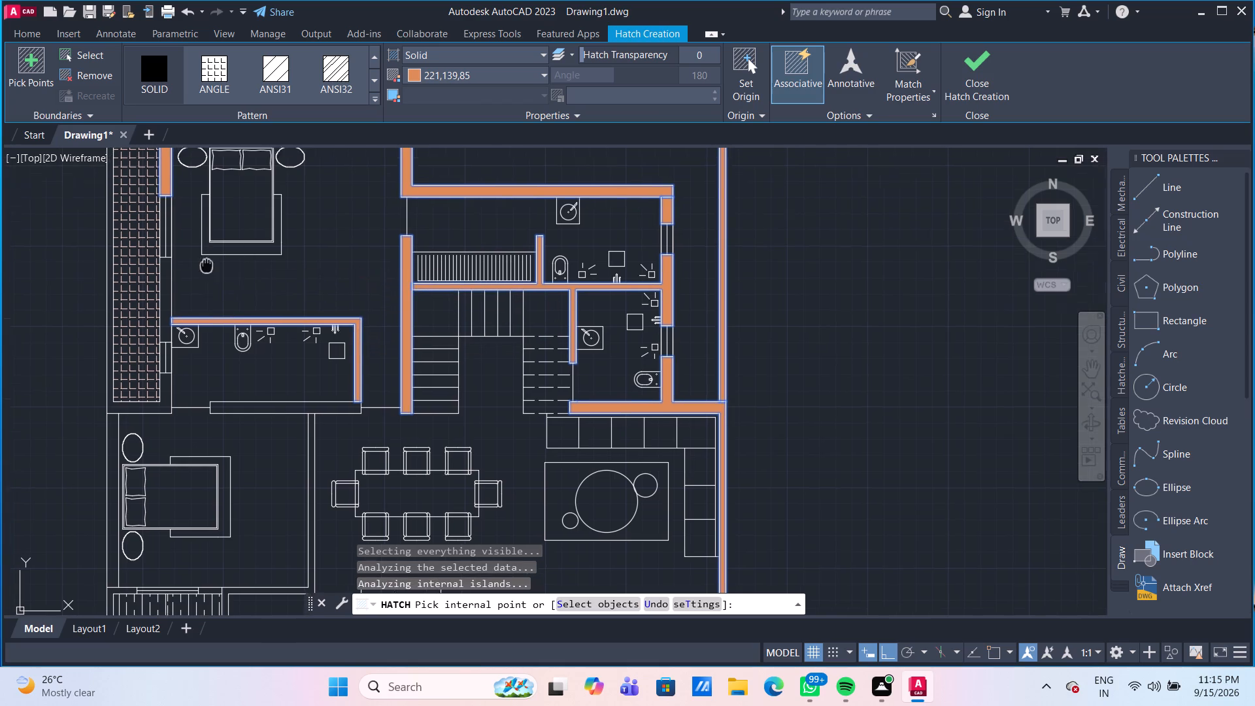
pyautogui.moveTo(210, 271); pyautogui.dragTo(241, 342, button='middle')
pyautogui.click(203, 371)
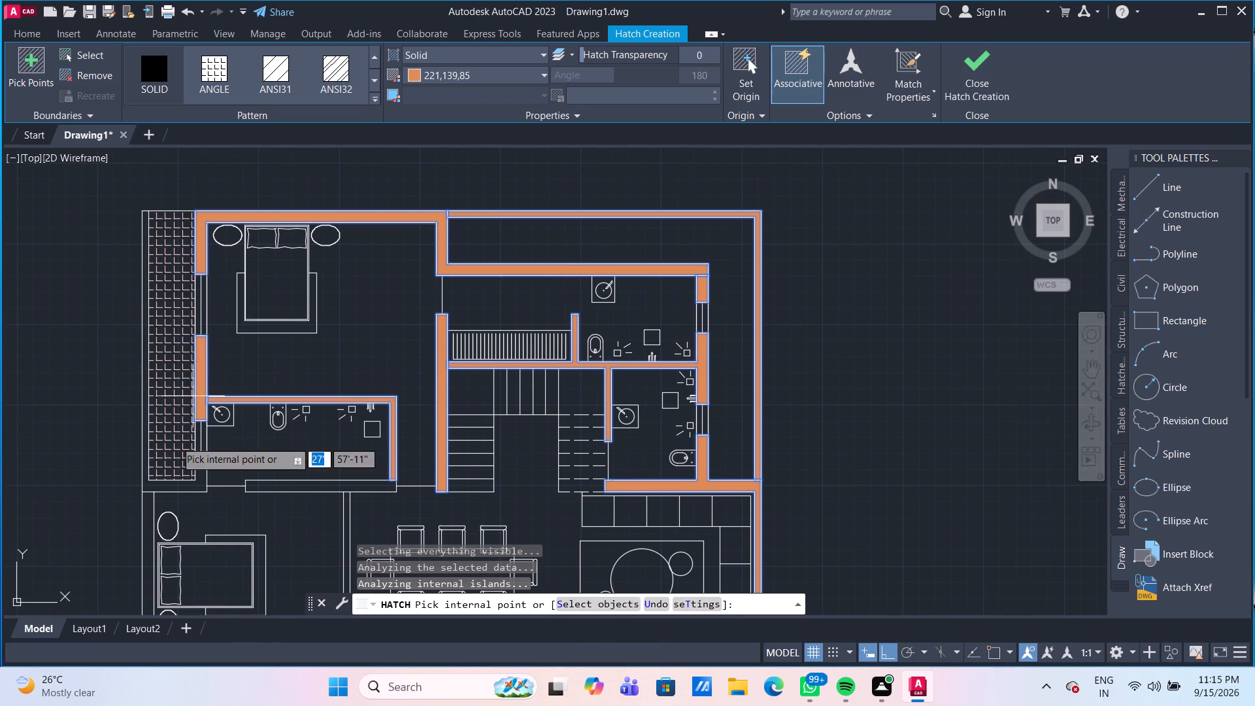
pyautogui.click(181, 486)
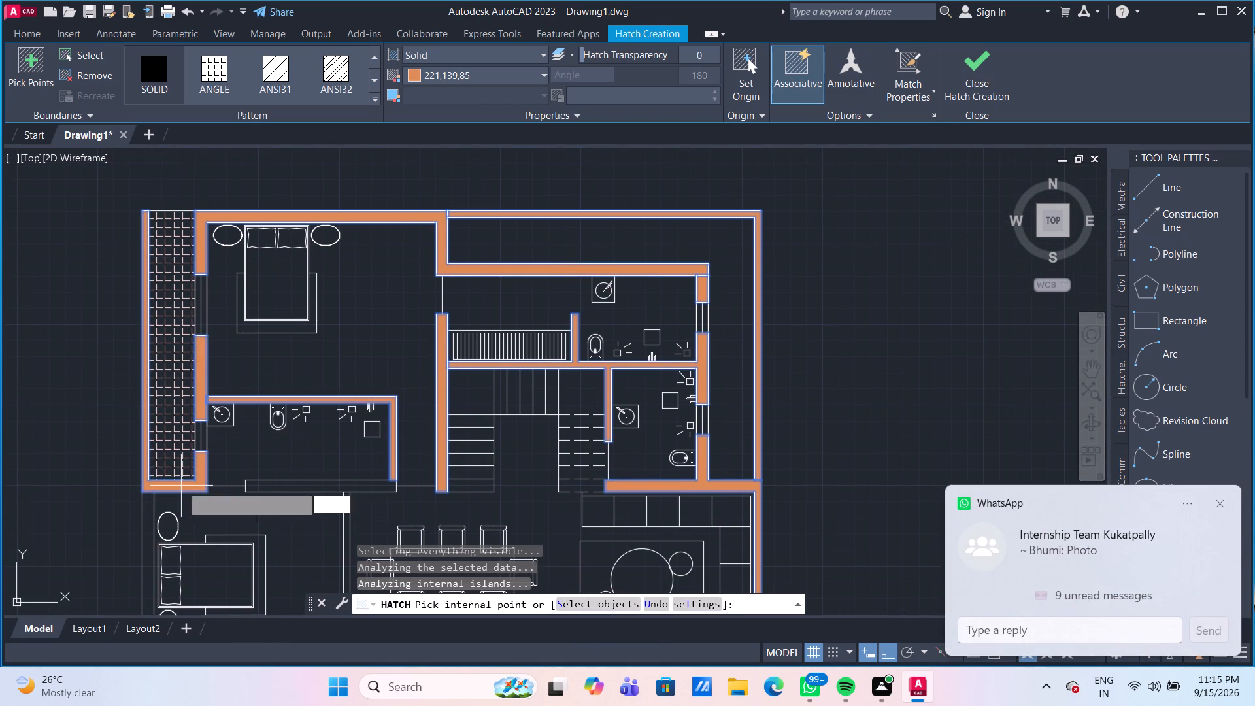
# Fill the lower-left bedroom's walls, the left boundary wall beside the dashed floor area, and the walls of the small room below the bedroom.
pyautogui.moveTo(255, 436); pyautogui.dragTo(286, 240, button='middle')
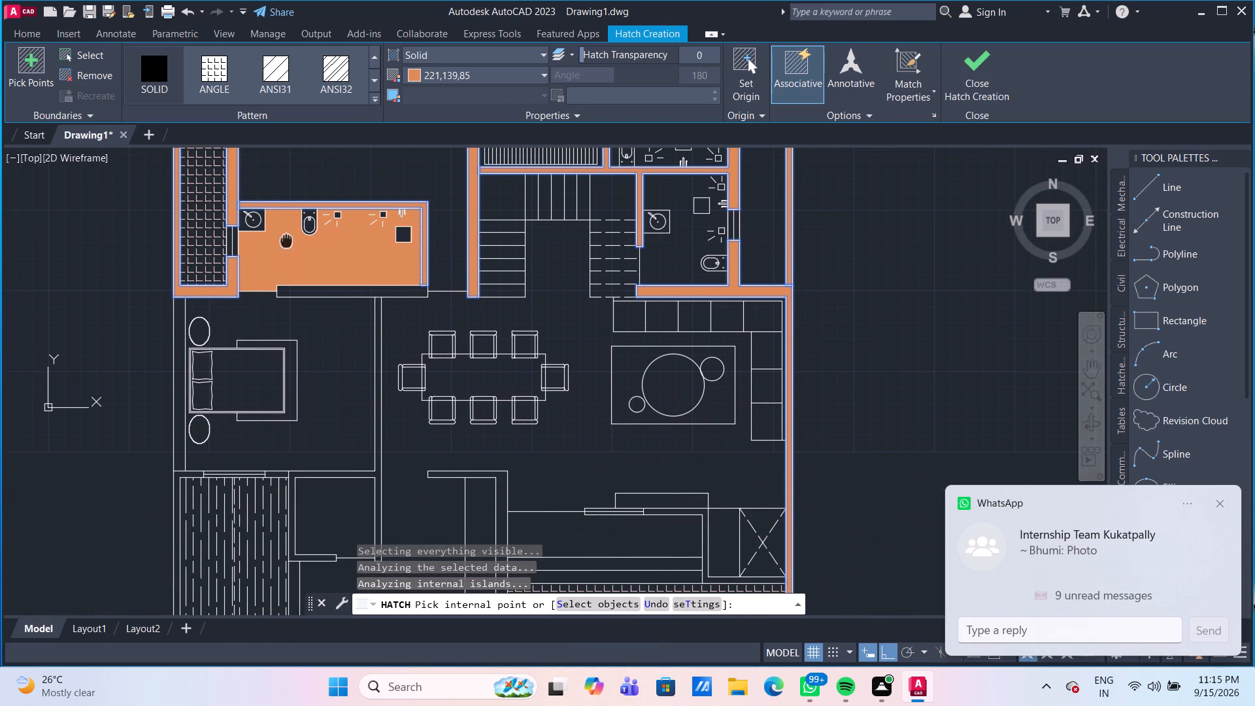
pyautogui.moveTo(286, 240); pyautogui.dragTo(286, 234, button='middle')
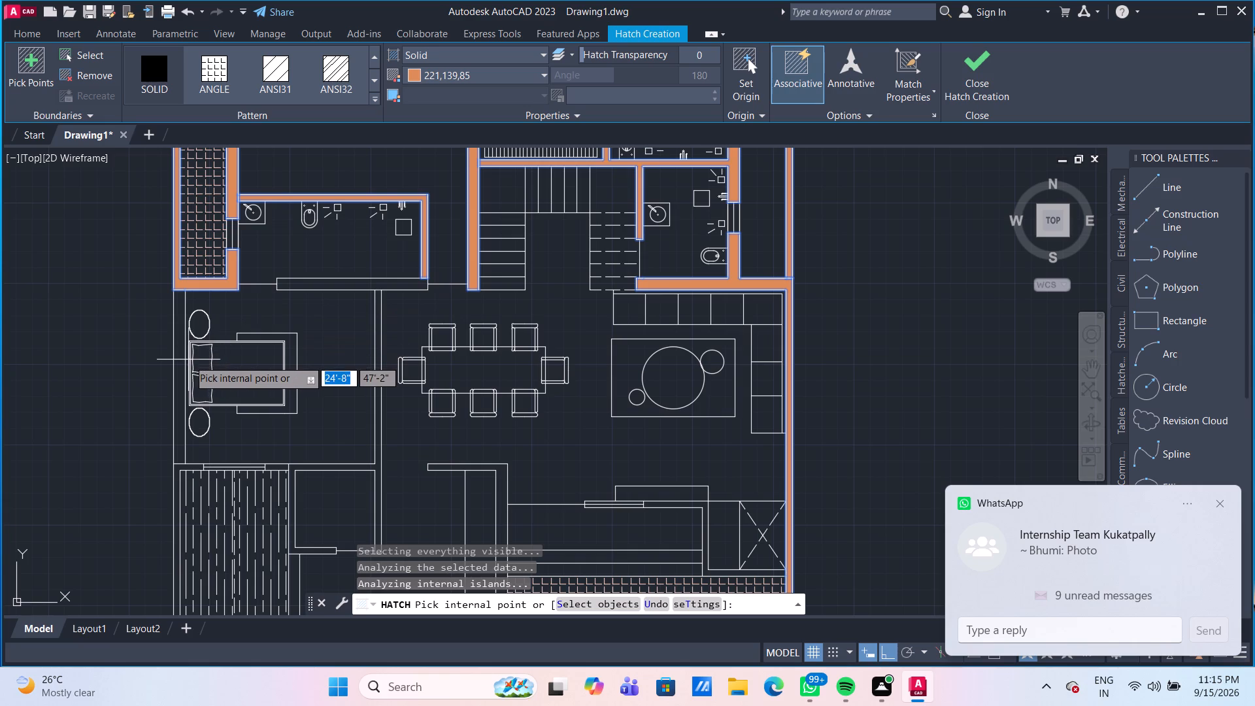
pyautogui.click(176, 366)
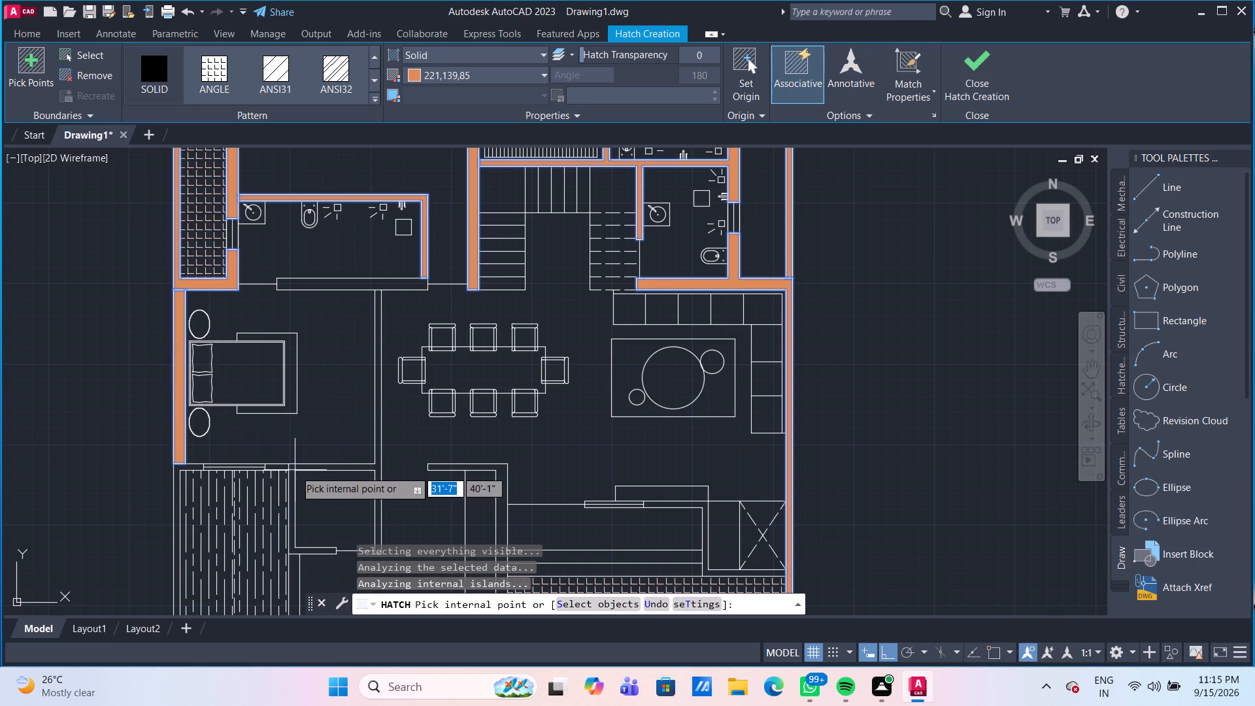
pyautogui.scroll(1, 239, 452)
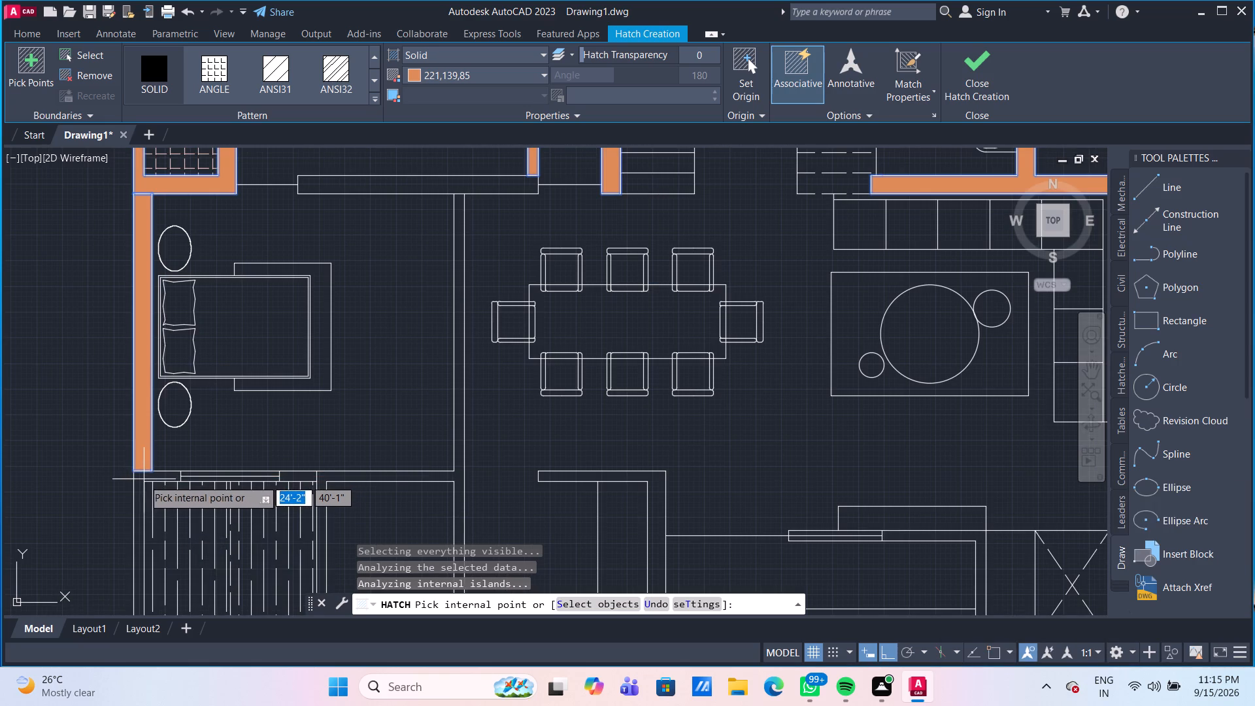
pyautogui.click(139, 480)
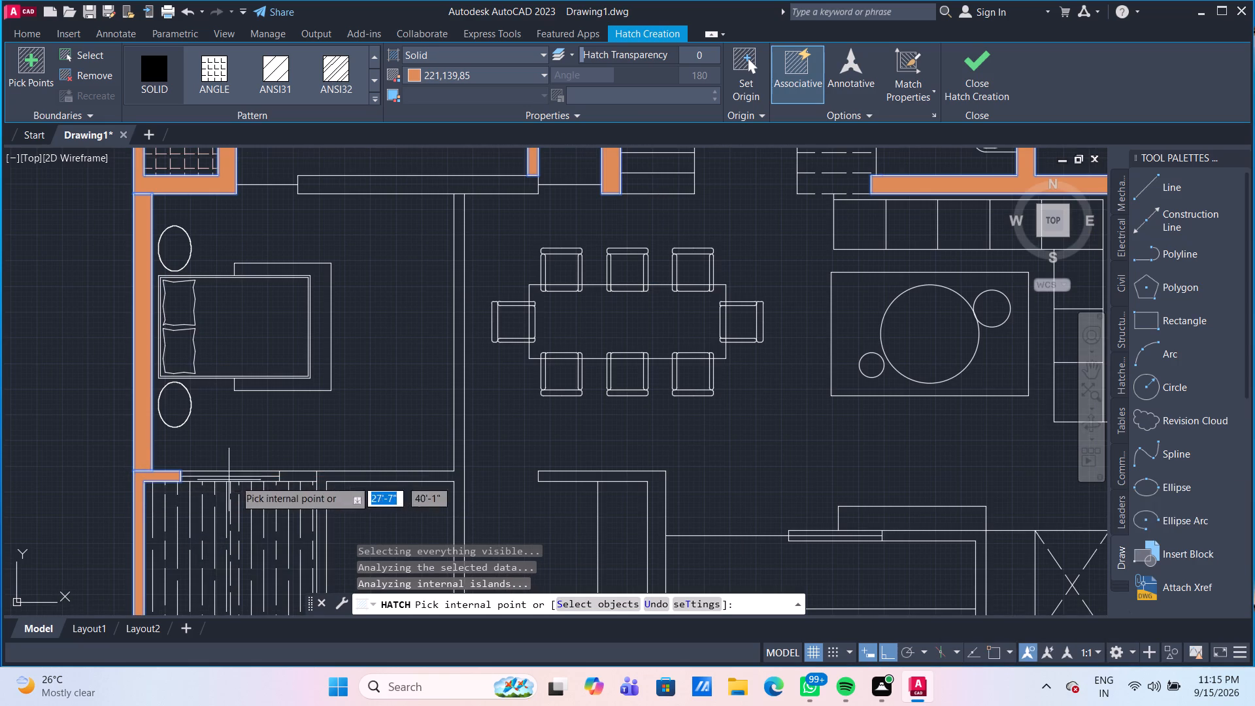
pyautogui.click(310, 476)
pyautogui.click(326, 476)
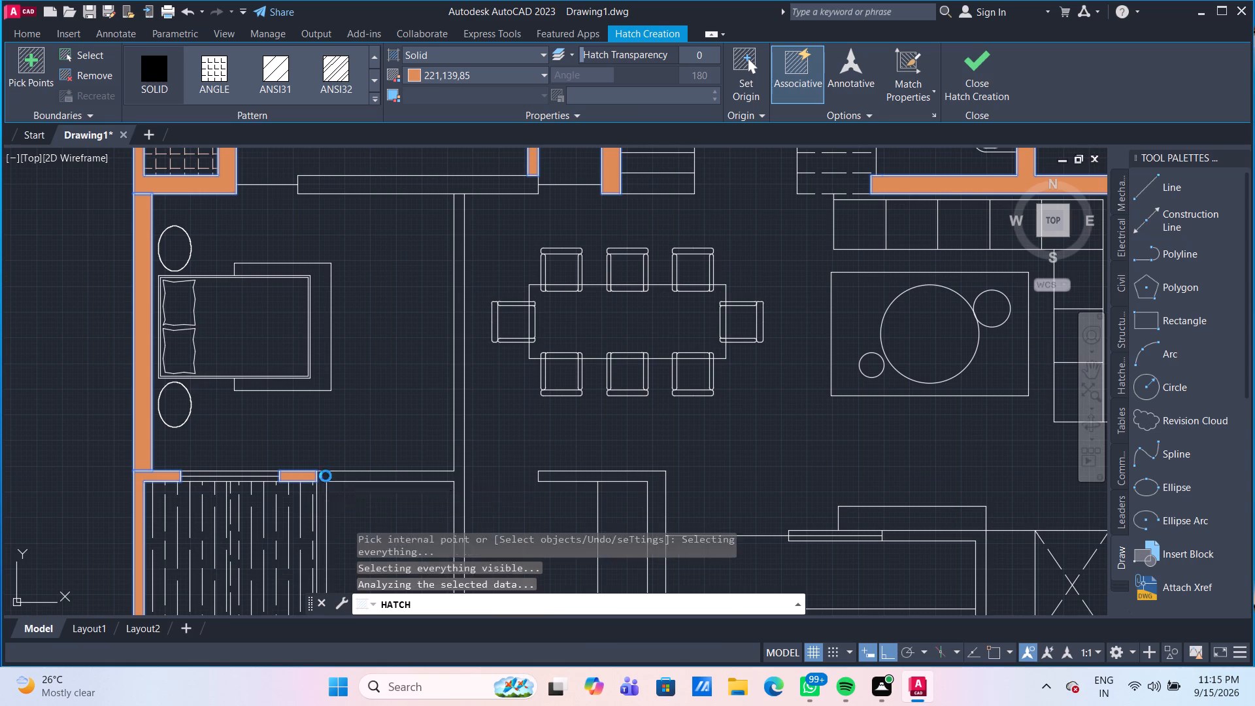
# Fill the outer walls of the room with the L-shaped counter, including the wall piece between its two windows.
pyautogui.scroll(-1, 439, 454)
pyautogui.moveTo(531, 450); pyautogui.dragTo(475, 320, button='middle')
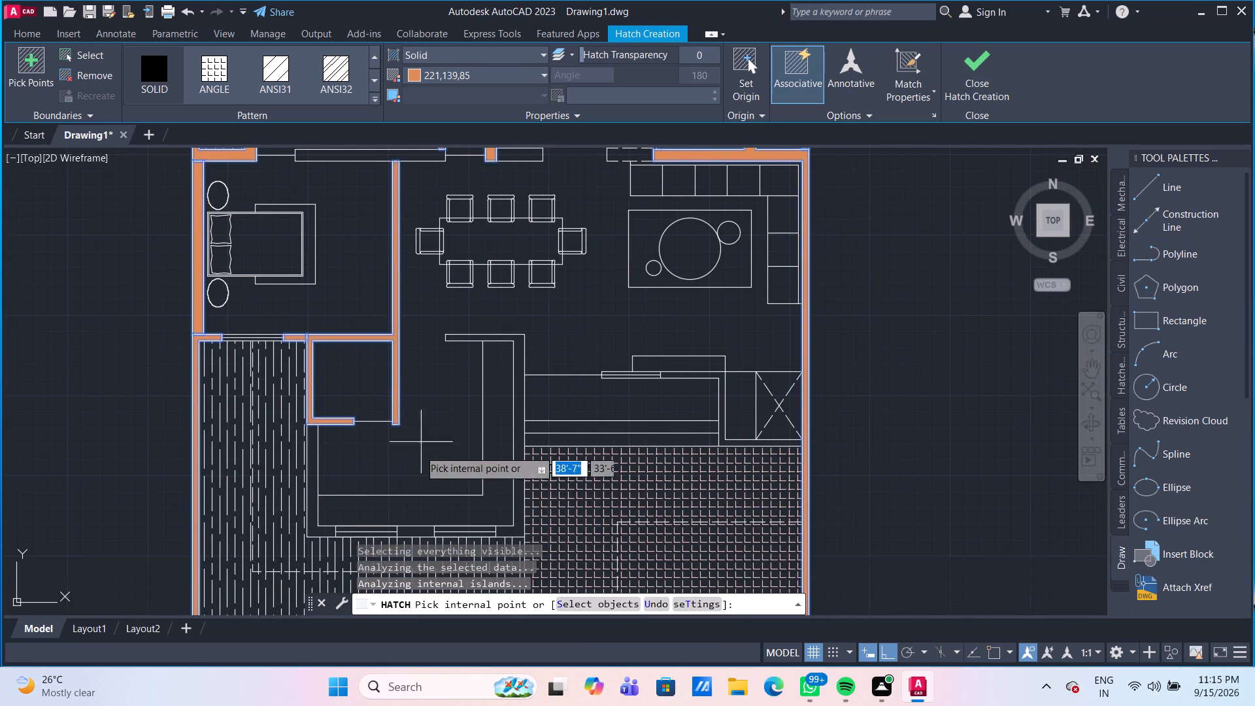
pyautogui.moveTo(405, 476); pyautogui.dragTo(416, 384, button='middle')
pyautogui.scroll(1, 303, 420)
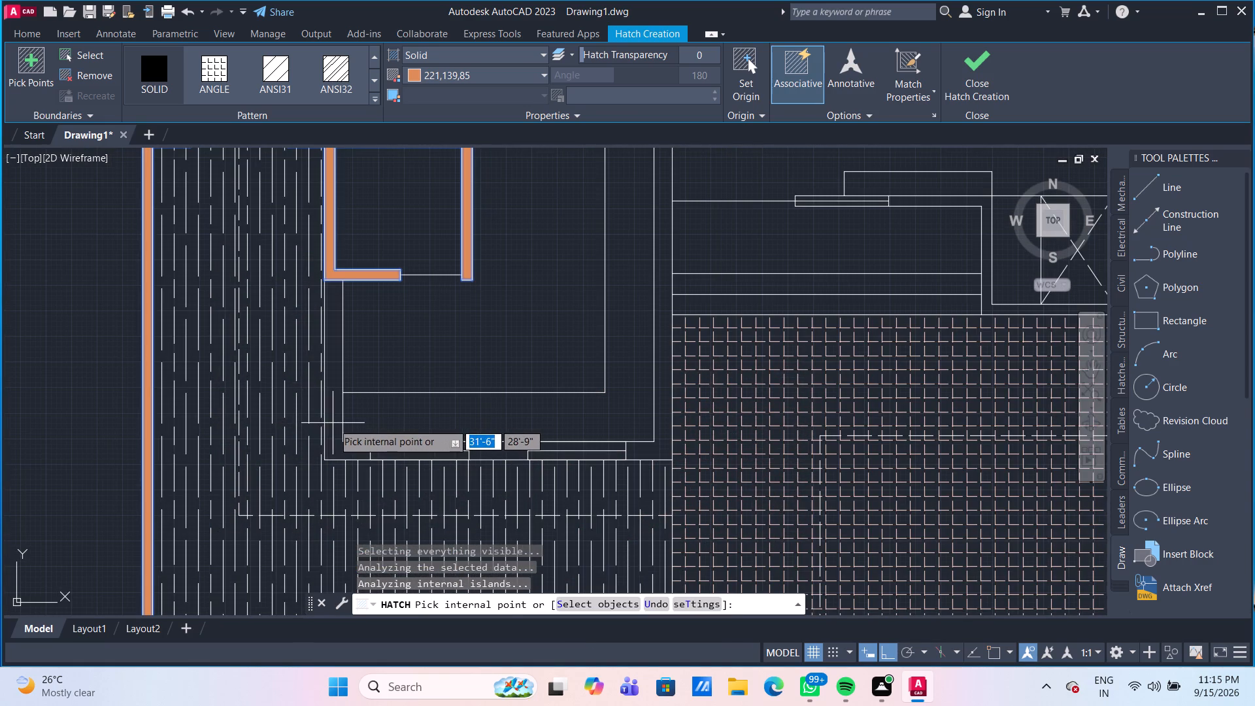
pyautogui.click(333, 423)
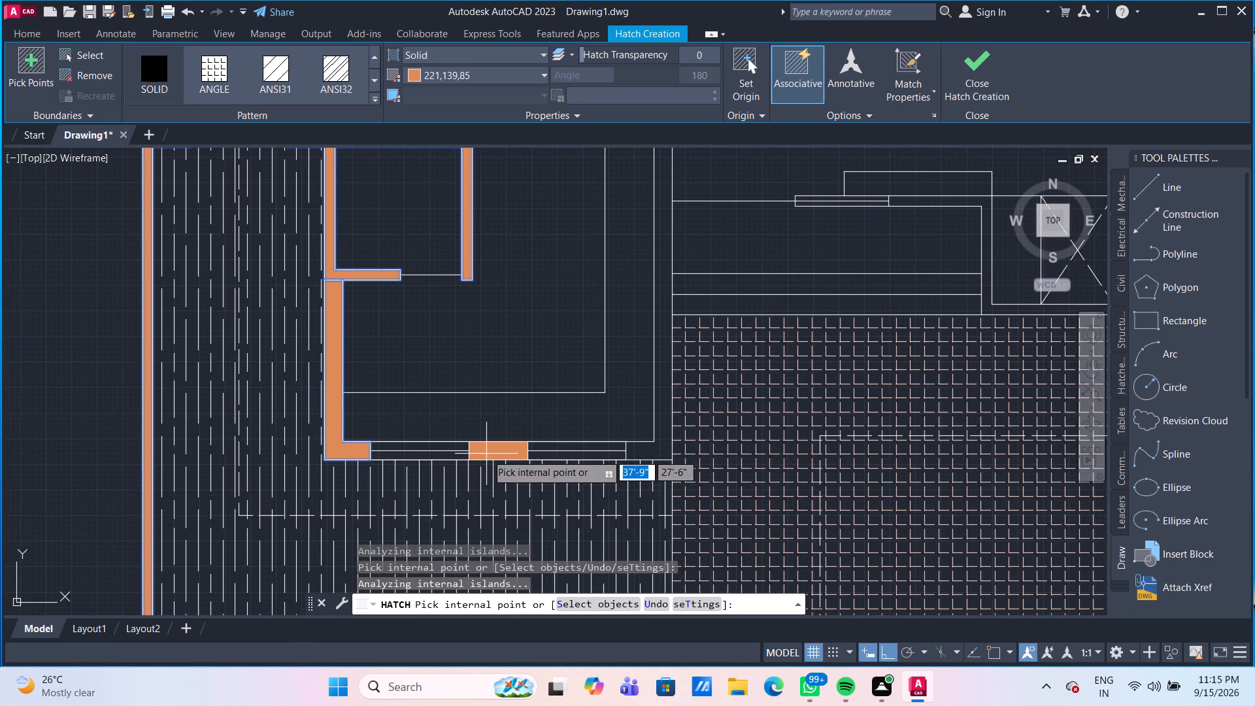
pyautogui.click(486, 454)
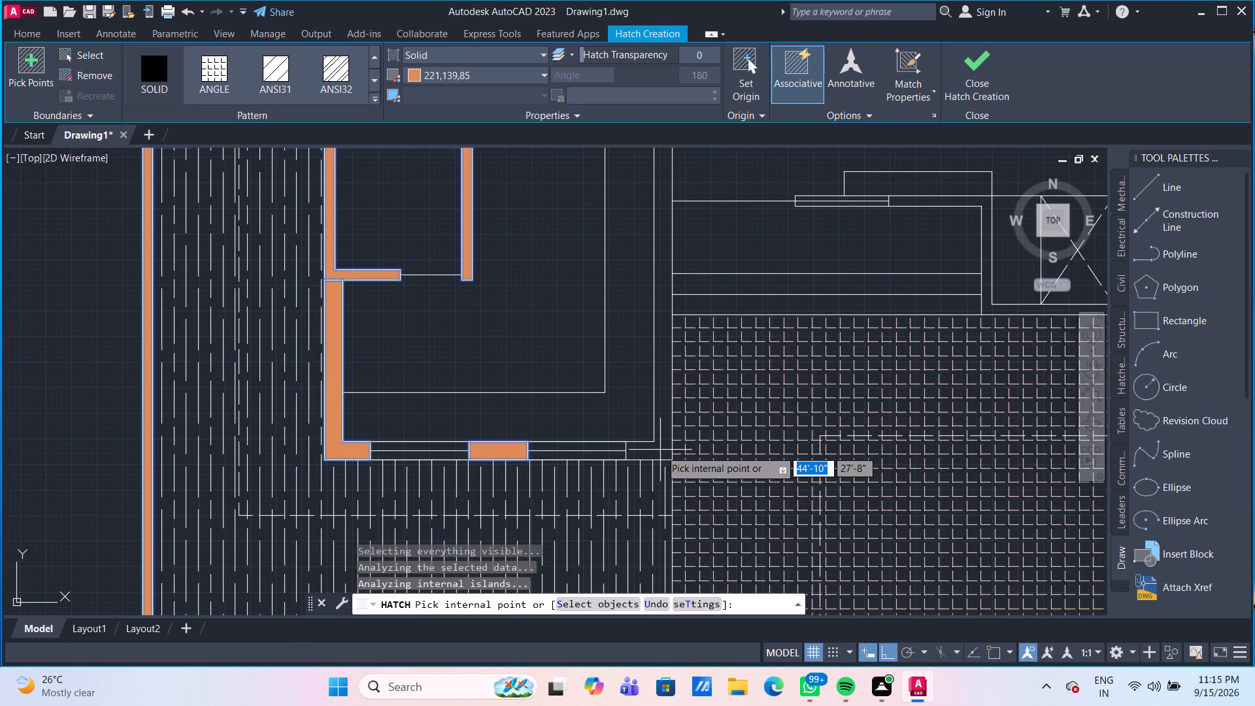
pyautogui.click(660, 450)
# Fill the stepped wall running from the sliding window around the X-marked shaft above the tiled area.
pyautogui.scroll(-2, 655, 332)
pyautogui.moveTo(644, 325); pyautogui.dragTo(457, 360, button='middle')
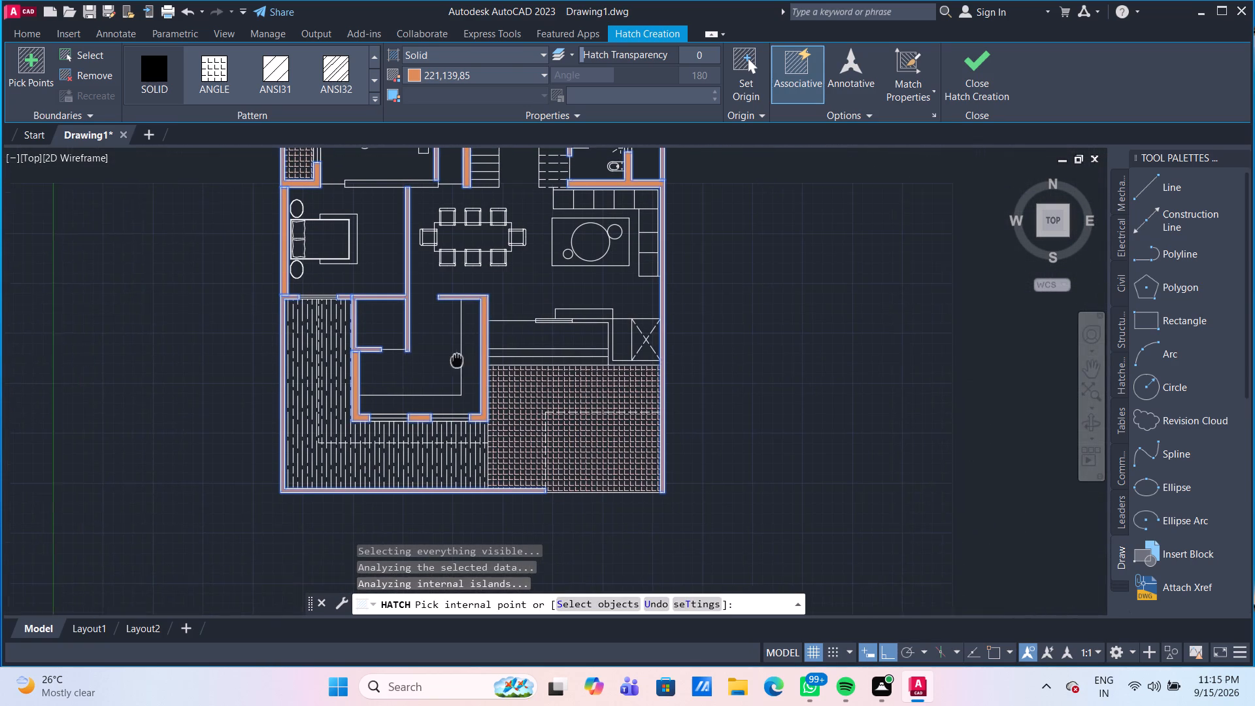
pyautogui.scroll(2, 604, 330)
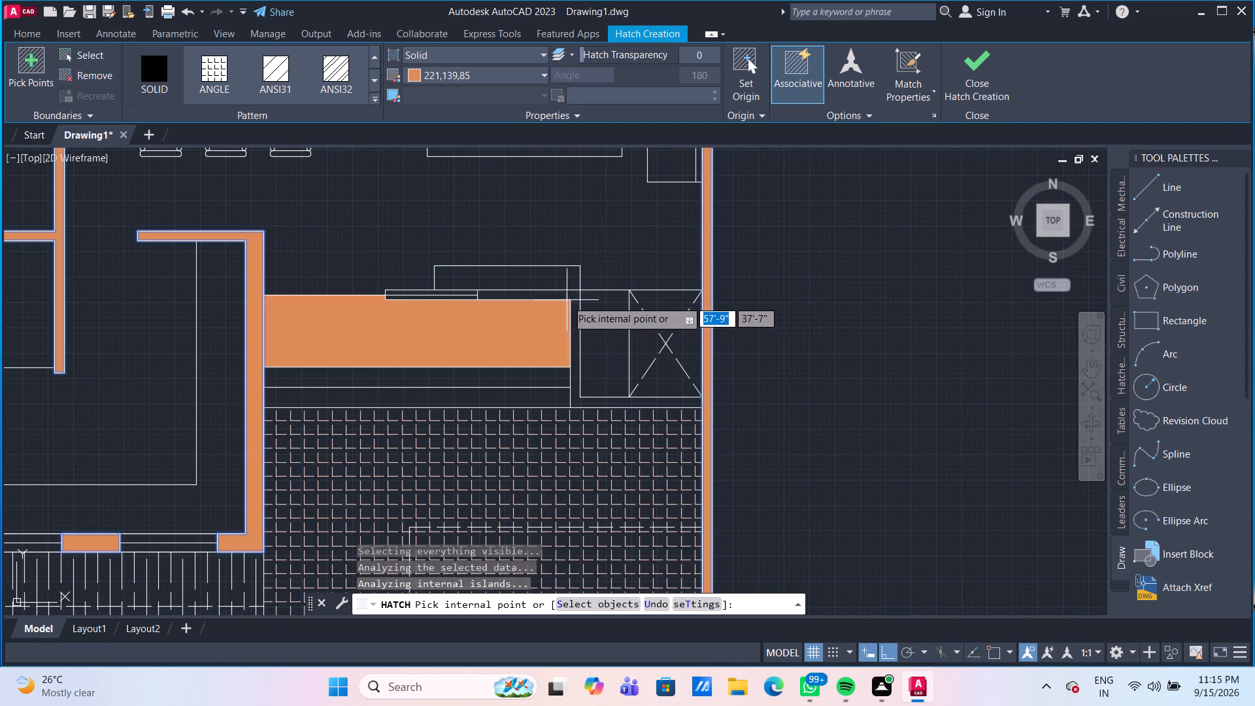
pyautogui.click(567, 296)
# Fill the wall between the left bathroom and the bedroom below it, and finish the solid wall hatch.
pyautogui.scroll(-2, 678, 319)
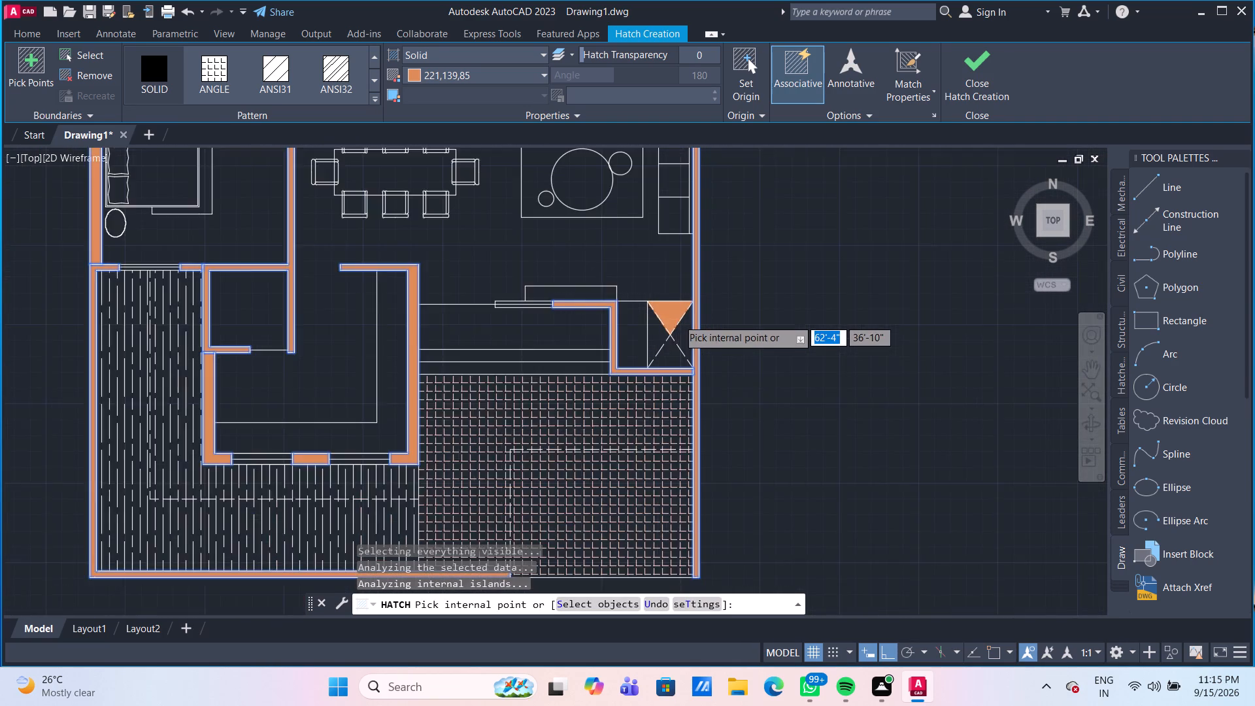
pyautogui.moveTo(668, 289); pyautogui.dragTo(605, 404, button='middle')
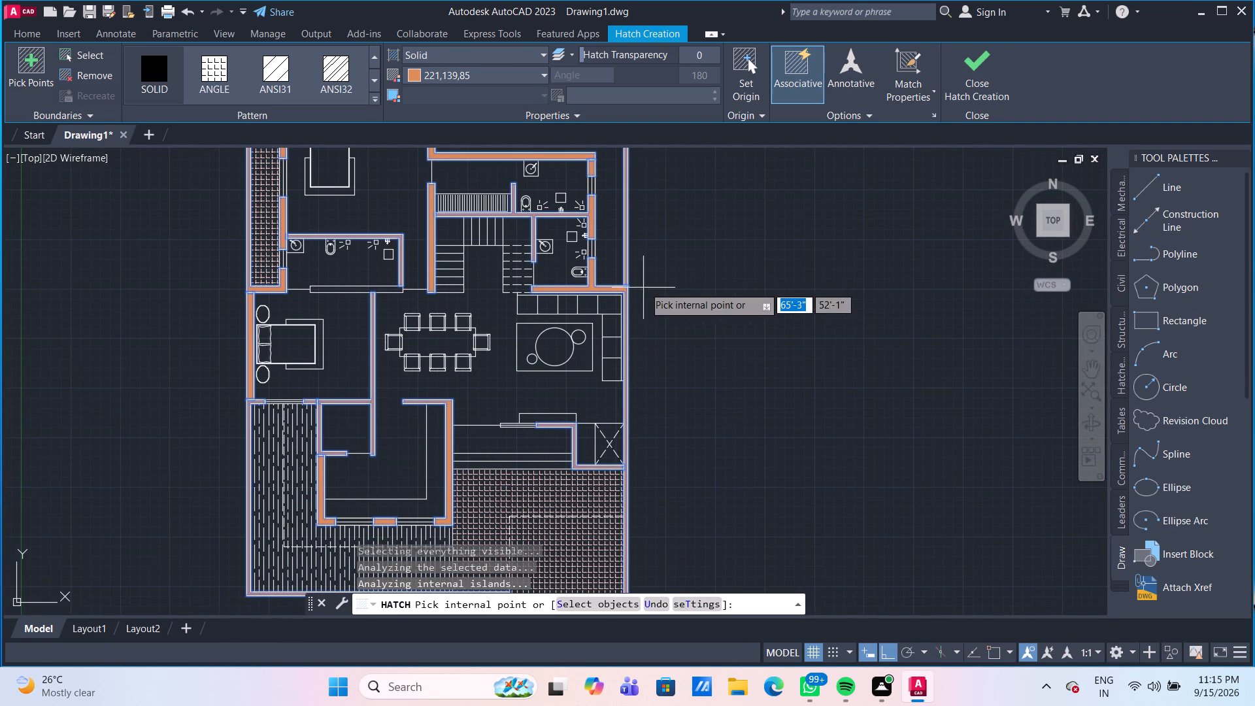
pyautogui.moveTo(680, 261); pyautogui.dragTo(682, 341, button='middle')
pyautogui.scroll(1, 379, 363)
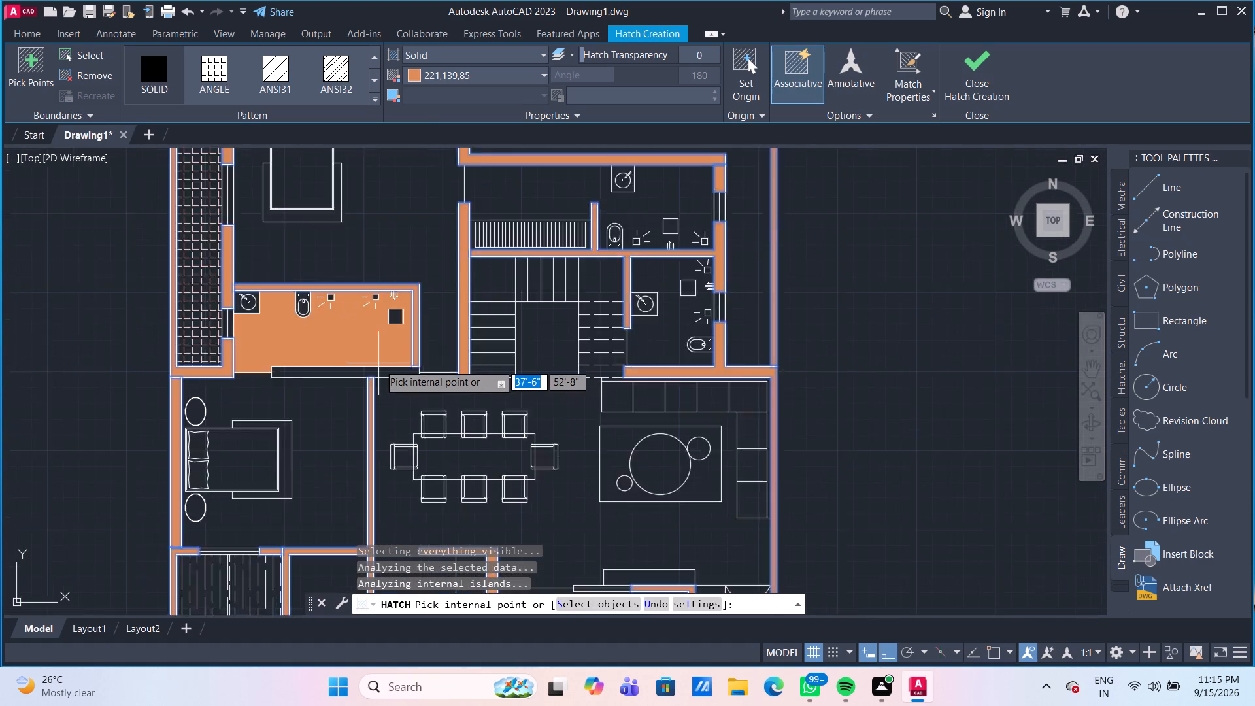
pyautogui.scroll(1, 378, 363)
pyautogui.click(368, 375)
pyautogui.scroll(-2, 621, 393)
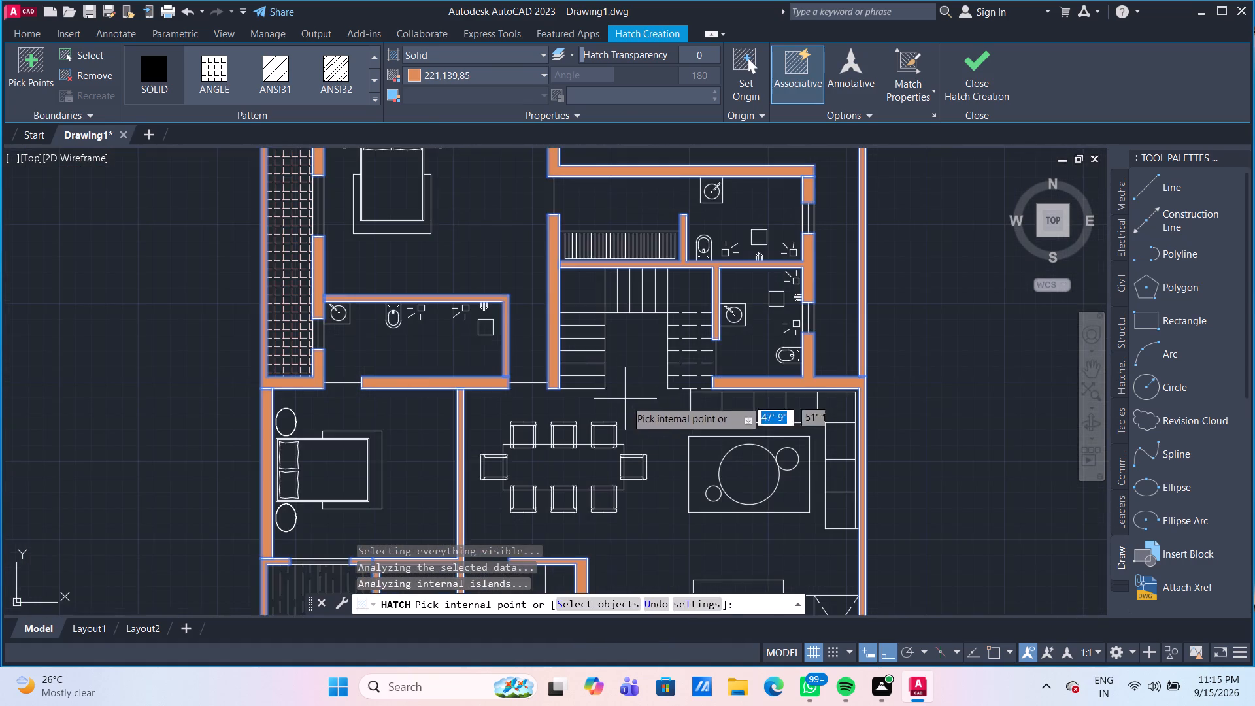
pyautogui.scroll(-1, 818, 423)
pyautogui.moveTo(879, 422); pyautogui.dragTo(752, 343, button='middle')
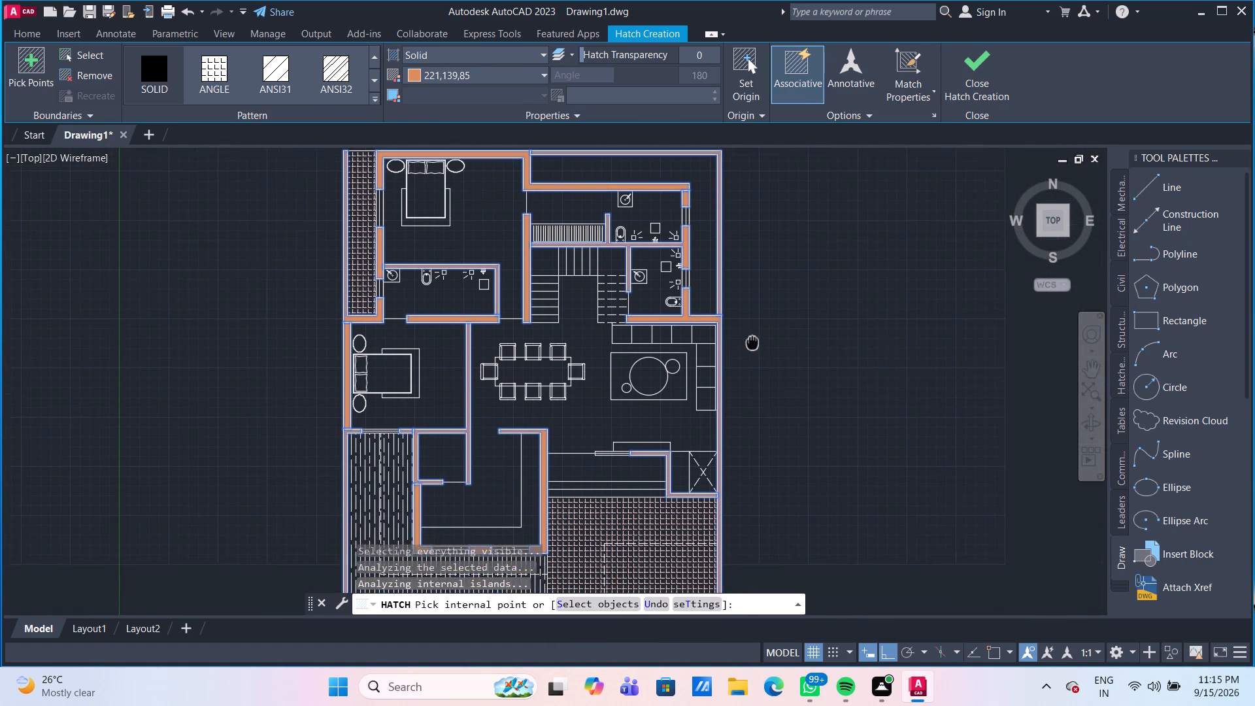
pyautogui.moveTo(752, 343); pyautogui.dragTo(734, 317, button='middle')
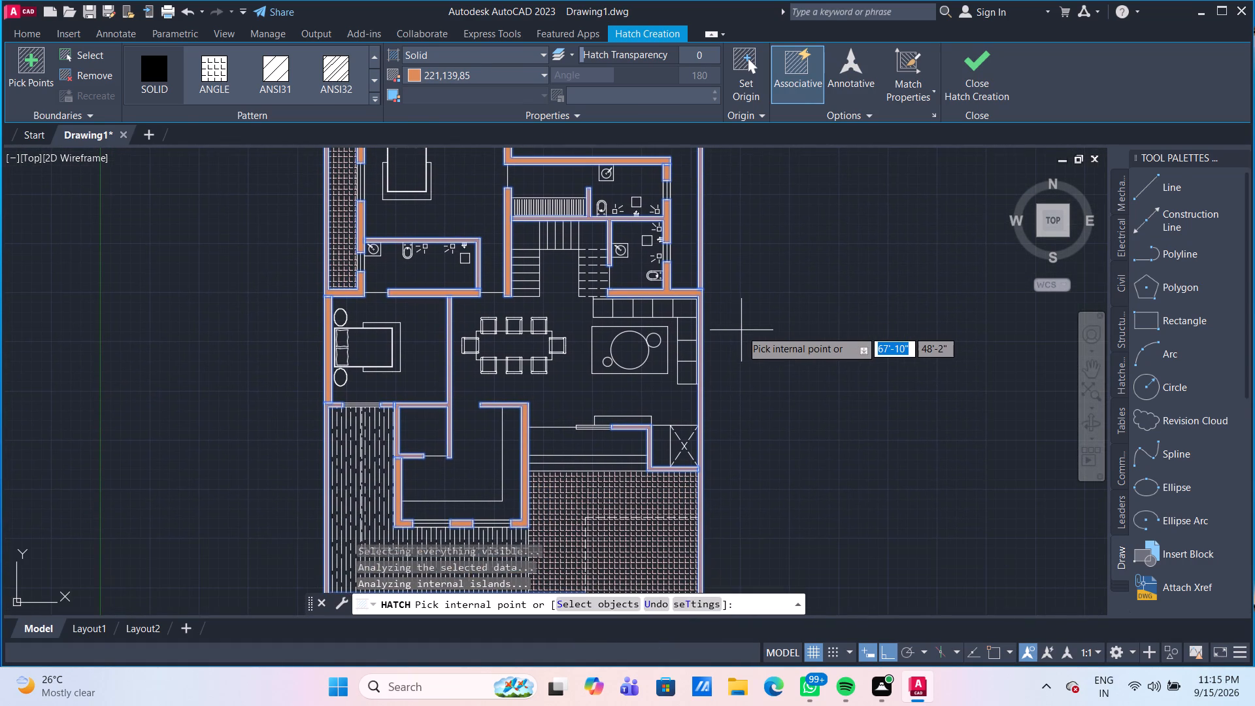
pyautogui.press('Return')
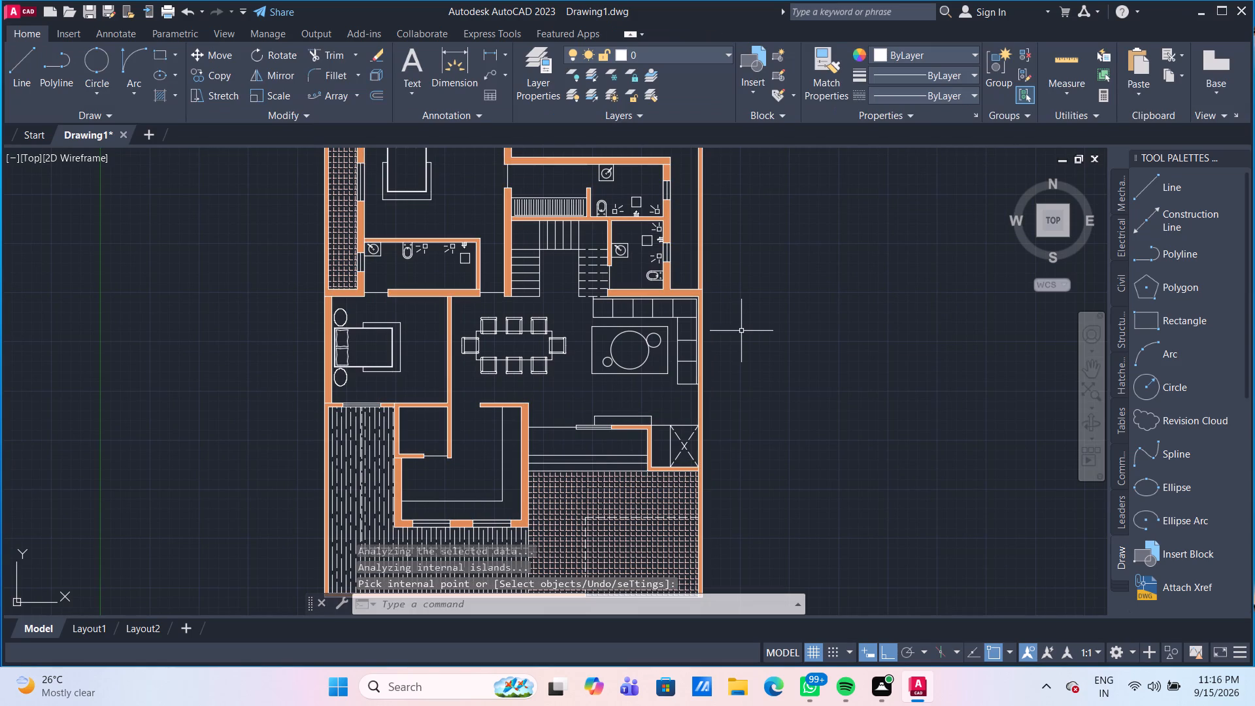
# Recolour the solid wall hatch to a more saturated orange, trying 239,133,67, 245,135,61 and 249,134,57 before applying 250,130,56.
pyautogui.moveTo(553, 529); pyautogui.dragTo(552, 477, button='middle')
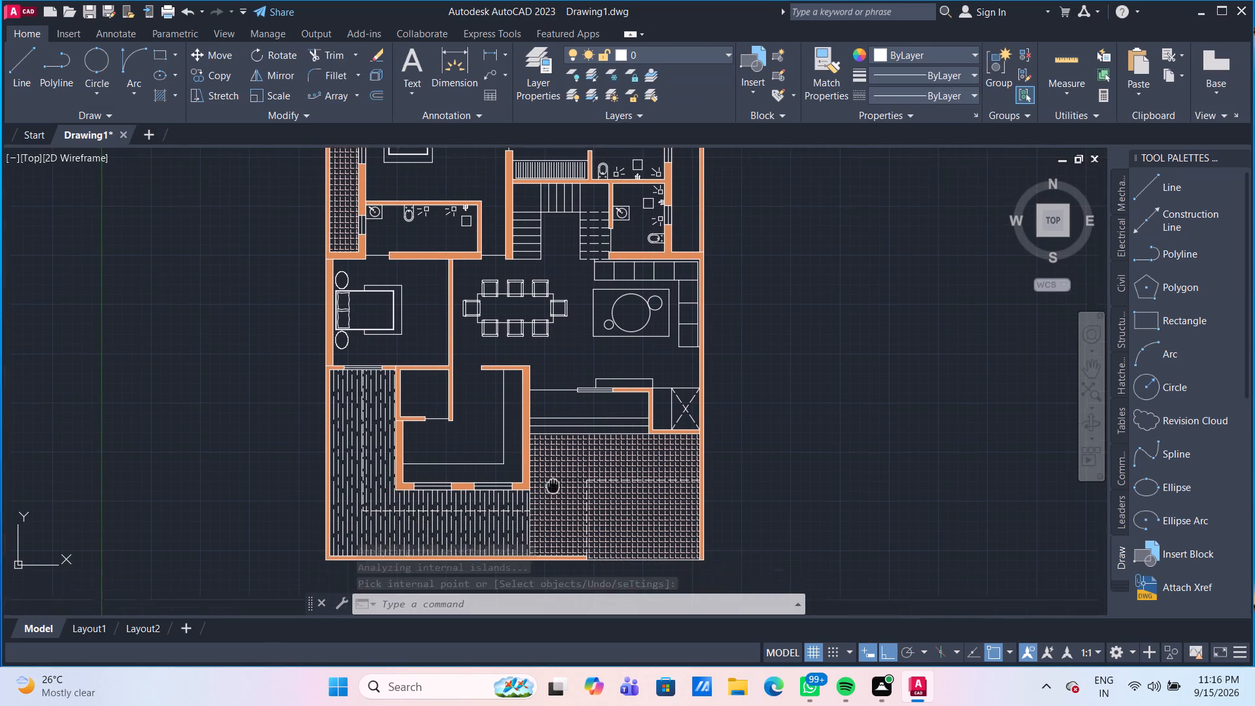
pyautogui.moveTo(552, 477); pyautogui.dragTo(552, 468, button='middle')
pyautogui.scroll(-1, 552, 468)
pyautogui.scroll(1, 546, 356)
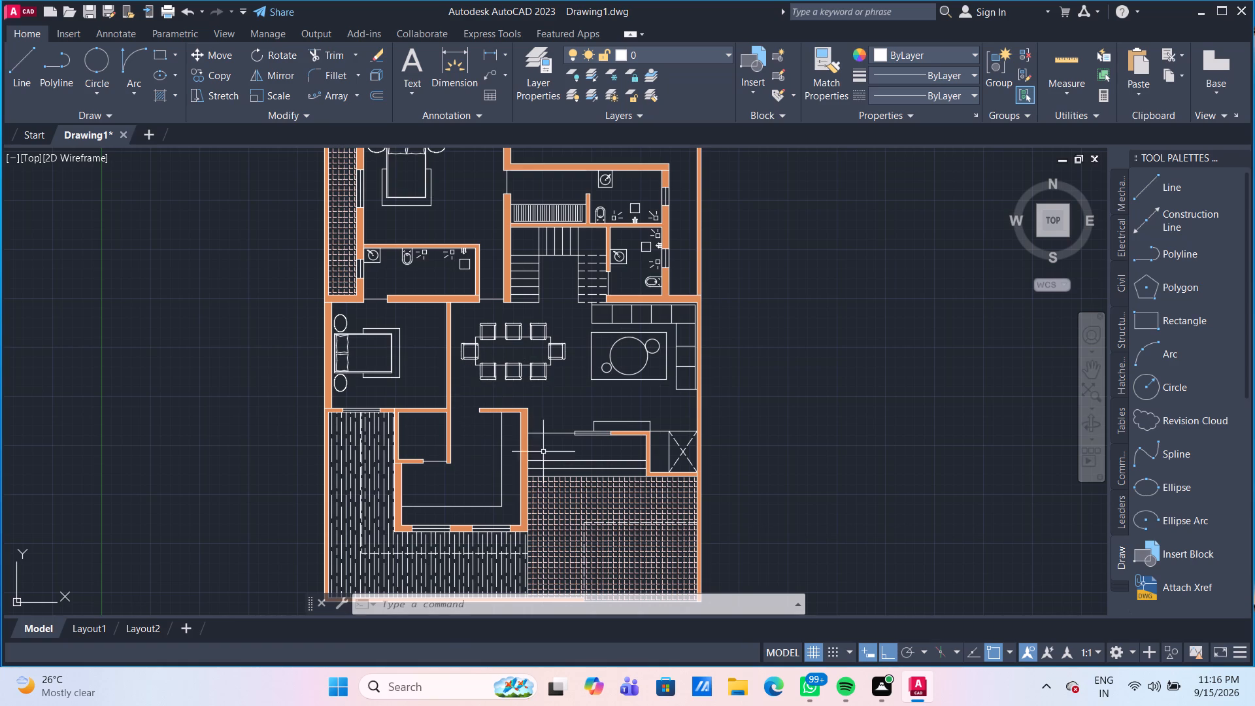
pyautogui.moveTo(599, 377); pyautogui.dragTo(594, 434, button='middle')
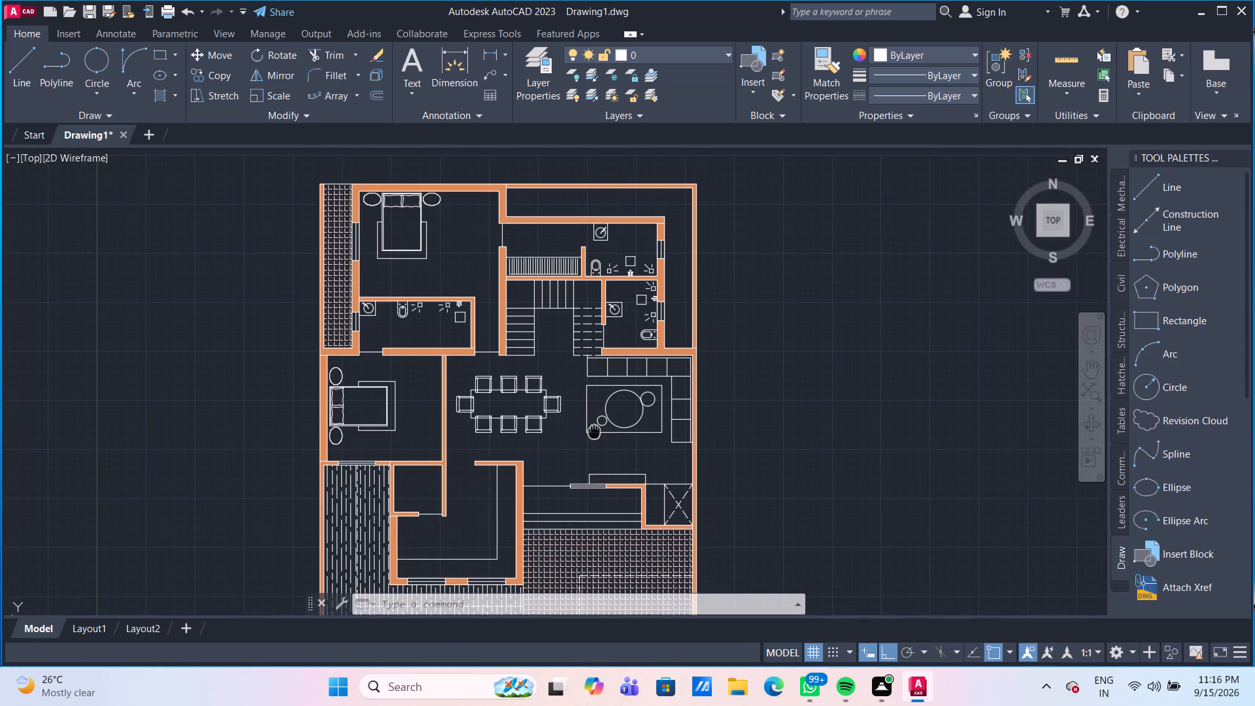
pyautogui.moveTo(594, 434); pyautogui.dragTo(590, 458, button='middle')
pyautogui.scroll(1, 571, 298)
pyautogui.moveTo(571, 298); pyautogui.dragTo(576, 354, button='middle')
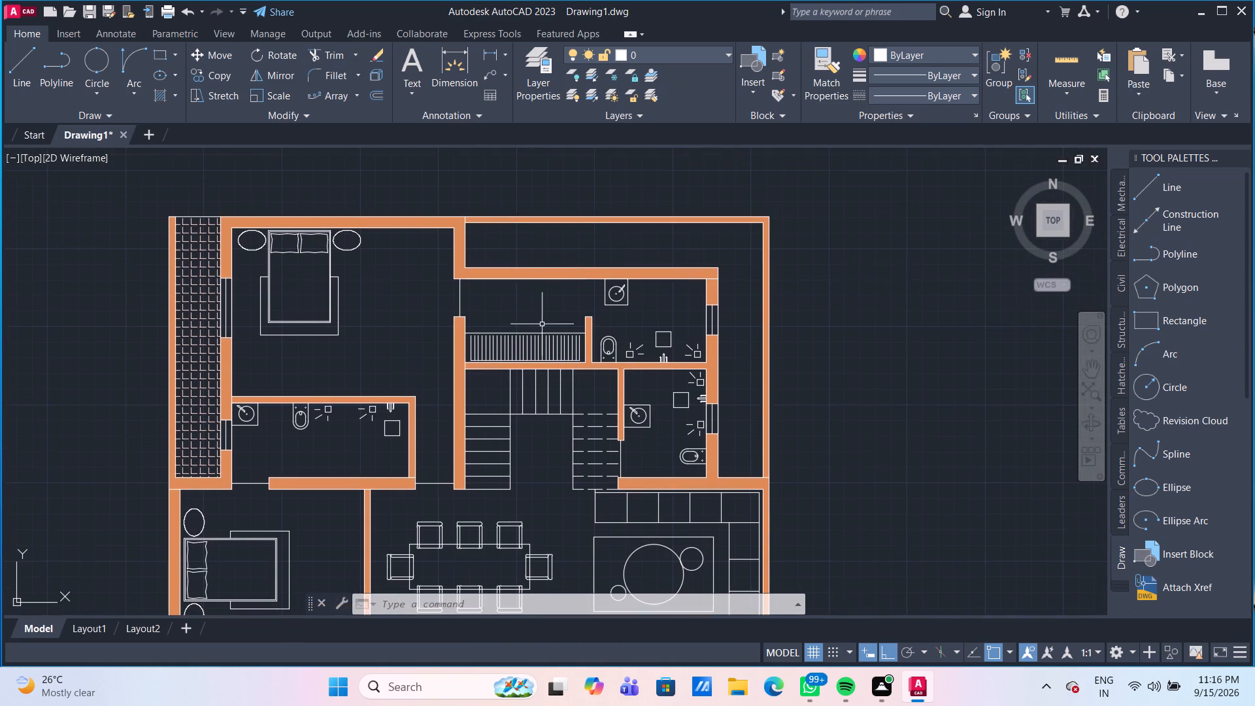
pyautogui.click(460, 247)
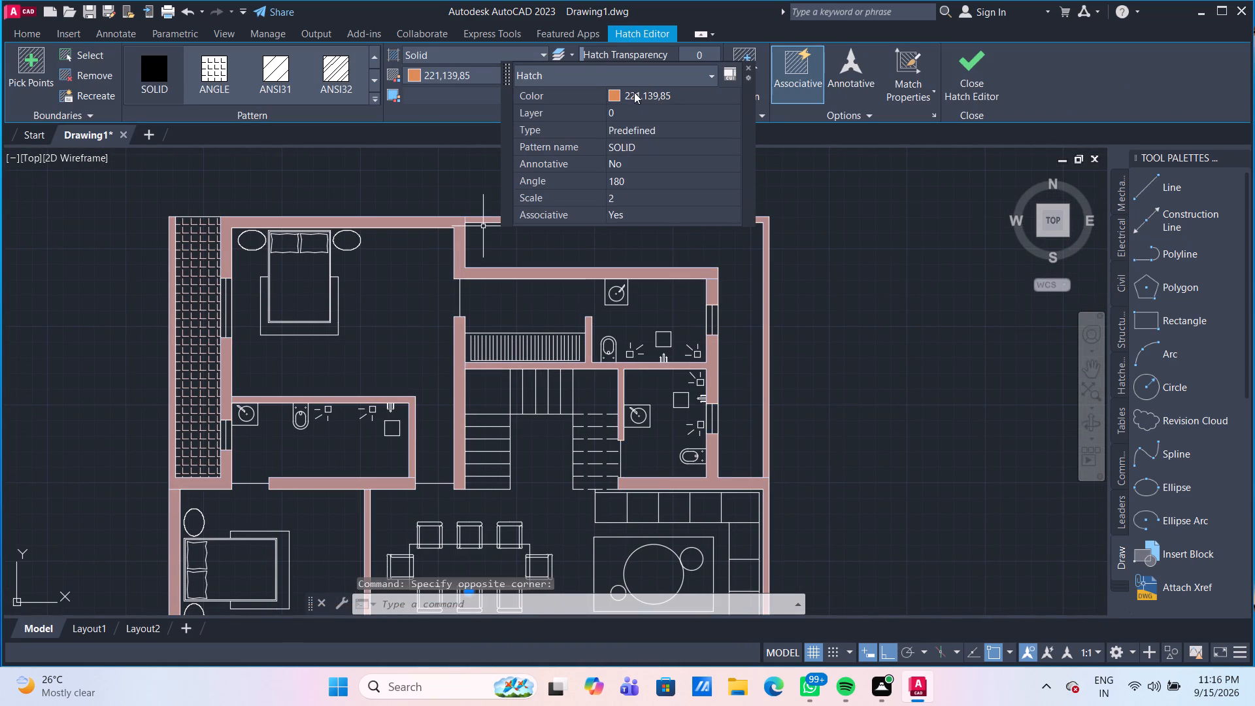
pyautogui.click(618, 92)
pyautogui.click(618, 92)
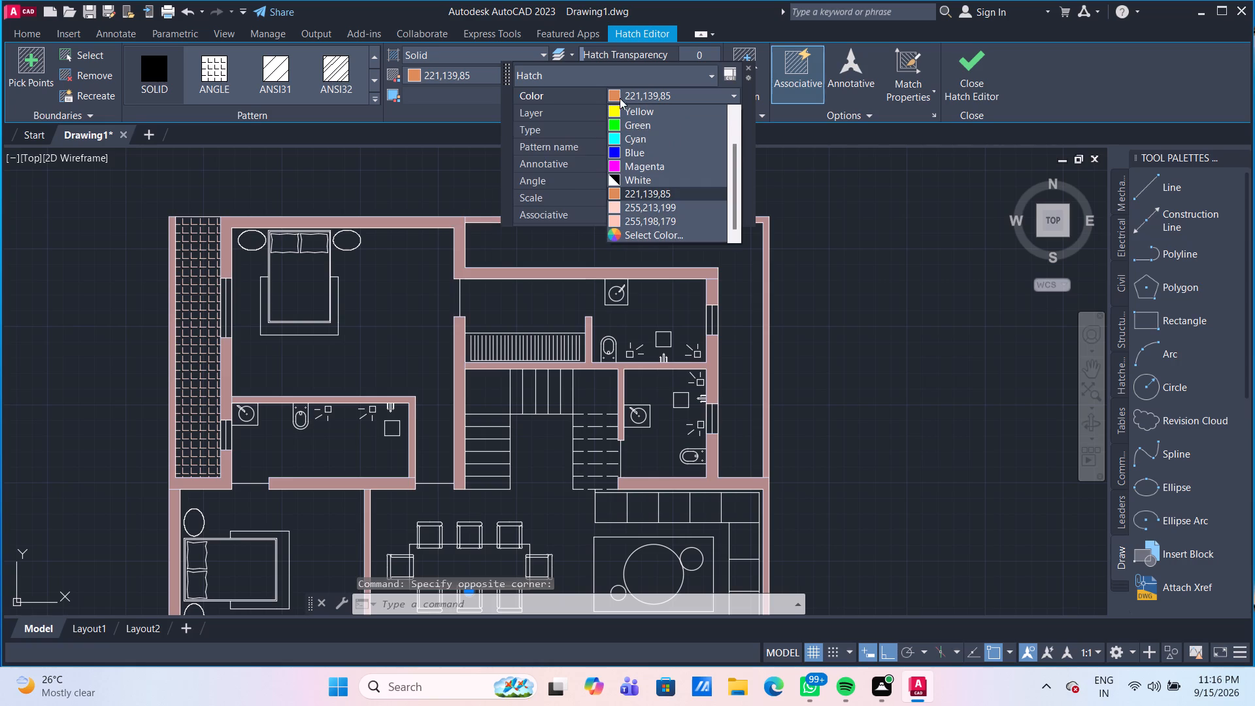
pyautogui.click(654, 234)
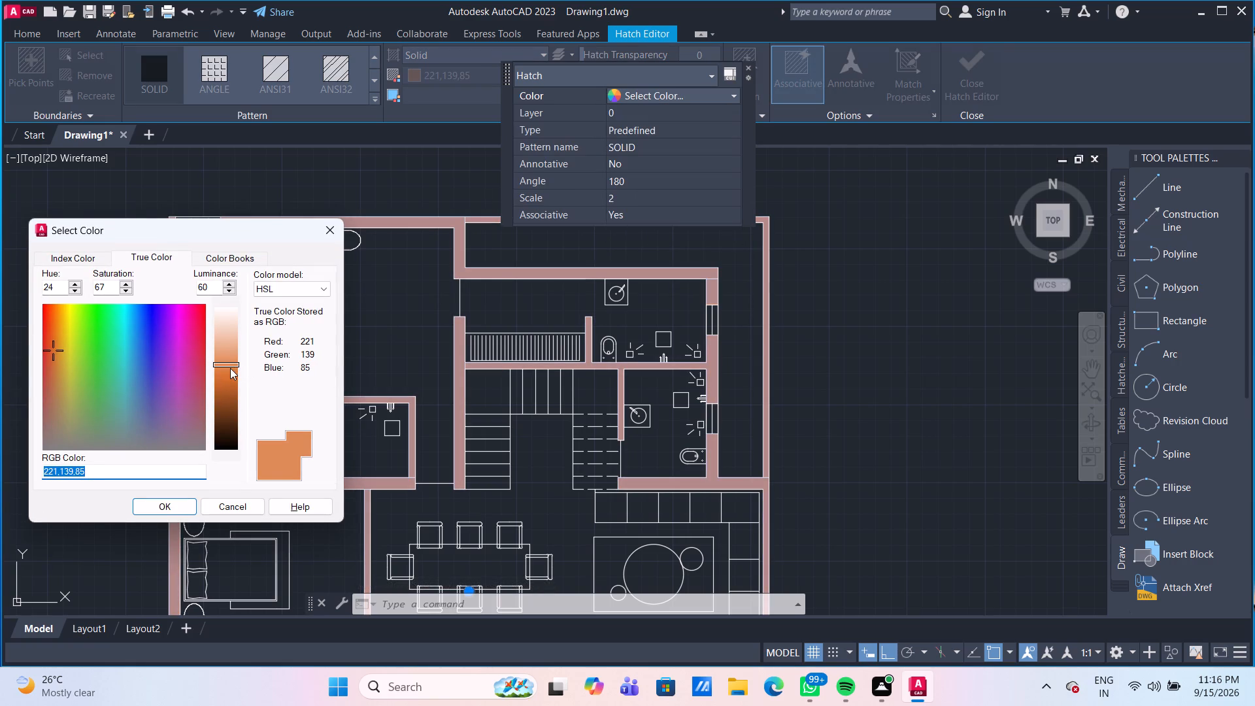
pyautogui.click(53, 326)
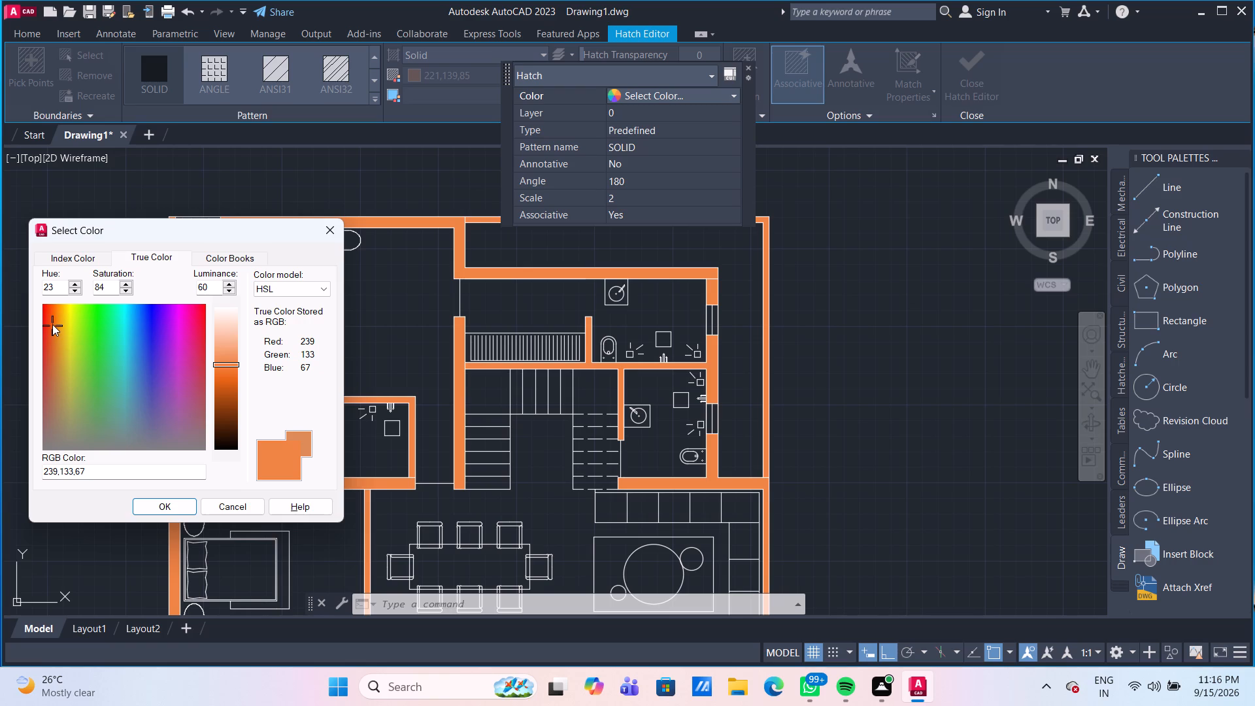
pyautogui.click(54, 317)
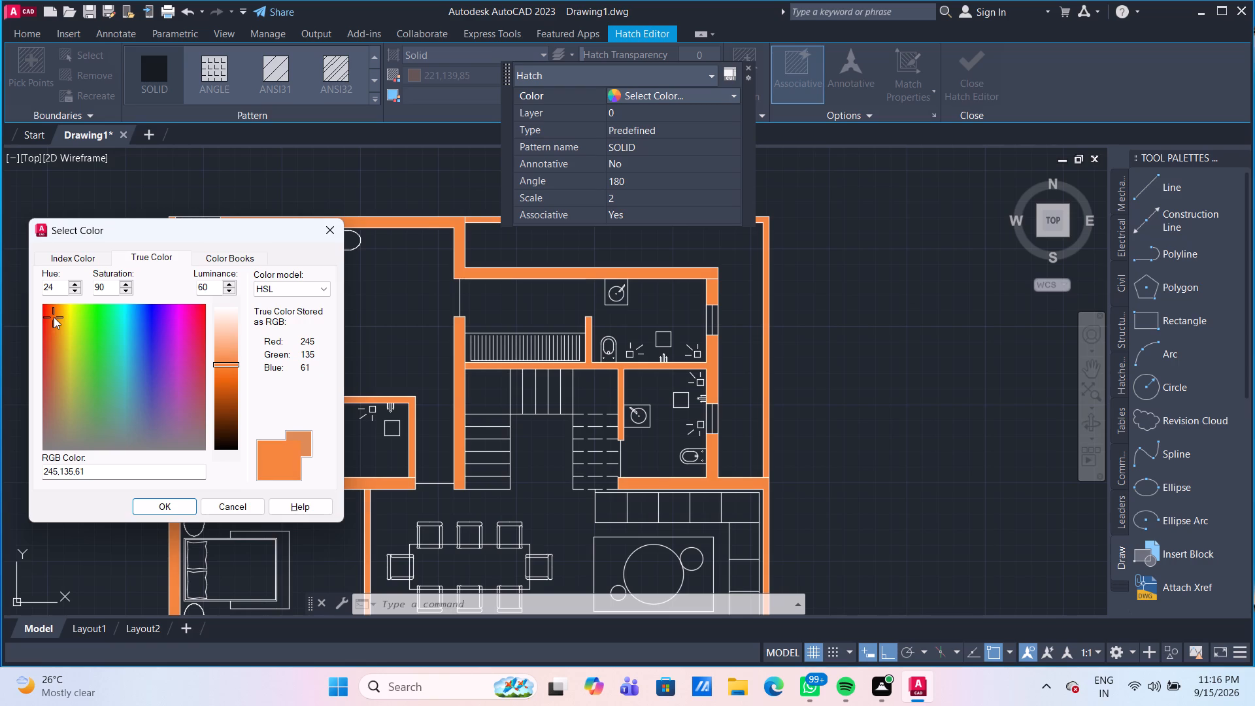
pyautogui.click(54, 311)
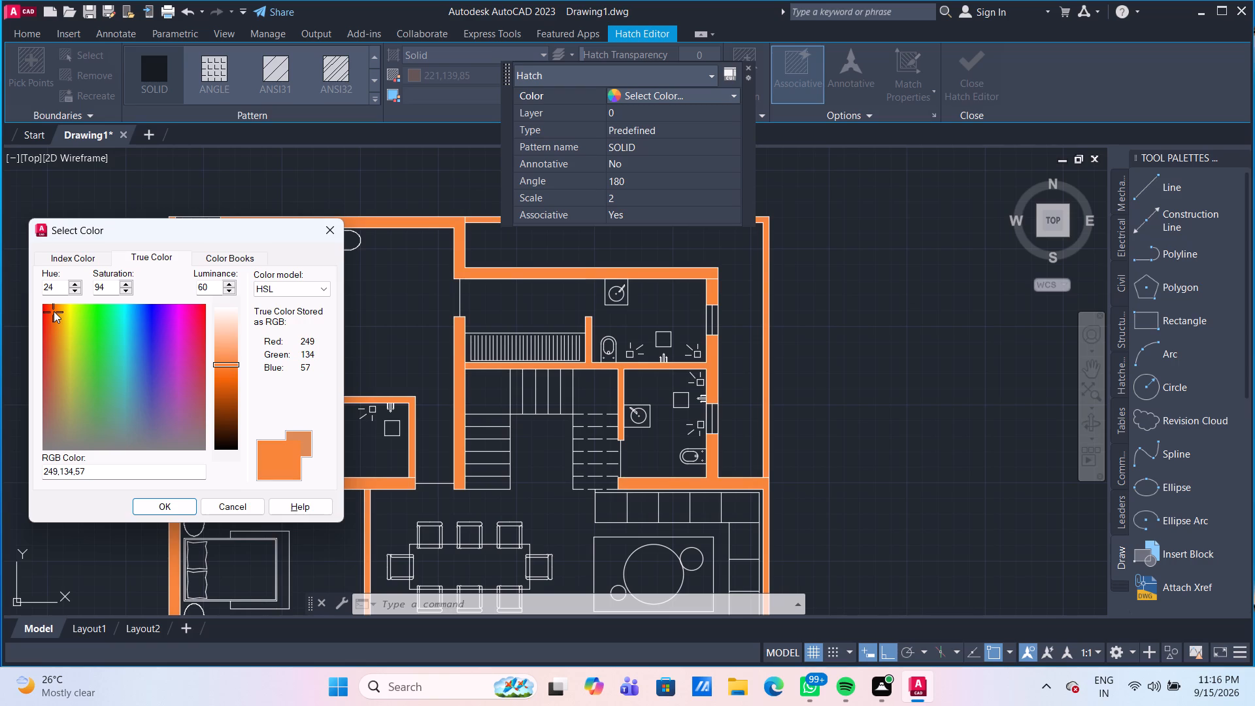
pyautogui.click(53, 311)
pyautogui.click(167, 506)
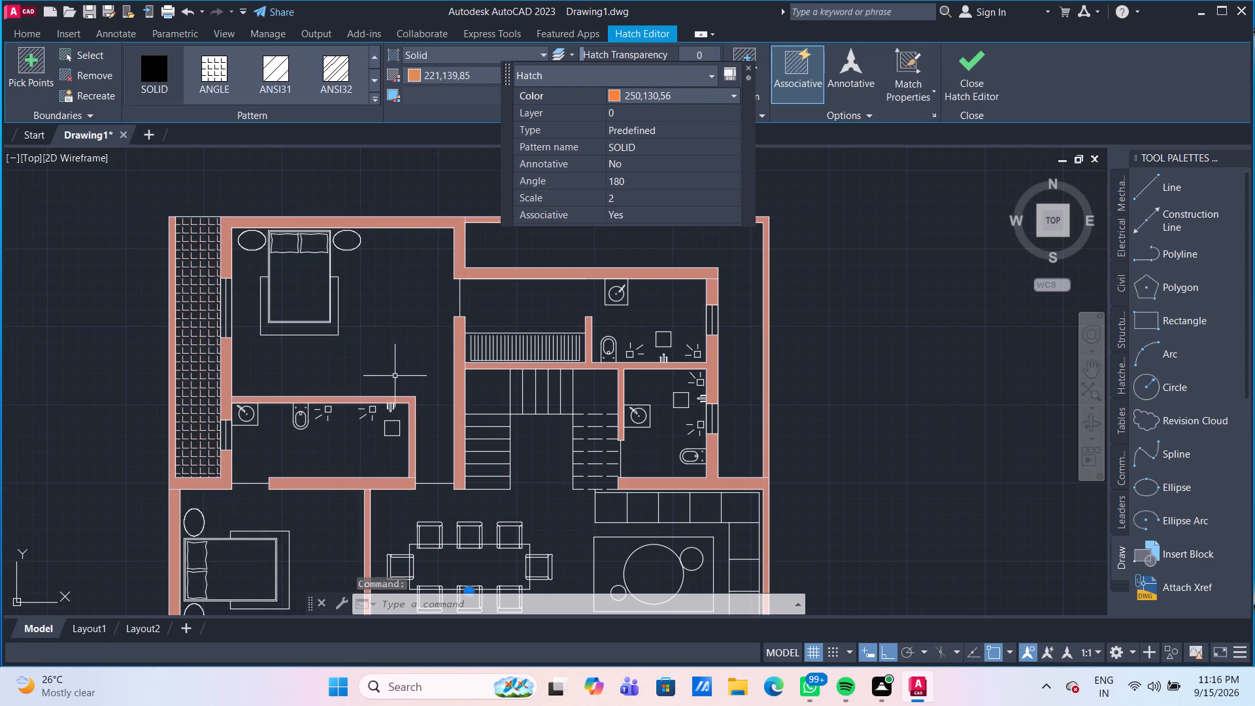
# Review the recoloured wall hatch across the whole floor plan.
pyautogui.scroll(-1, 386, 354)
pyautogui.moveTo(386, 352); pyautogui.dragTo(346, 291, button='middle')
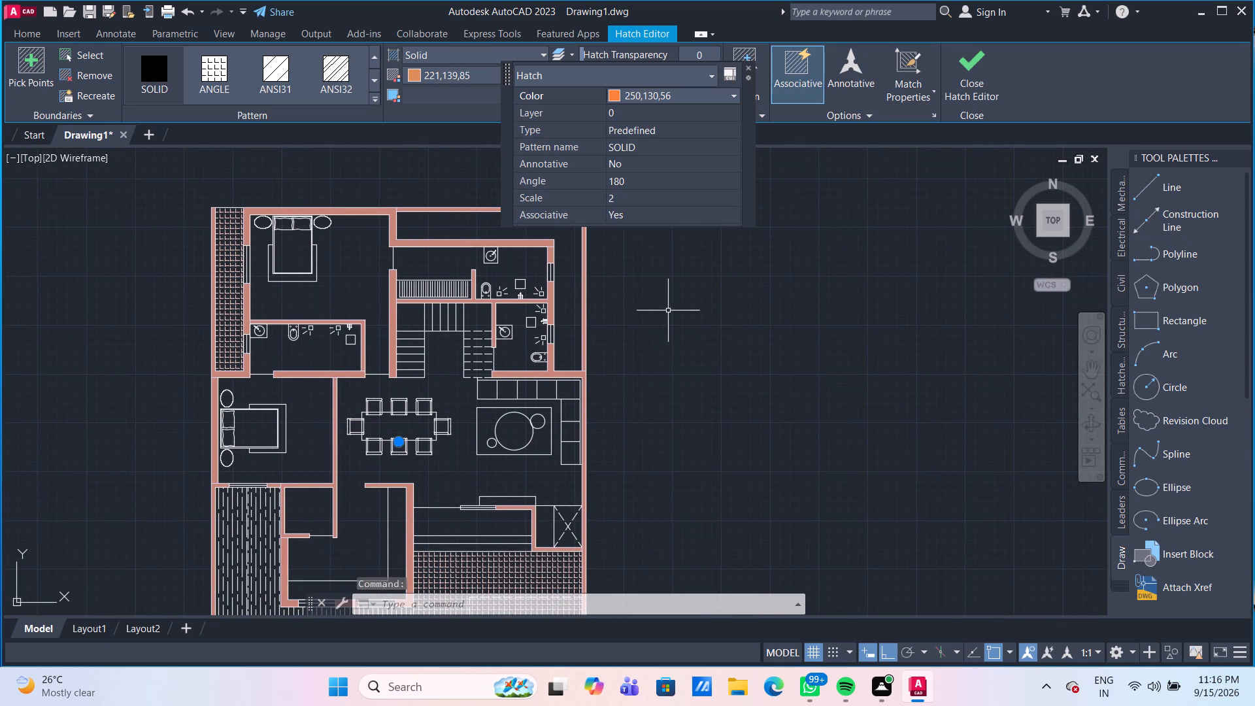
pyautogui.press('Return')
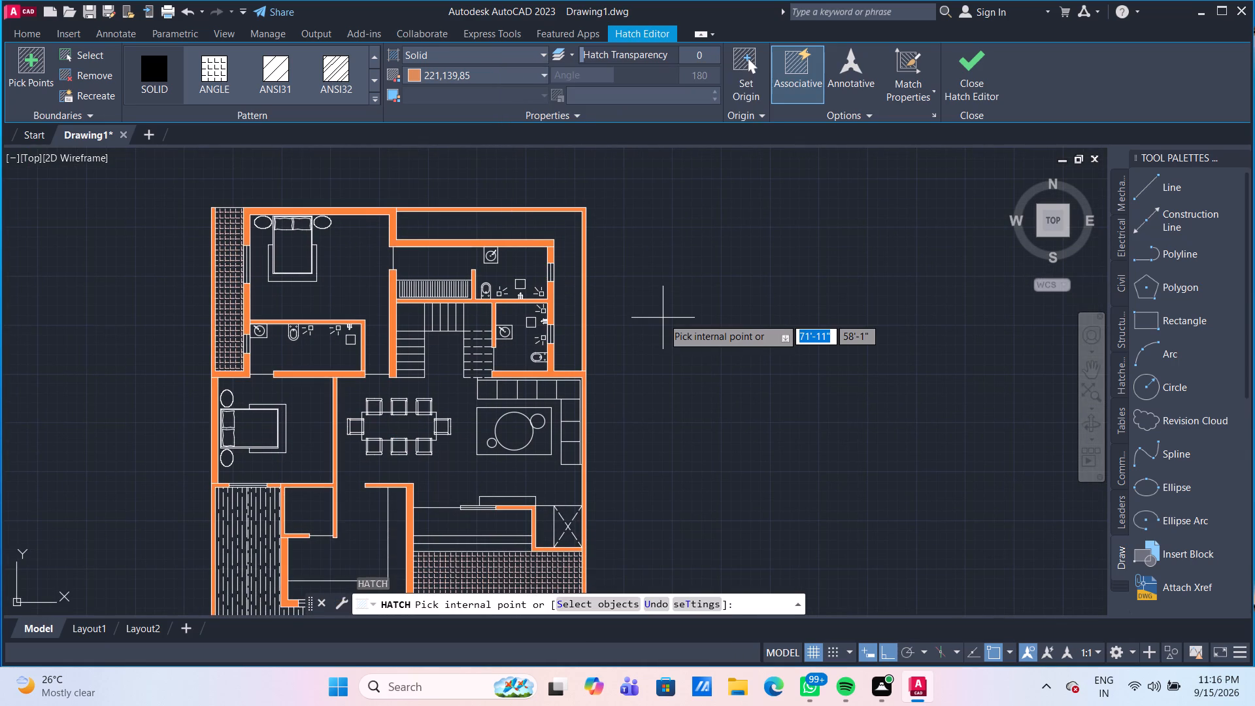
pyautogui.moveTo(650, 469); pyautogui.dragTo(660, 386, button='middle')
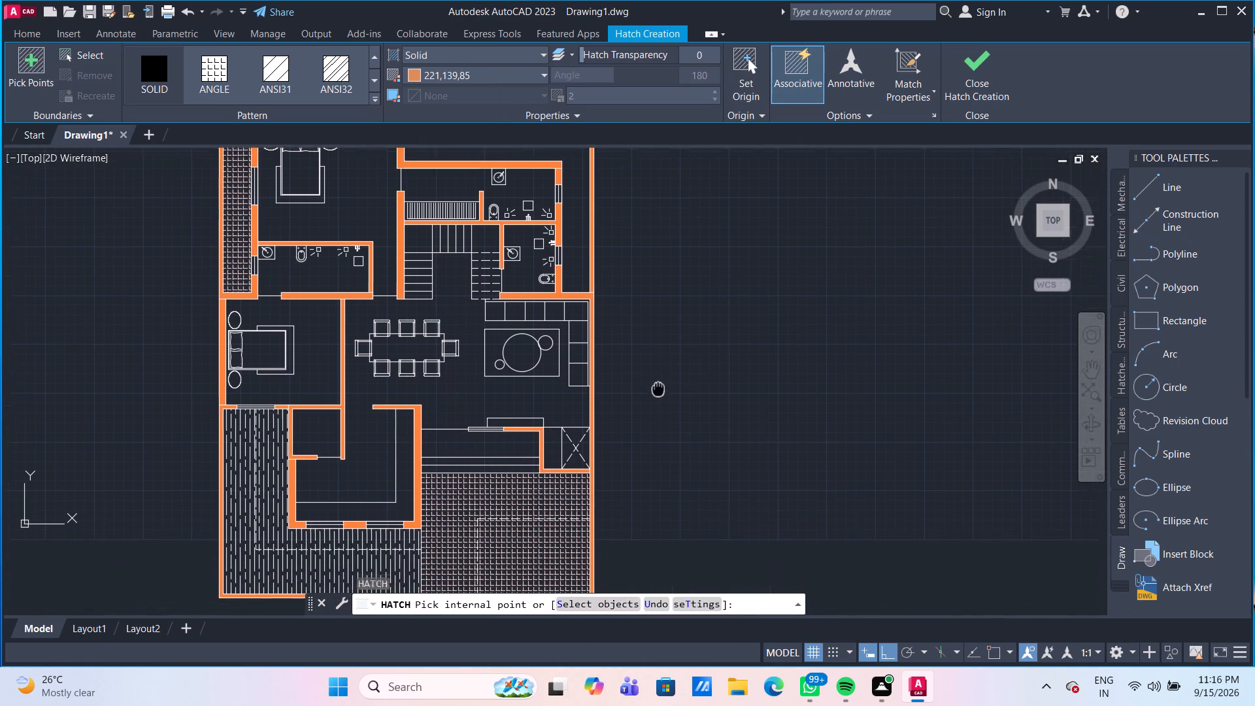
pyautogui.moveTo(660, 386); pyautogui.dragTo(667, 373, button='middle')
pyautogui.scroll(-1, 667, 373)
pyautogui.scroll(1, 671, 378)
pyautogui.moveTo(671, 378); pyautogui.dragTo(678, 382, button='middle')
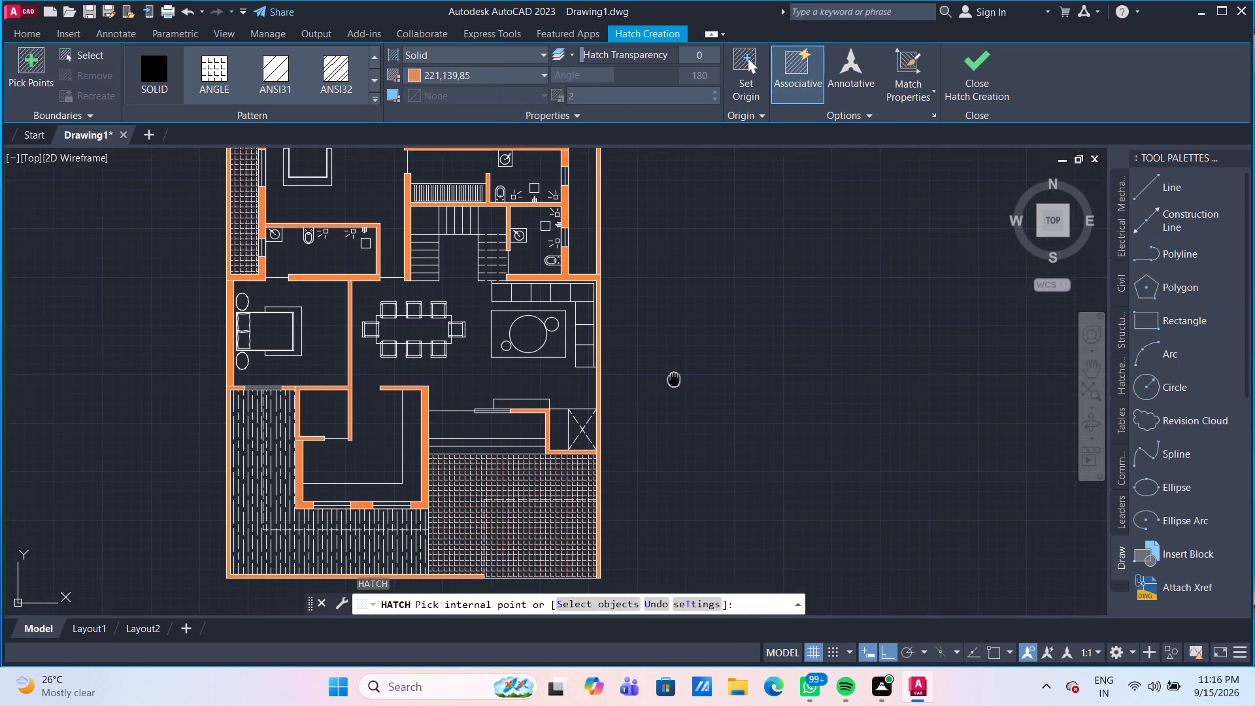
# Leave the hatch command and review the wall fill colour across the whole floor plan.
pyautogui.moveTo(678, 382); pyautogui.dragTo(684, 386, button='middle')
pyautogui.scroll(2, 422, 502)
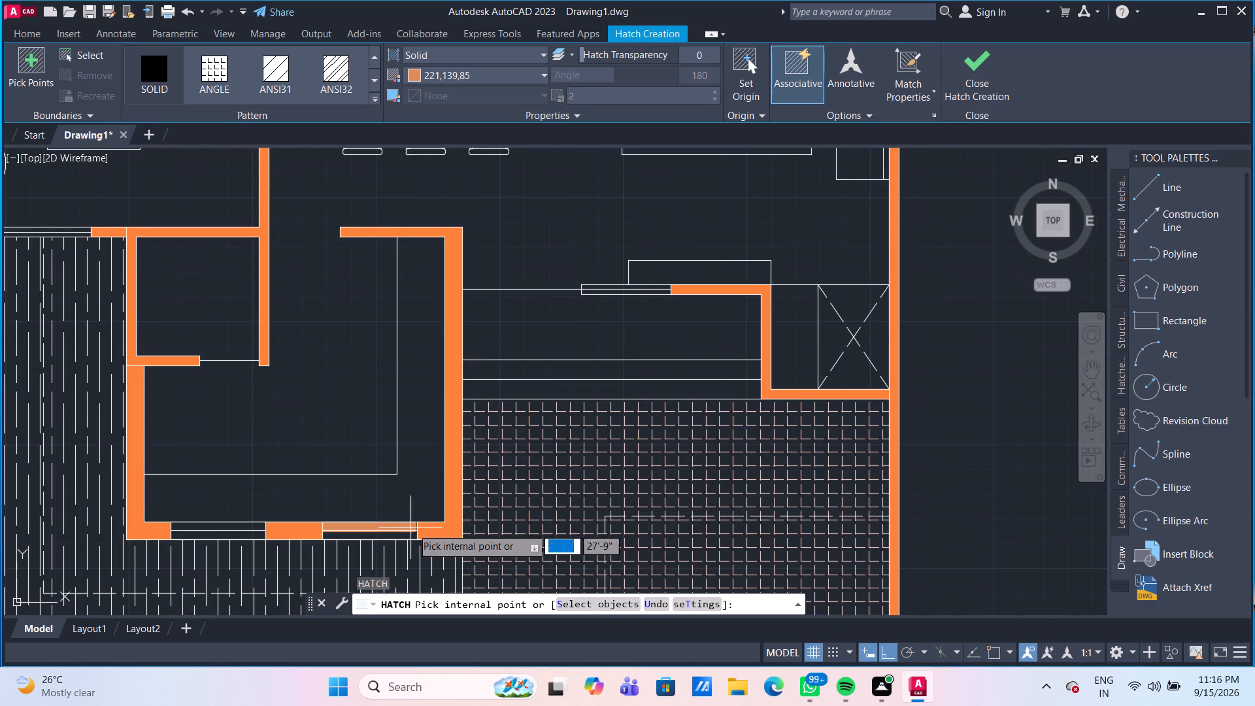
pyautogui.press('Escape')
pyautogui.scroll(-2, 499, 448)
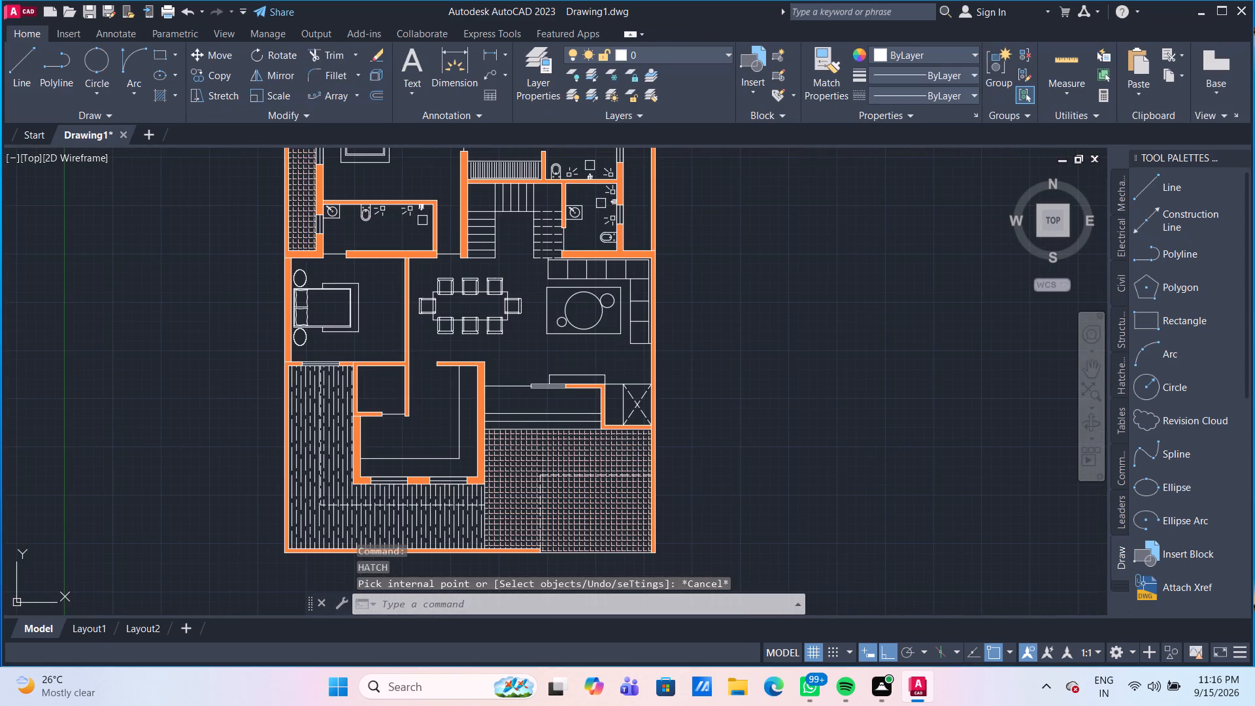
pyautogui.scroll(-1, 741, 445)
pyautogui.moveTo(749, 445); pyautogui.dragTo(772, 462, button='middle')
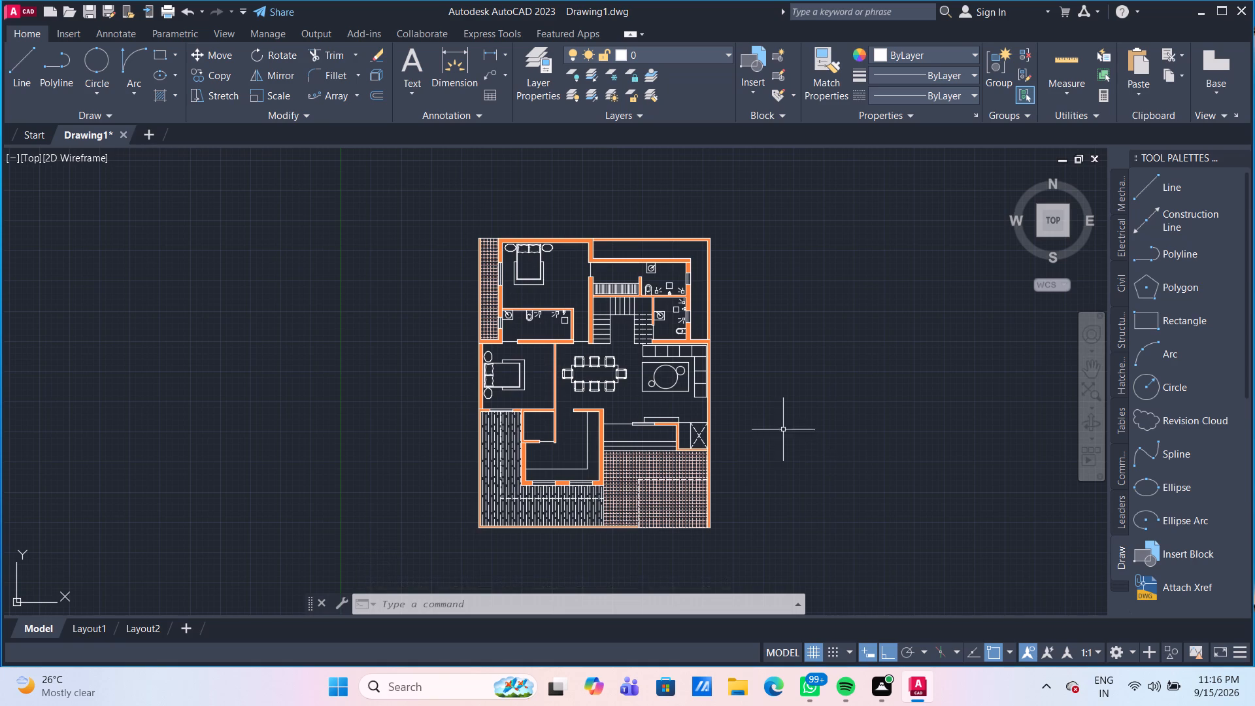
pyautogui.scroll(3, 473, 503)
pyautogui.scroll(-3, 561, 501)
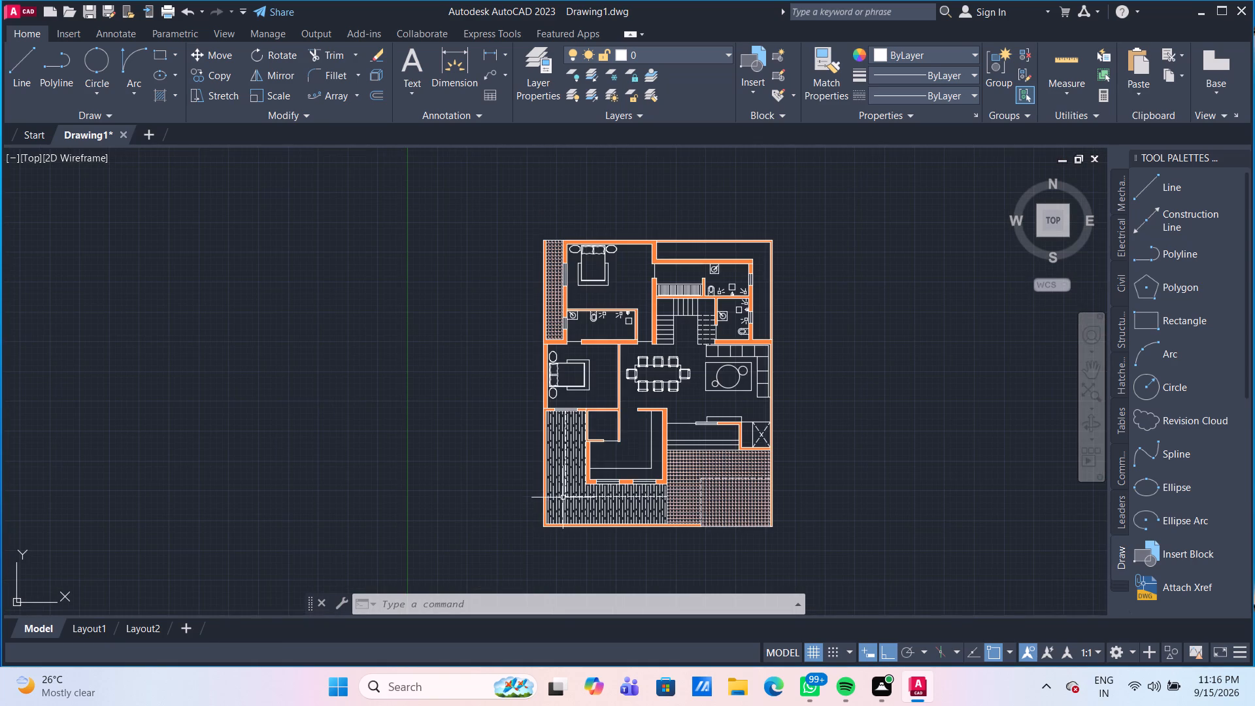
# Recolour the solid wall hatch with index colour 30, comparing it with index colour 40 before applying it.
pyautogui.scroll(1, 654, 380)
pyautogui.scroll(2, 639, 329)
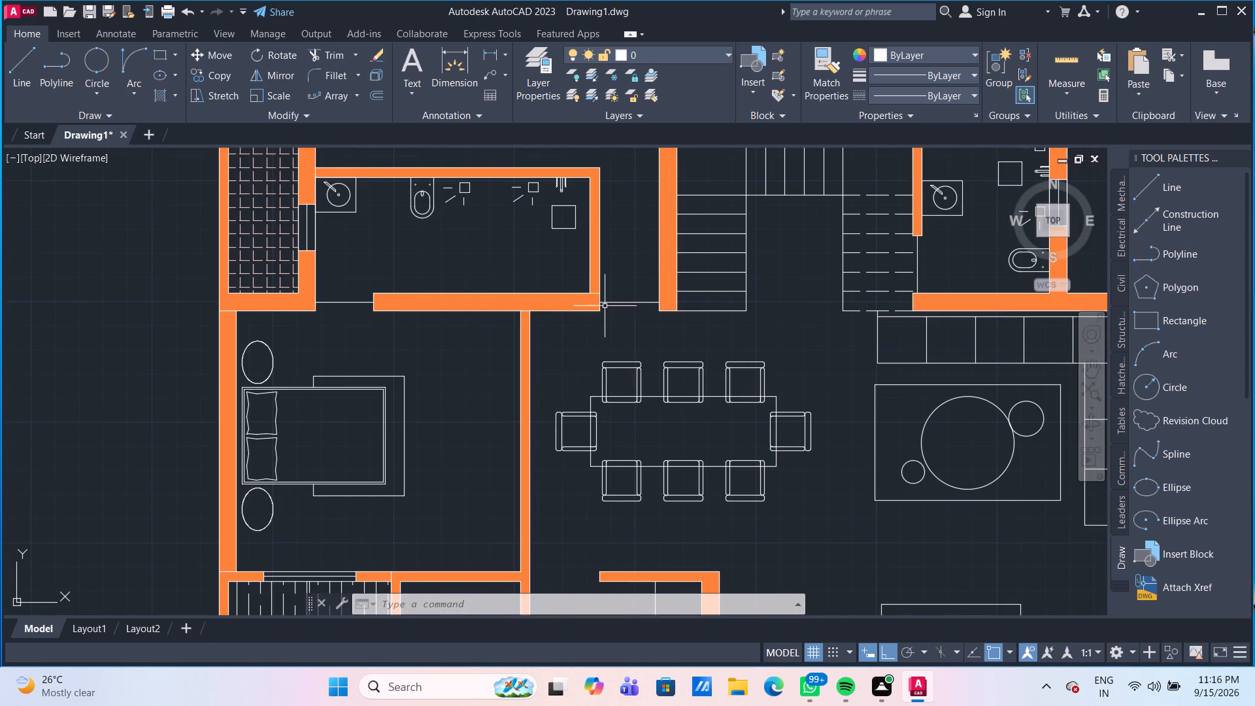
pyautogui.click(587, 308)
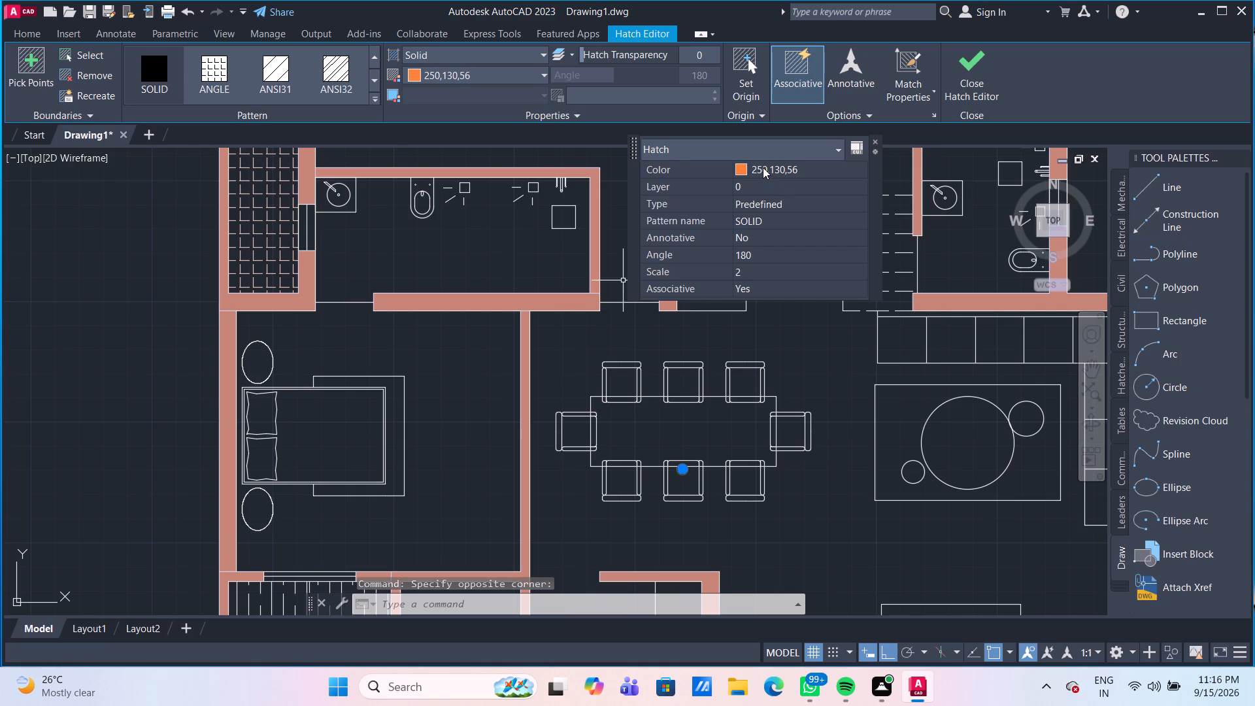
pyautogui.click(763, 167)
pyautogui.click(761, 166)
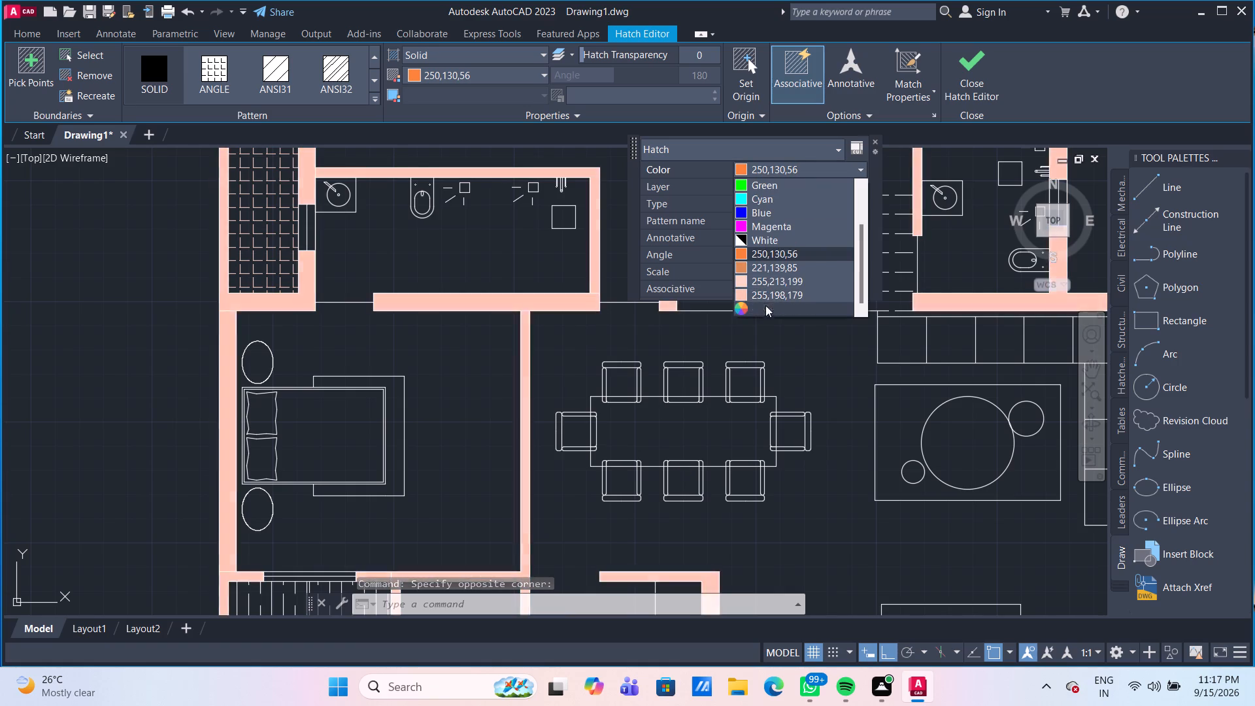
pyautogui.click(765, 311)
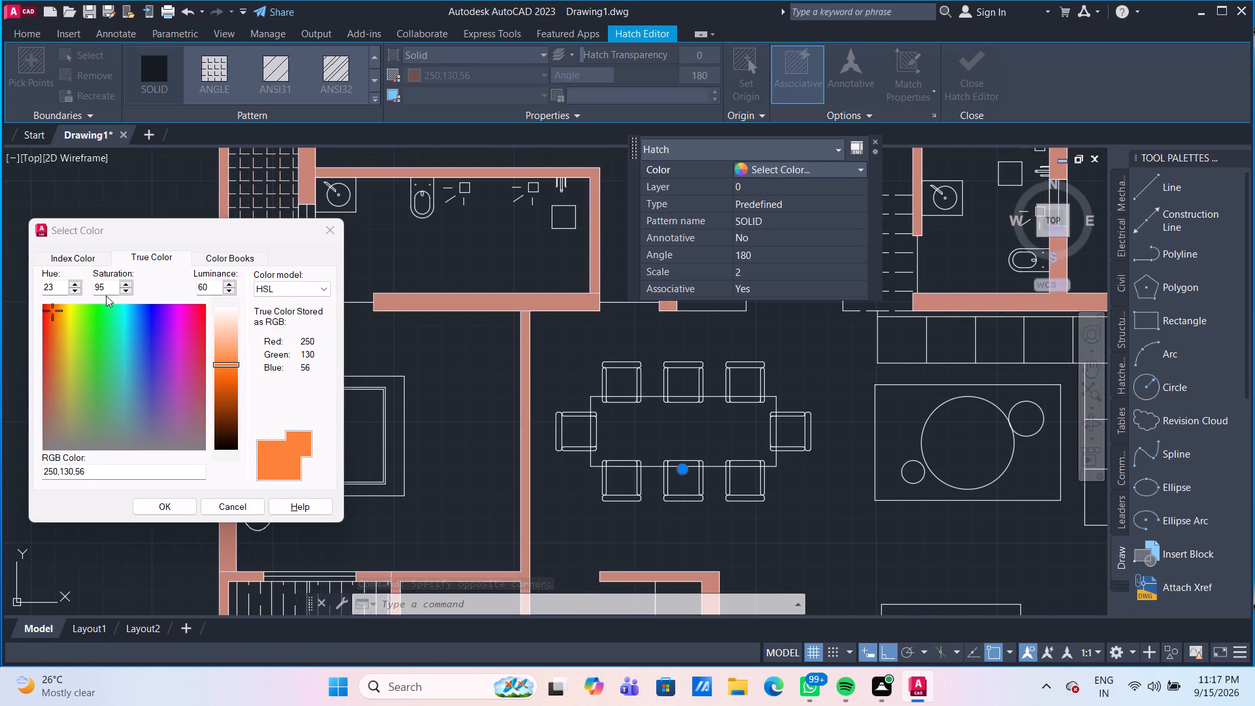
pyautogui.click(103, 258)
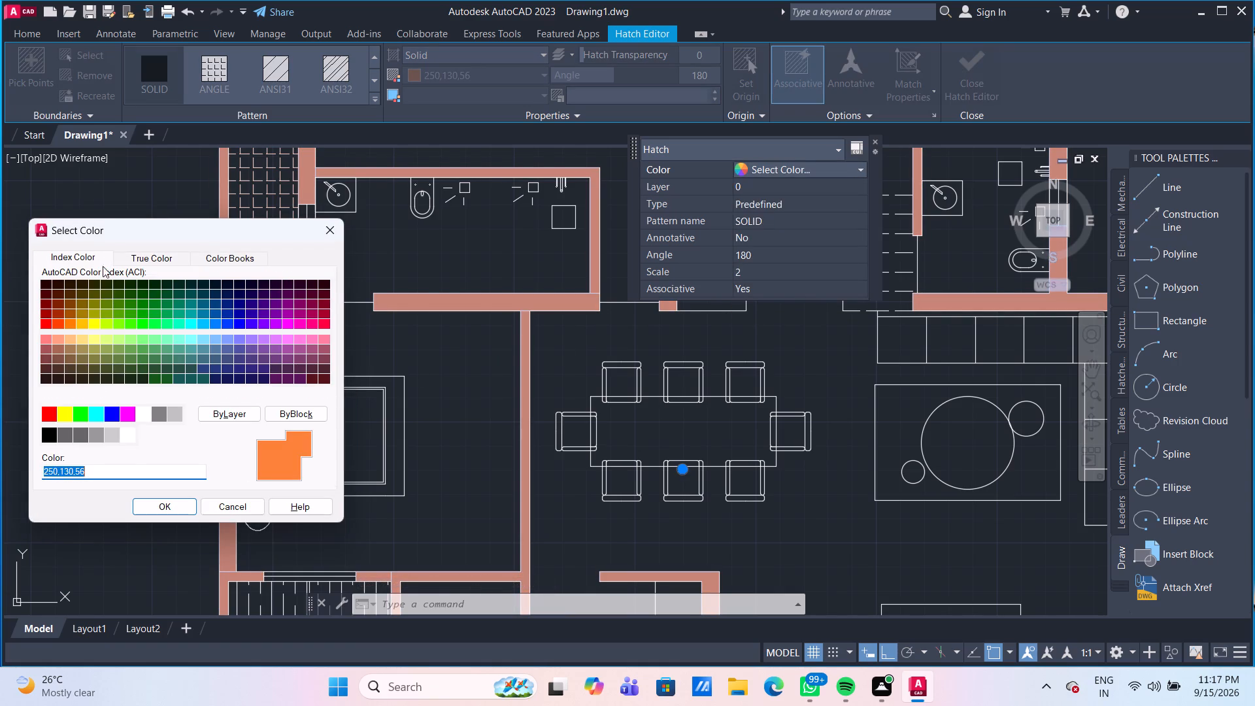
pyautogui.click(70, 325)
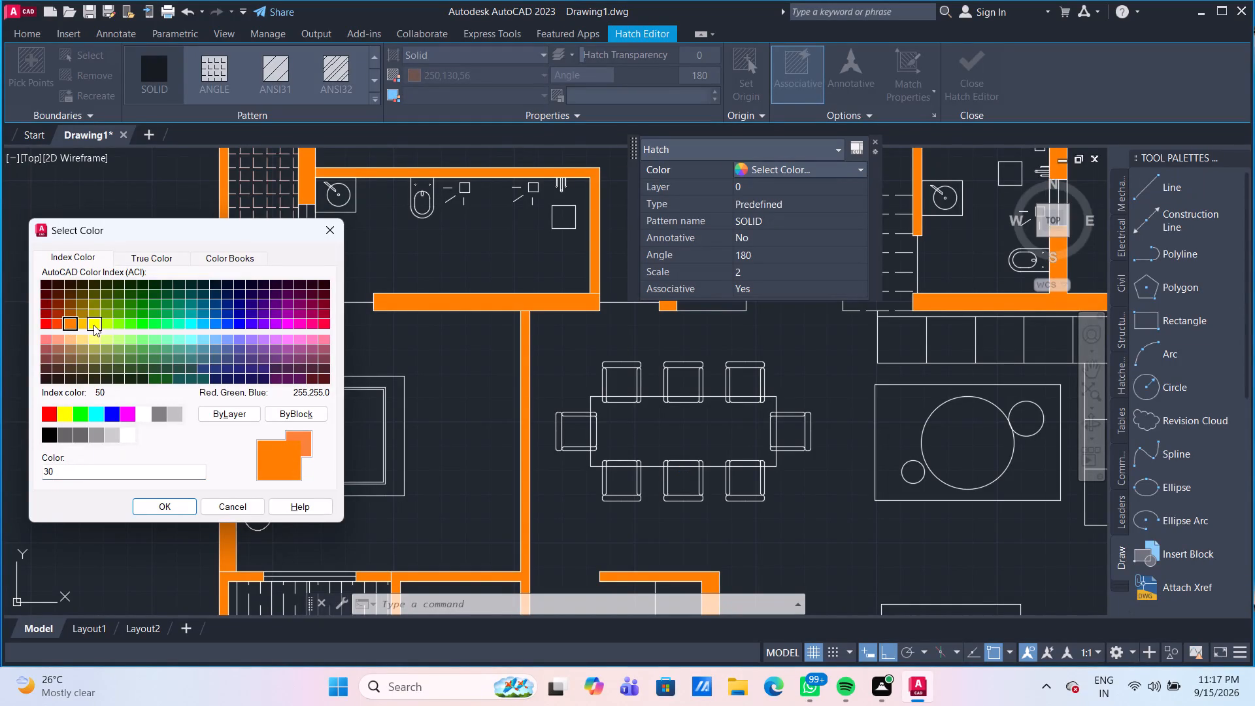
pyautogui.click(80, 322)
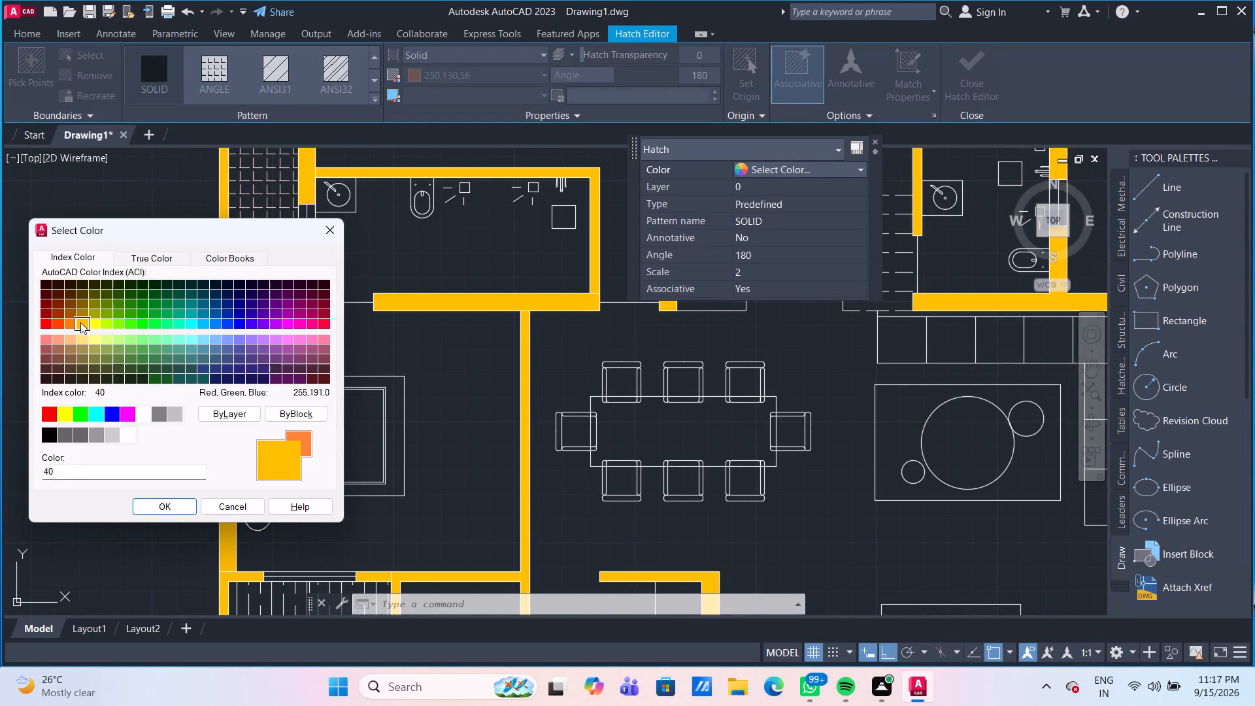
pyautogui.click(68, 324)
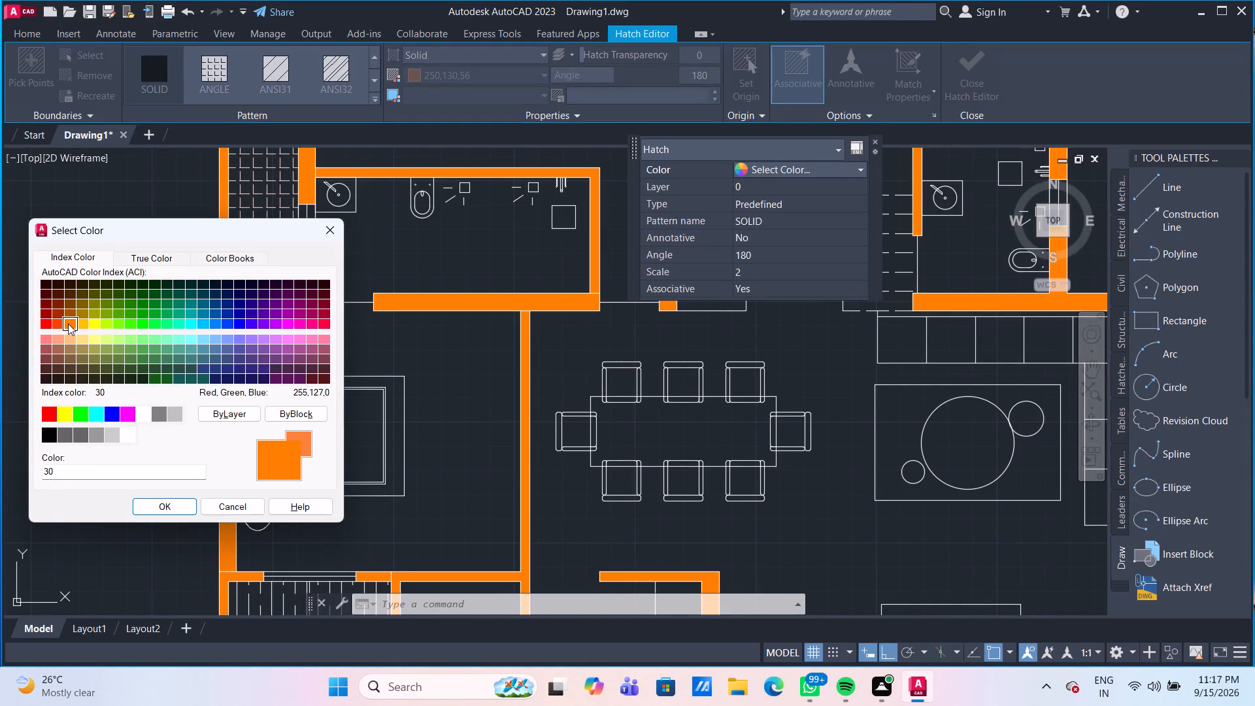
pyautogui.click(150, 507)
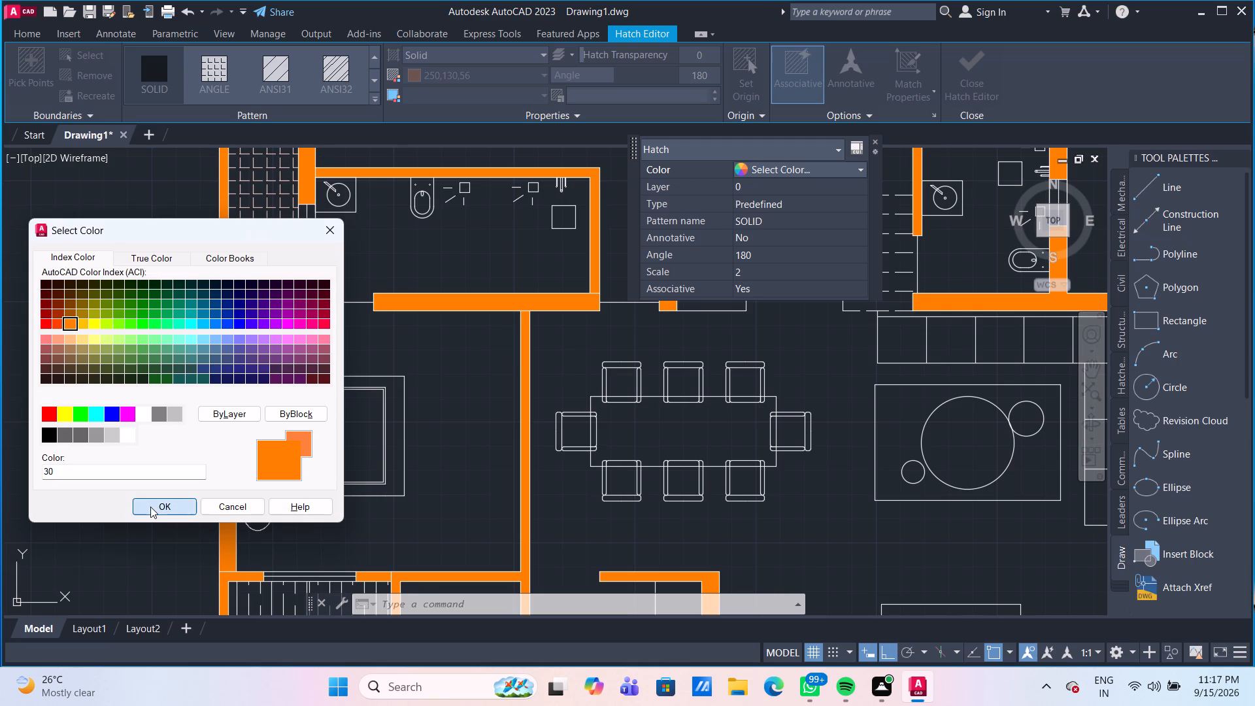
pyautogui.click(469, 456)
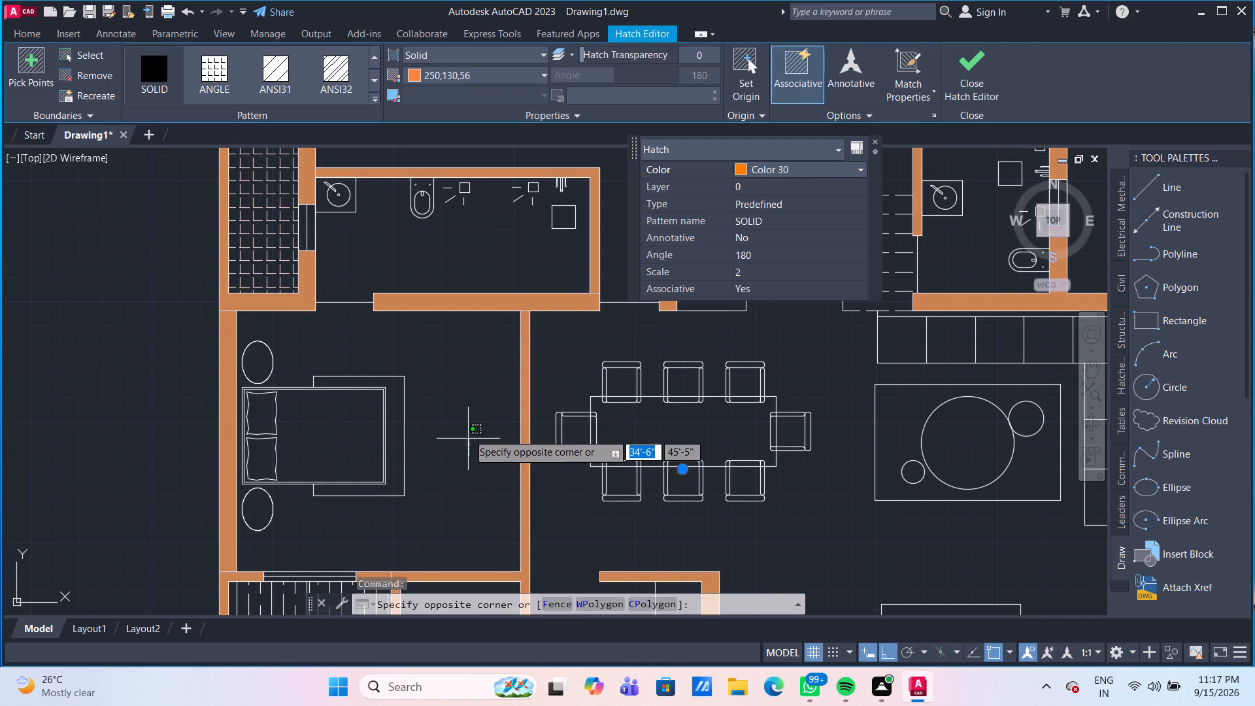
pyautogui.click(468, 397)
pyautogui.press('Escape')
# Review the recoloured walls from the bedrooms down to the outdoor floor areas.
pyautogui.scroll(-2, 468, 397)
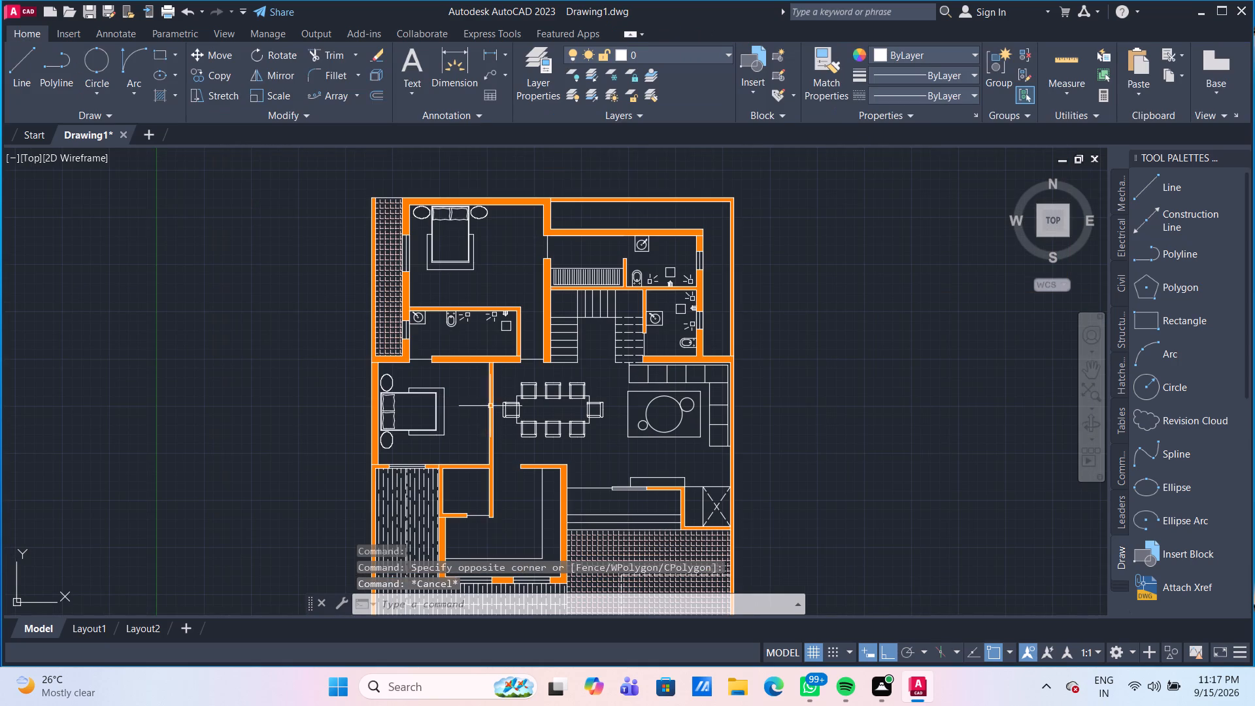
pyautogui.scroll(1, 467, 409)
pyautogui.moveTo(476, 409); pyautogui.dragTo(468, 367, button='middle')
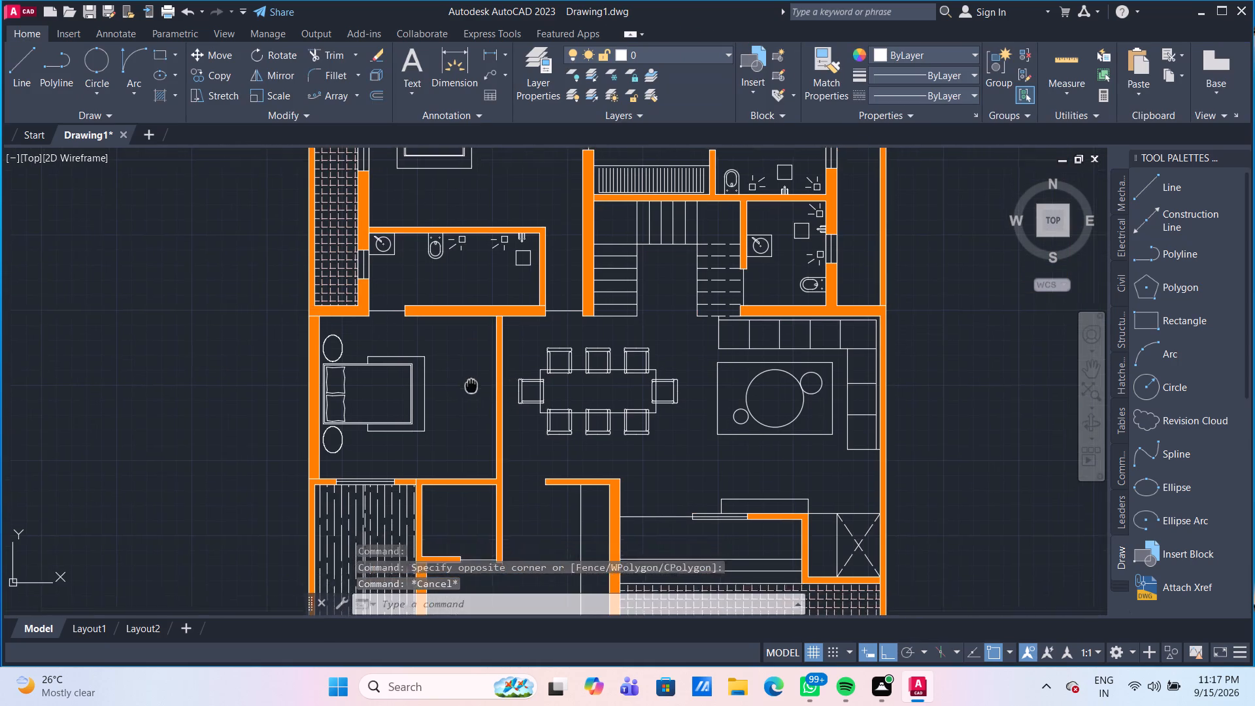
pyautogui.moveTo(468, 367); pyautogui.dragTo(452, 319, button='middle')
pyautogui.scroll(-2, 449, 313)
pyautogui.scroll(1, 535, 425)
pyautogui.moveTo(537, 424); pyautogui.dragTo(548, 380, button='middle')
# Recolour the L-shaped GOST_WOOD floor hatch to true colour 211,217,165, trying index colours 71 and 61 and other green-yellow shades first.
pyautogui.scroll(2, 524, 383)
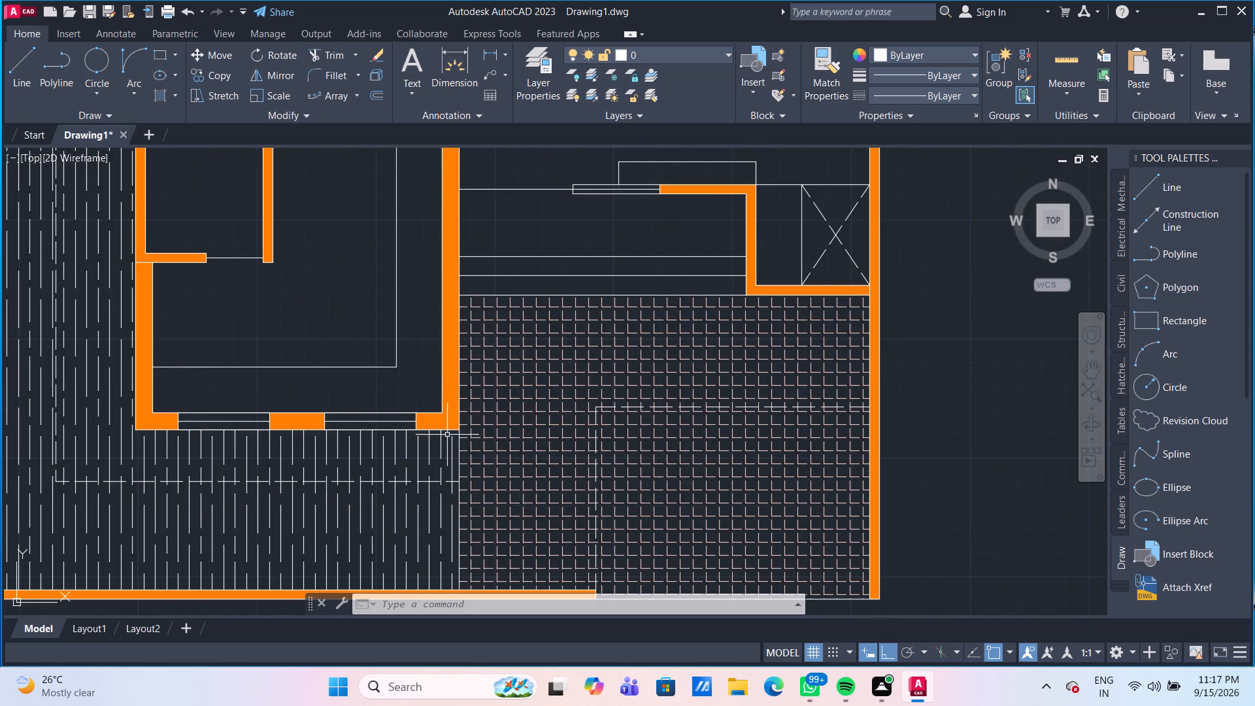
pyautogui.click(378, 511)
pyautogui.click(315, 501)
pyautogui.scroll(-2, 315, 501)
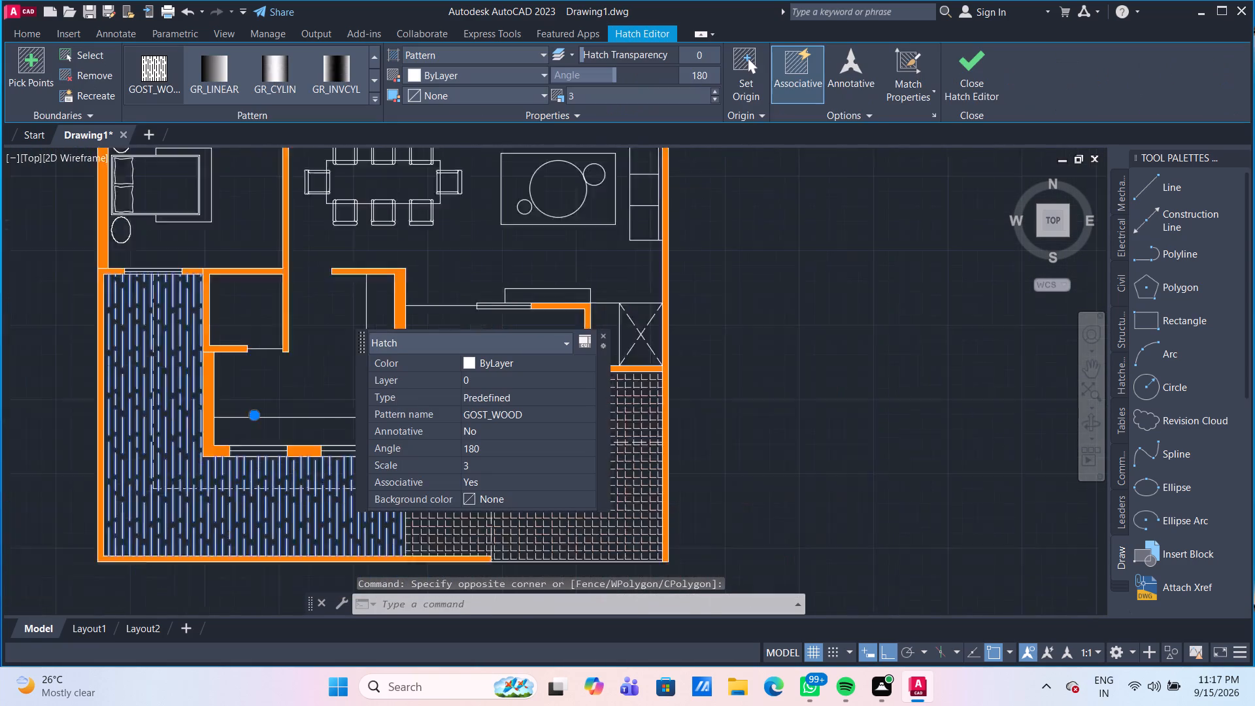
pyautogui.click(467, 364)
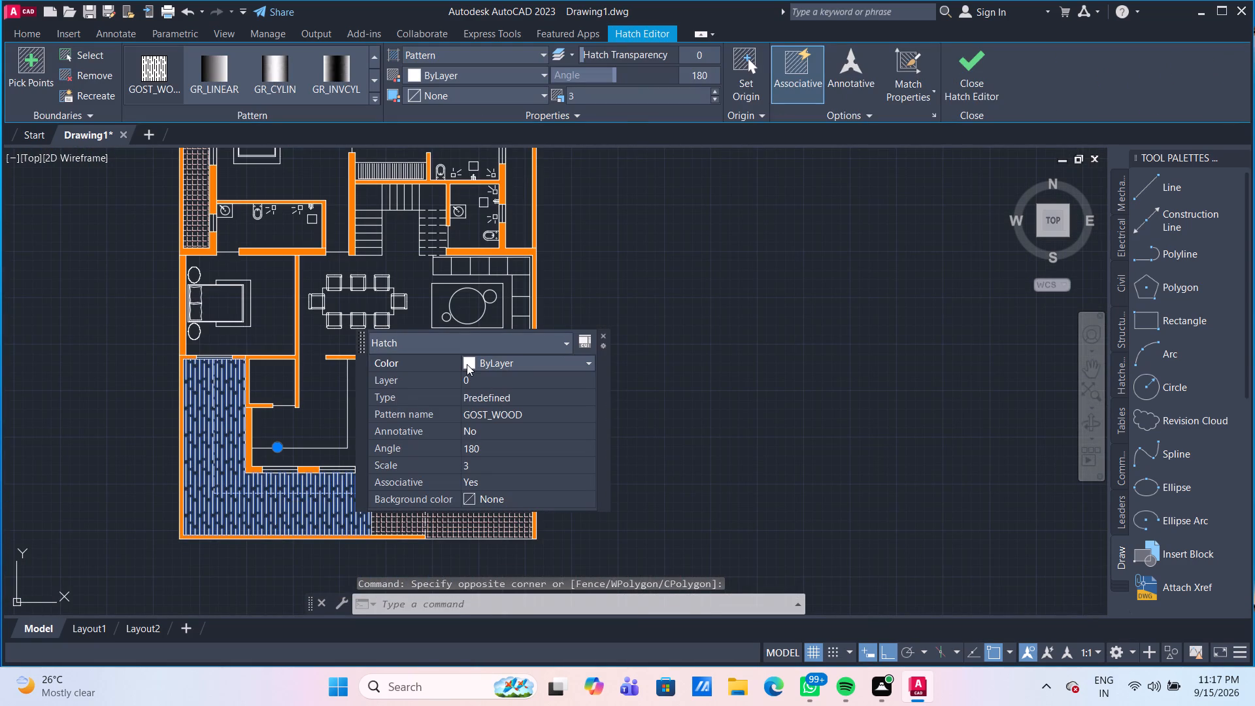
pyautogui.click(467, 364)
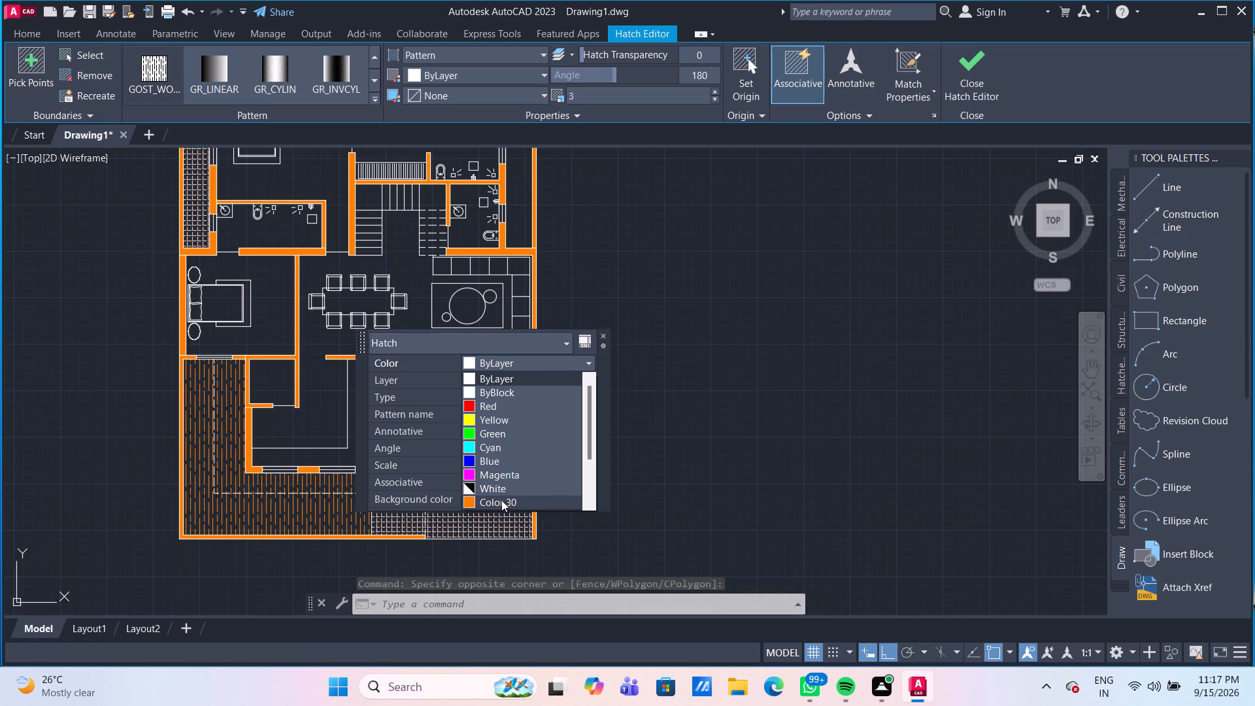
pyautogui.scroll(-3, 514, 480)
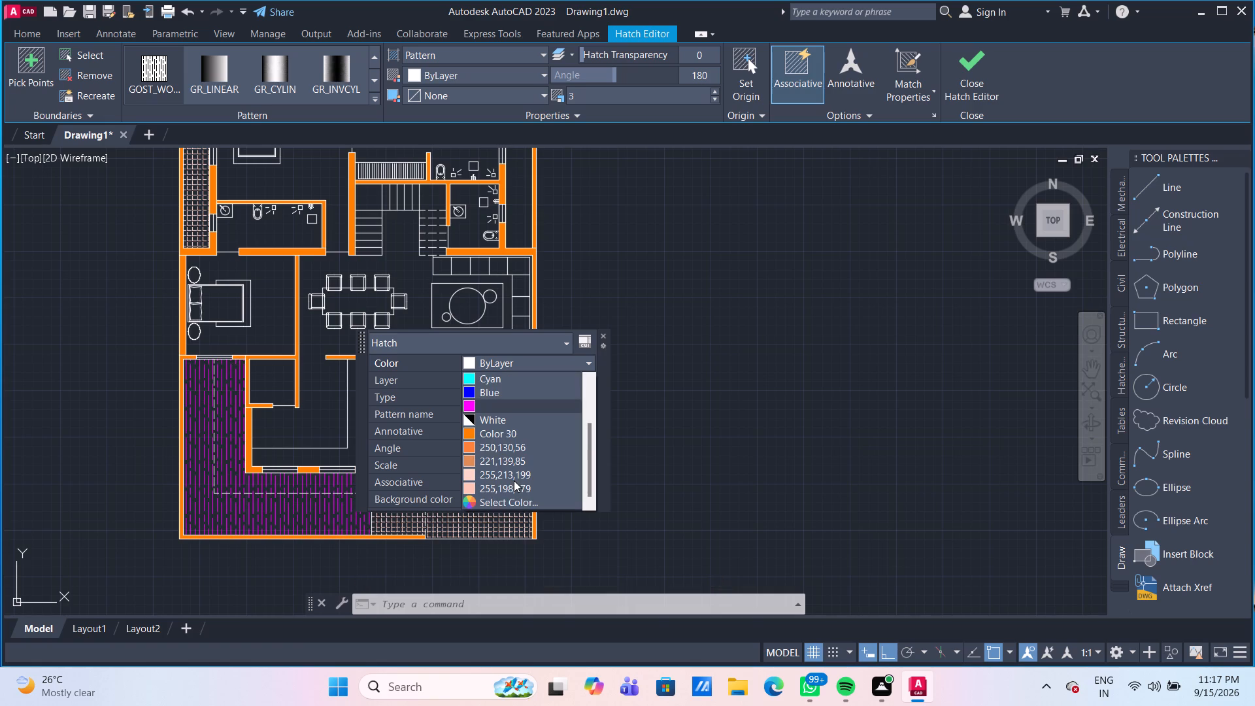
pyautogui.click(501, 503)
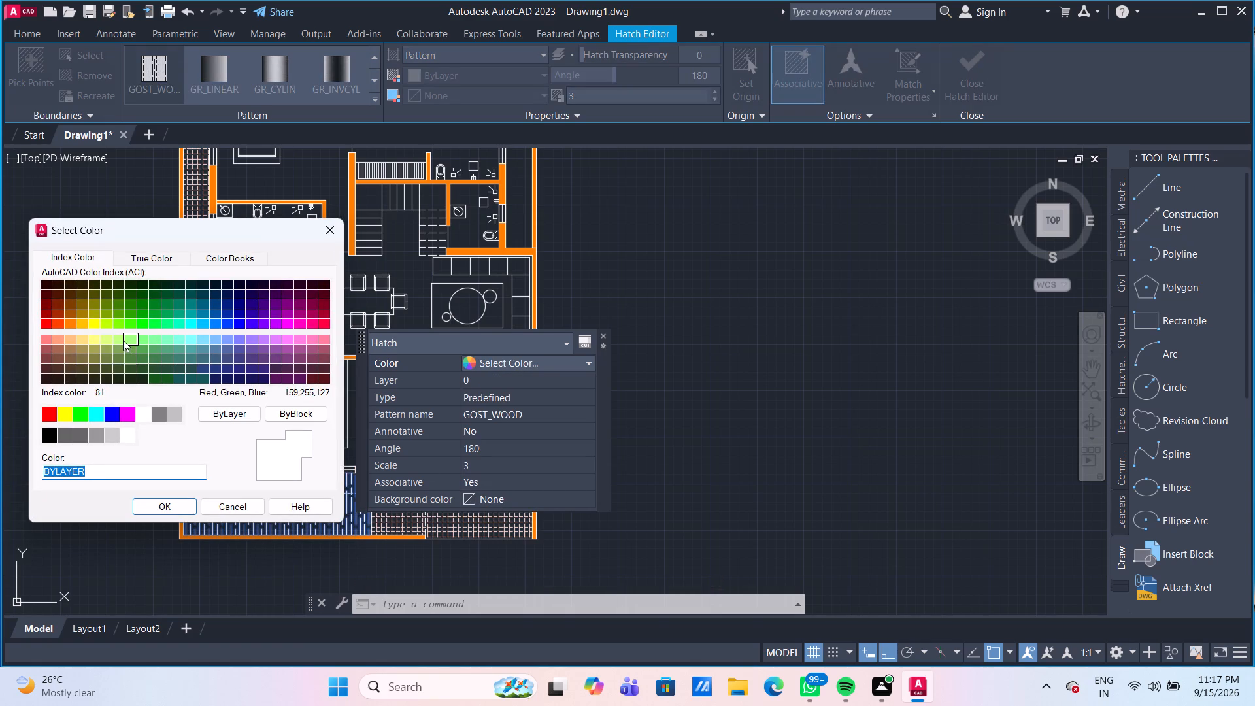
pyautogui.click(120, 339)
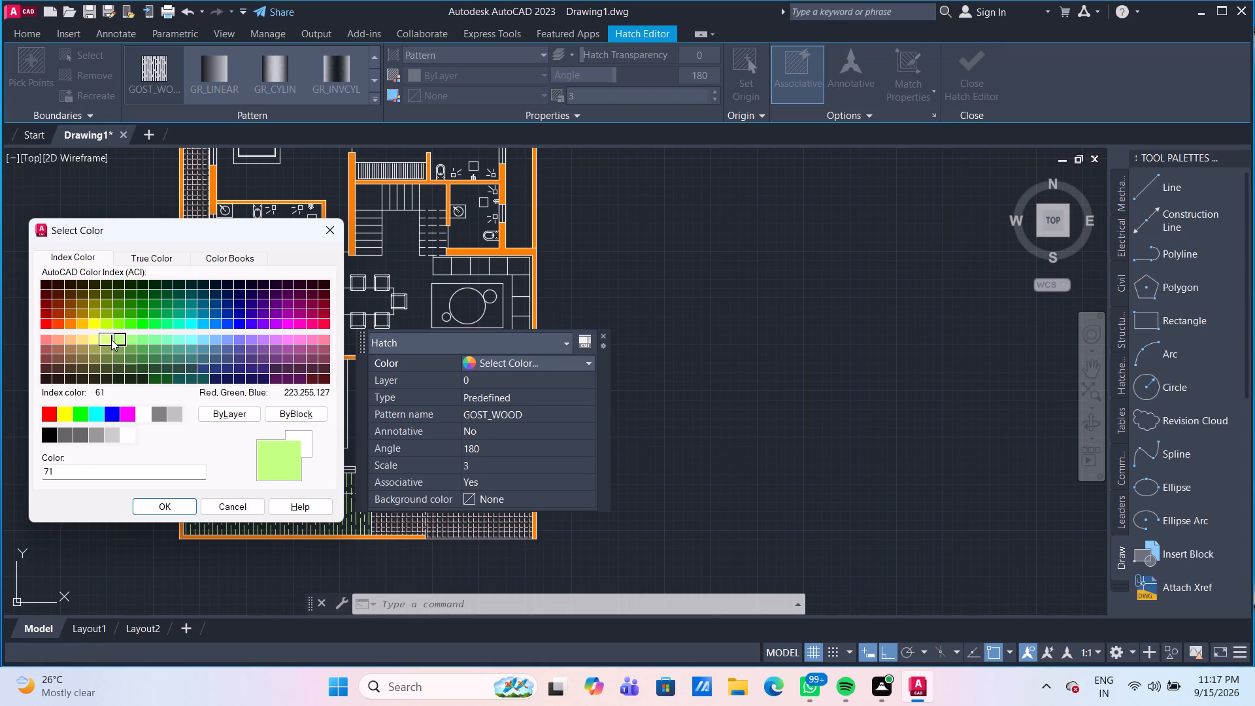
pyautogui.click(109, 339)
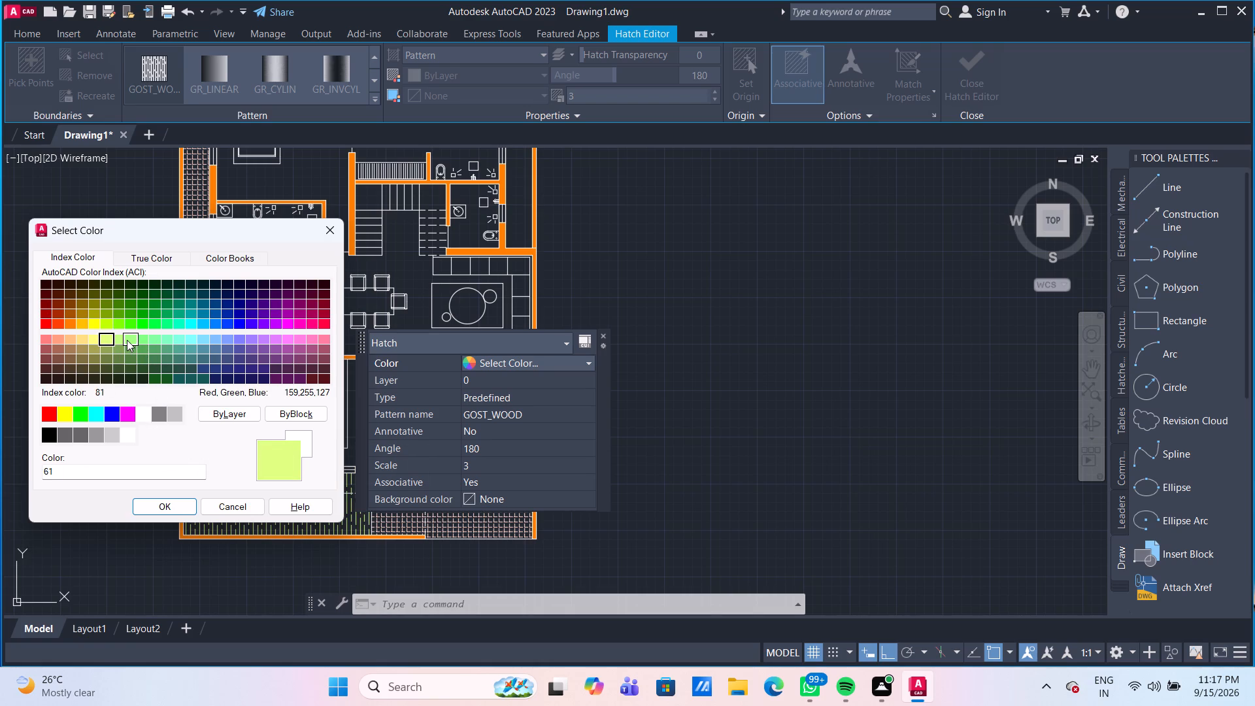
pyautogui.click(174, 261)
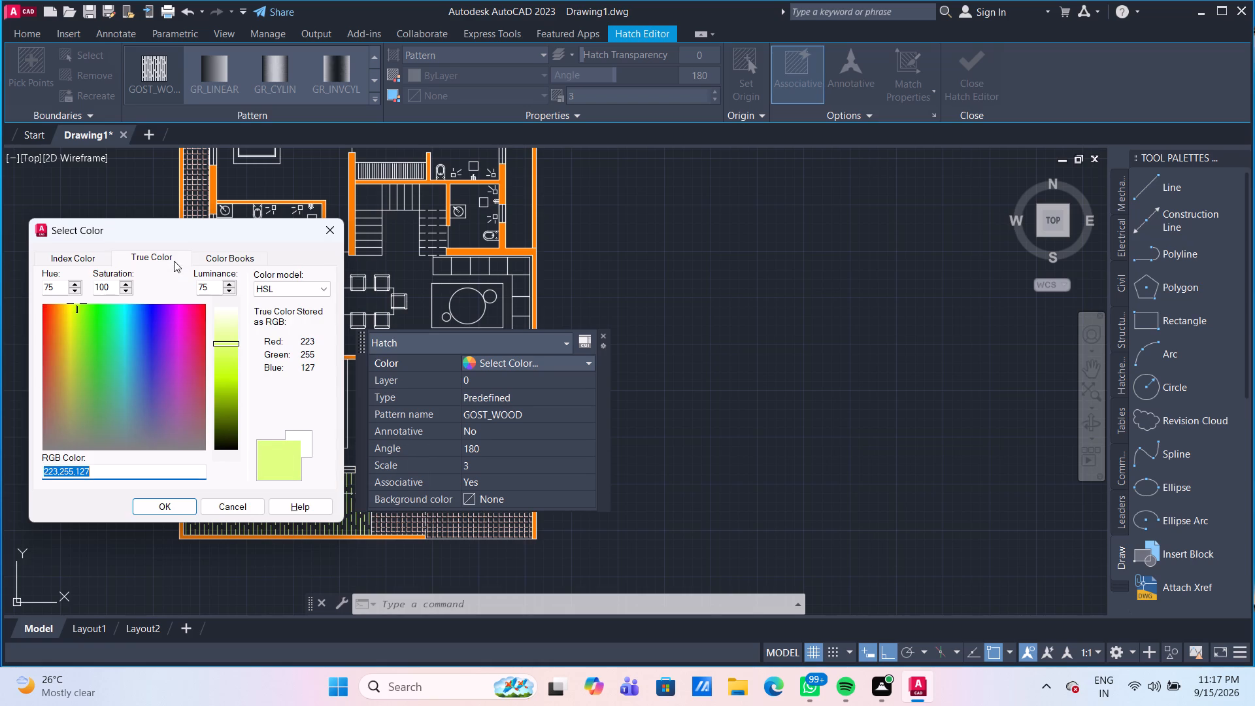
pyautogui.moveTo(229, 344); pyautogui.dragTo(229, 328)
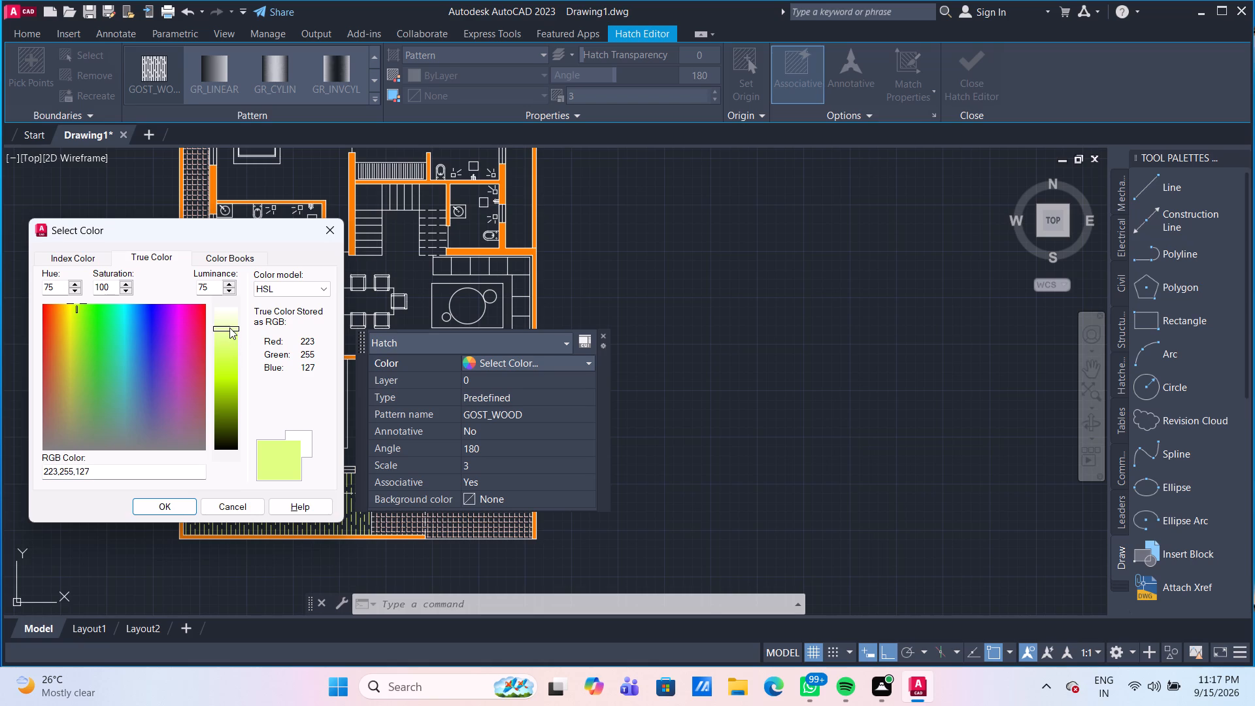
pyautogui.moveTo(229, 328); pyautogui.dragTo(229, 326)
pyautogui.click(227, 342)
pyautogui.click(73, 313)
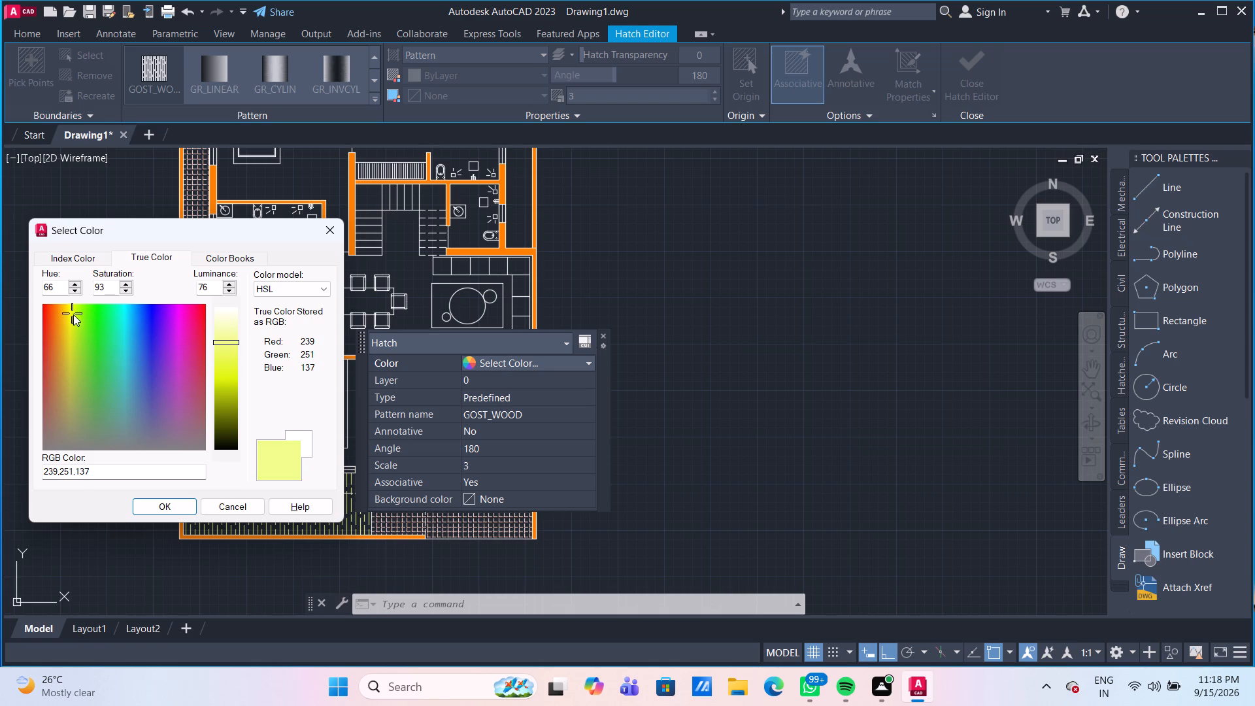
pyautogui.click(73, 389)
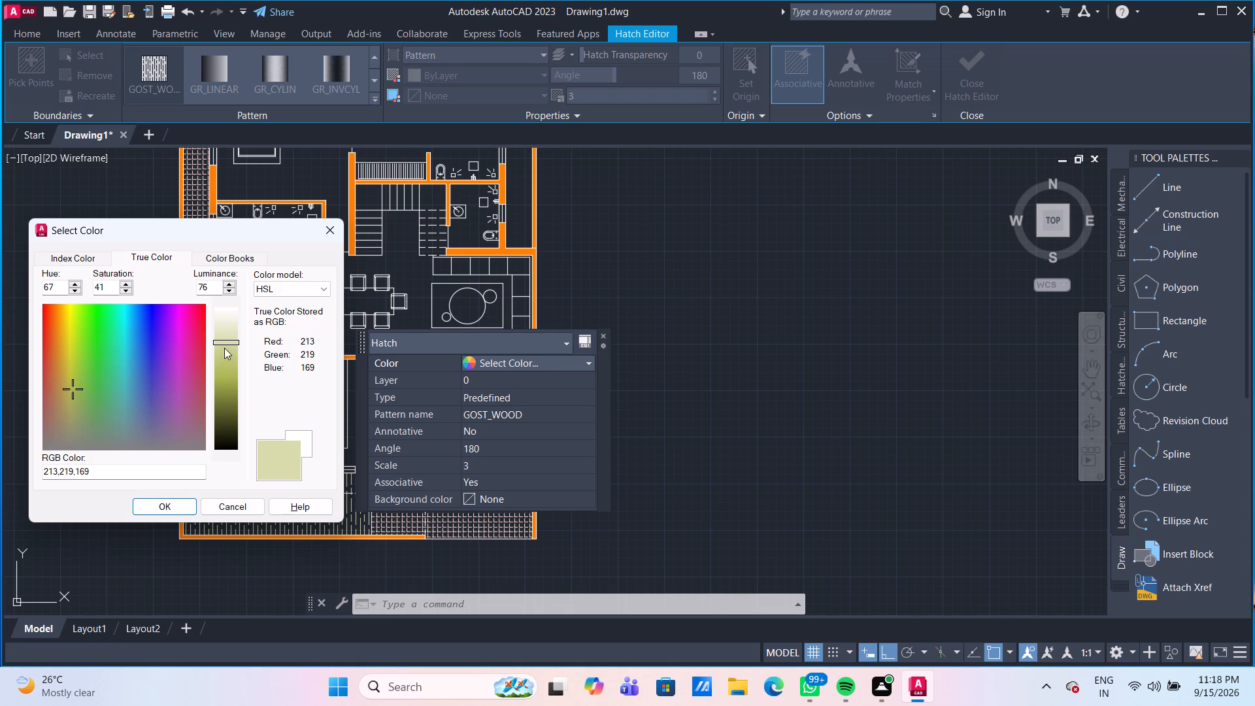
pyautogui.moveTo(225, 343); pyautogui.dragTo(229, 355)
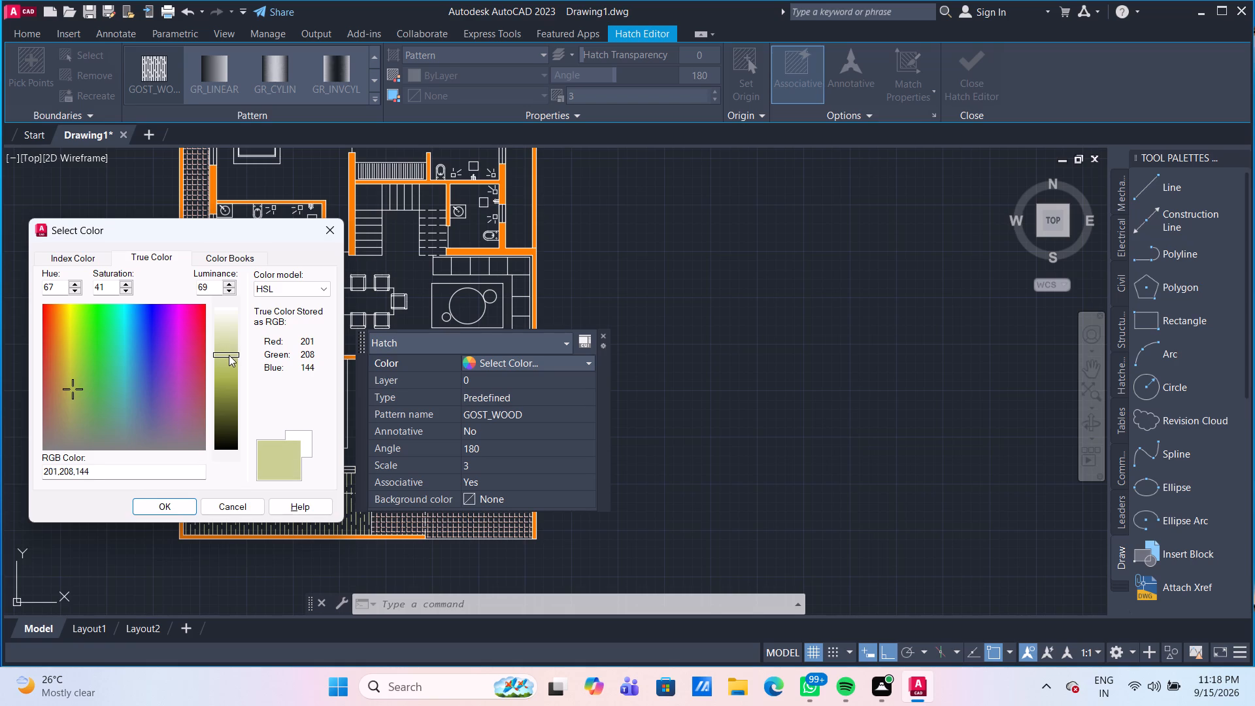
pyautogui.moveTo(229, 355); pyautogui.dragTo(232, 364)
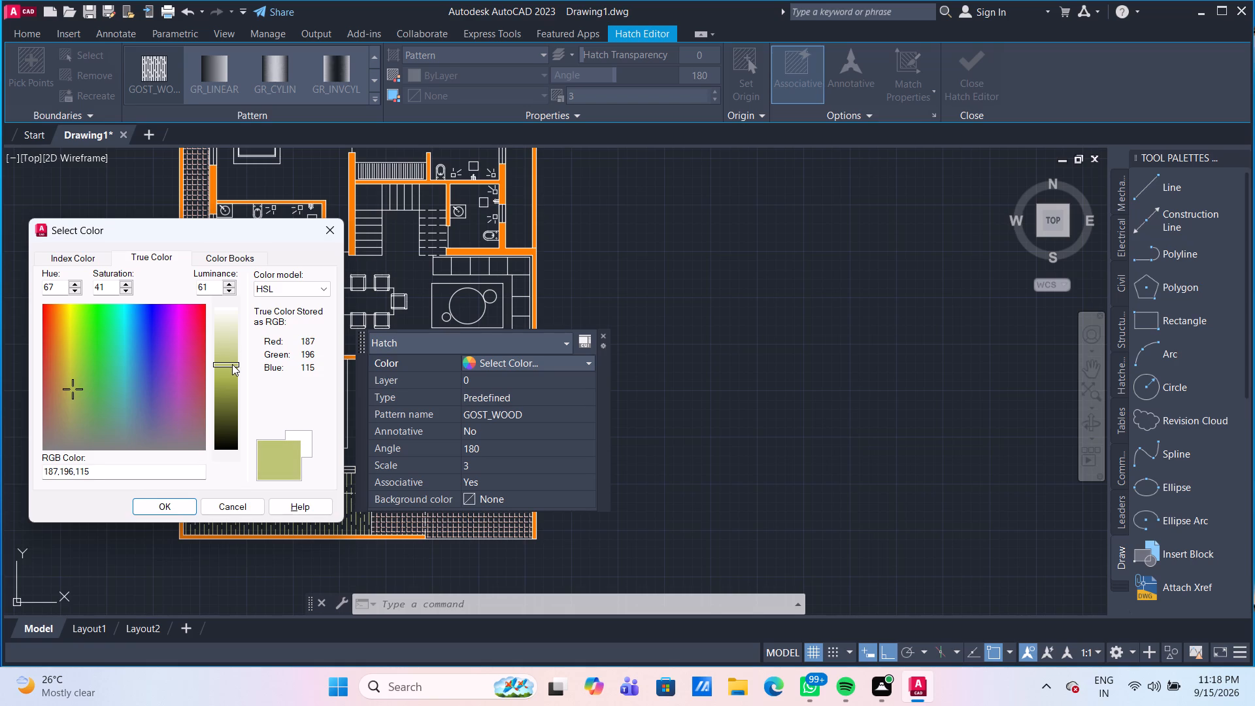
pyautogui.moveTo(232, 364); pyautogui.dragTo(232, 346)
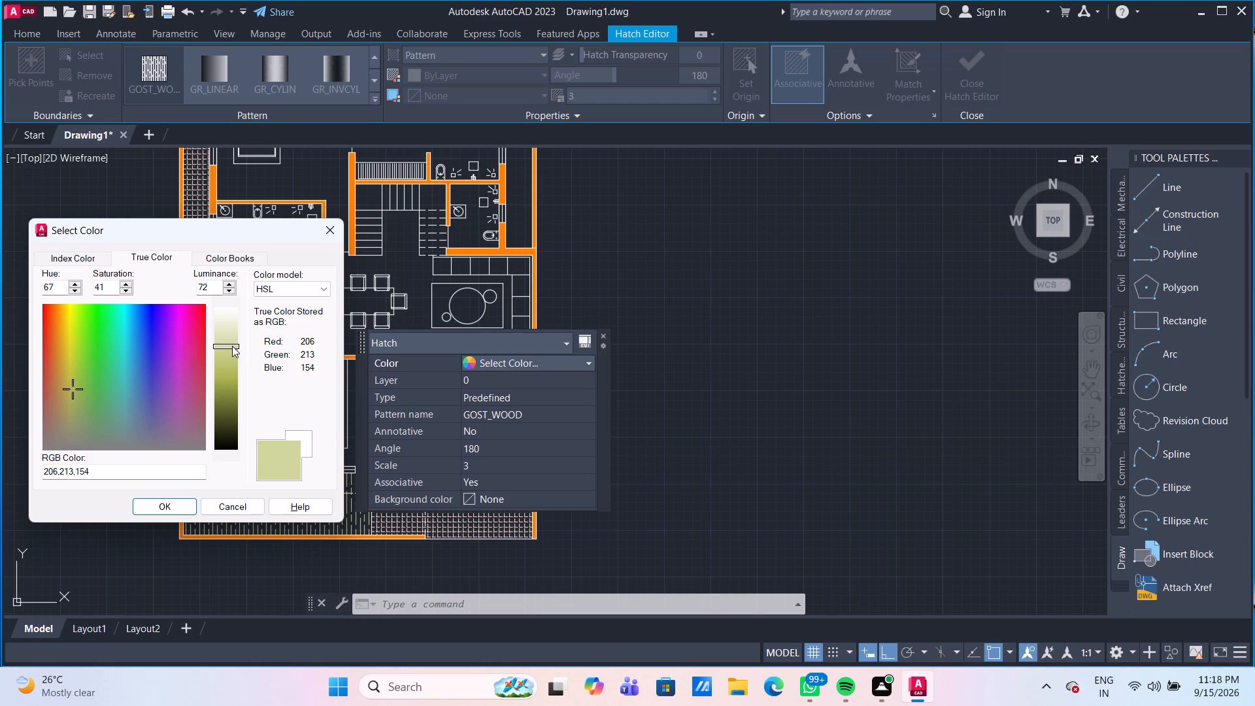
pyautogui.moveTo(232, 346); pyautogui.dragTo(232, 343)
pyautogui.click(173, 508)
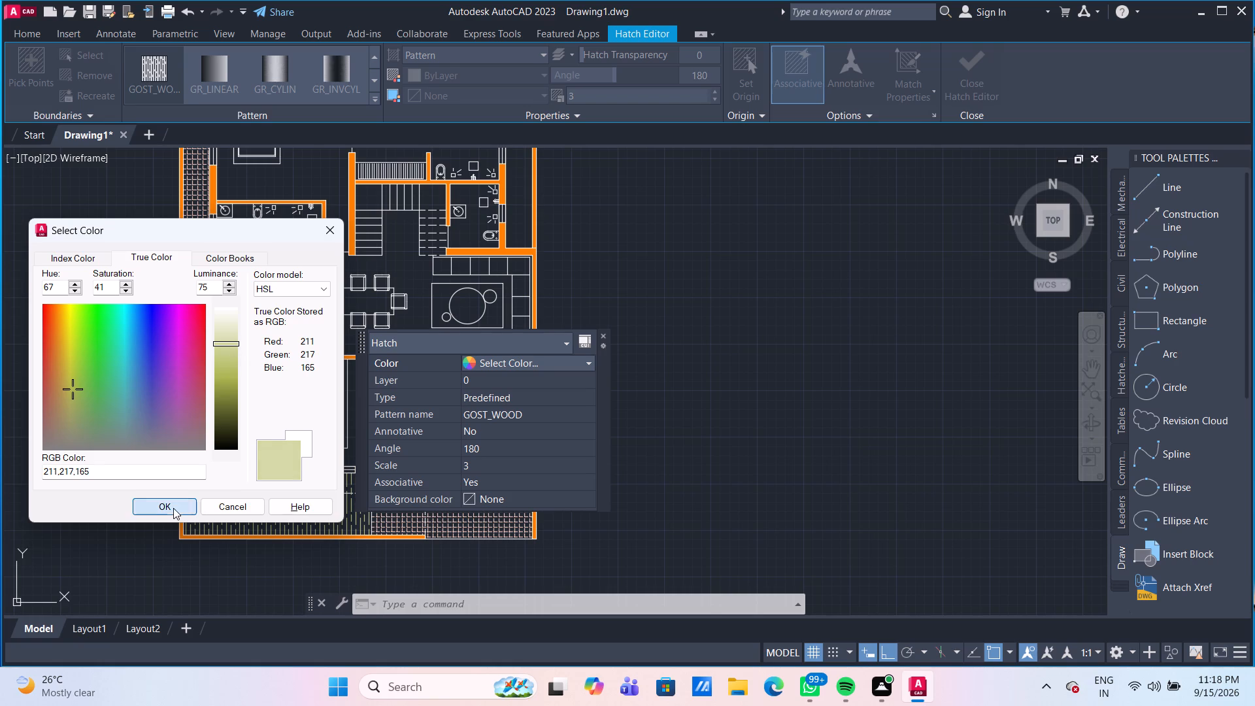
pyautogui.press('Escape')
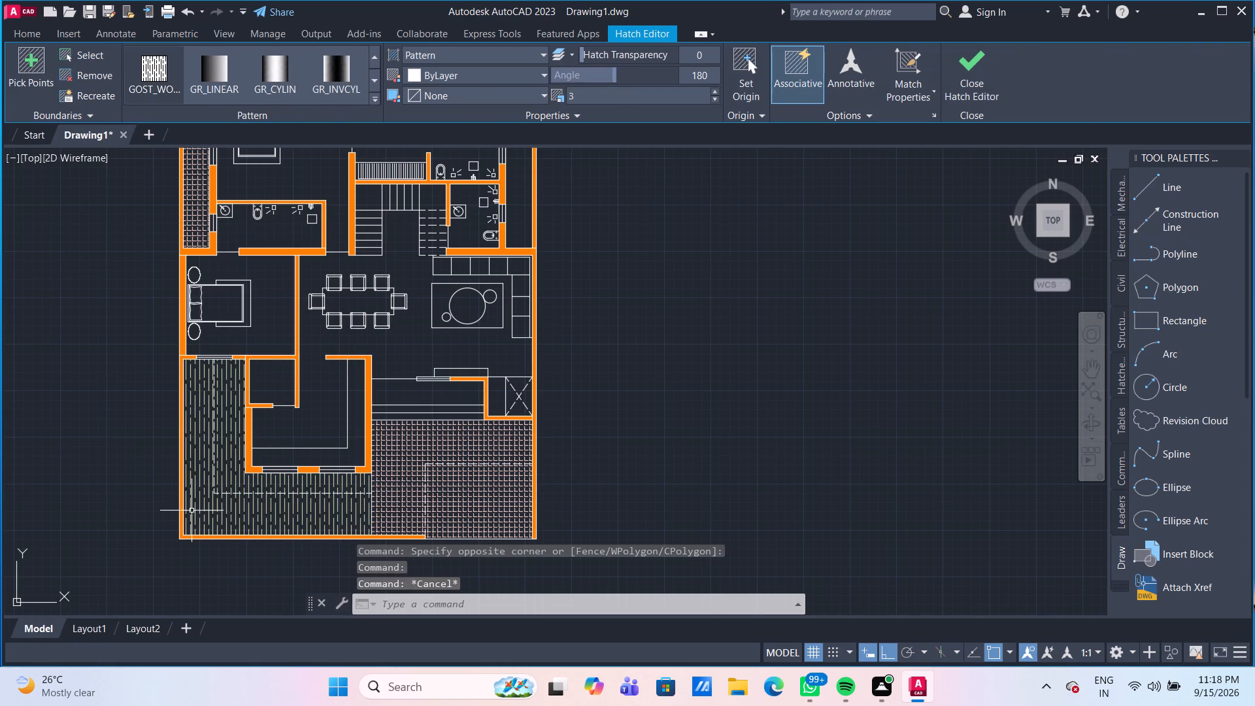
# Review the recoloured floor hatch and orange walls, from the outdoor areas to the whole floor plan.
pyautogui.scroll(1, 229, 499)
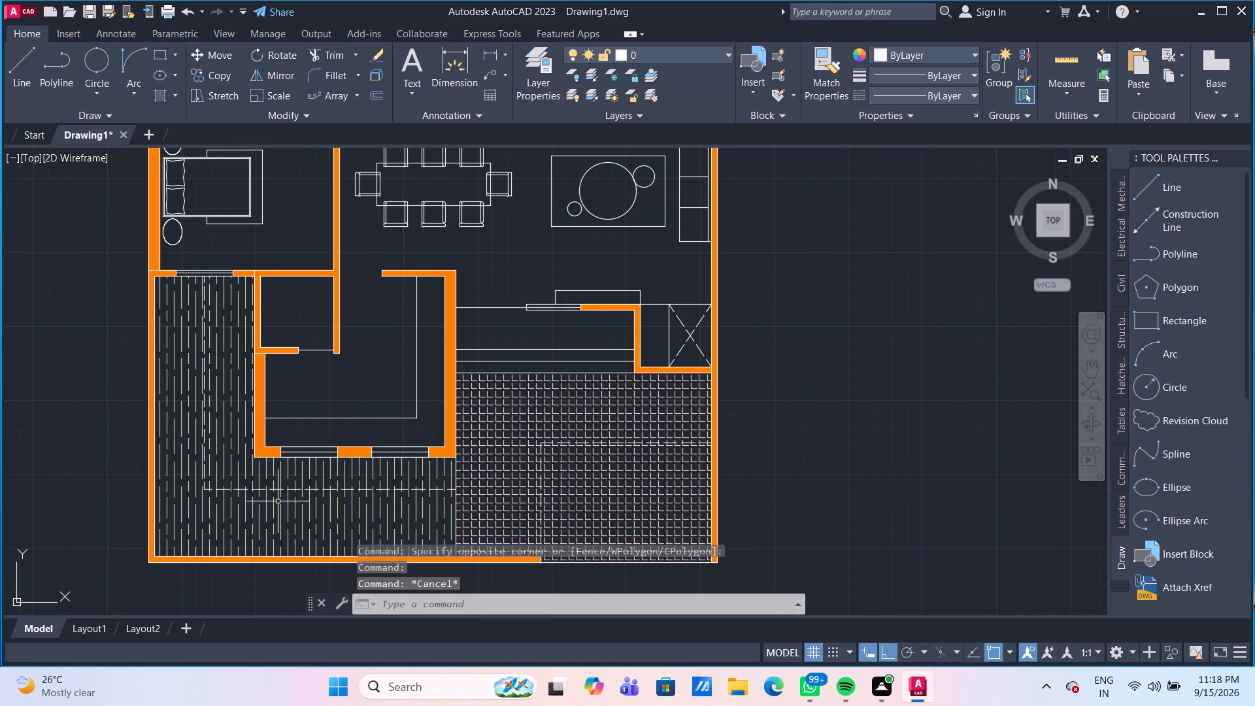
pyautogui.scroll(1, 280, 501)
pyautogui.scroll(-2, 288, 501)
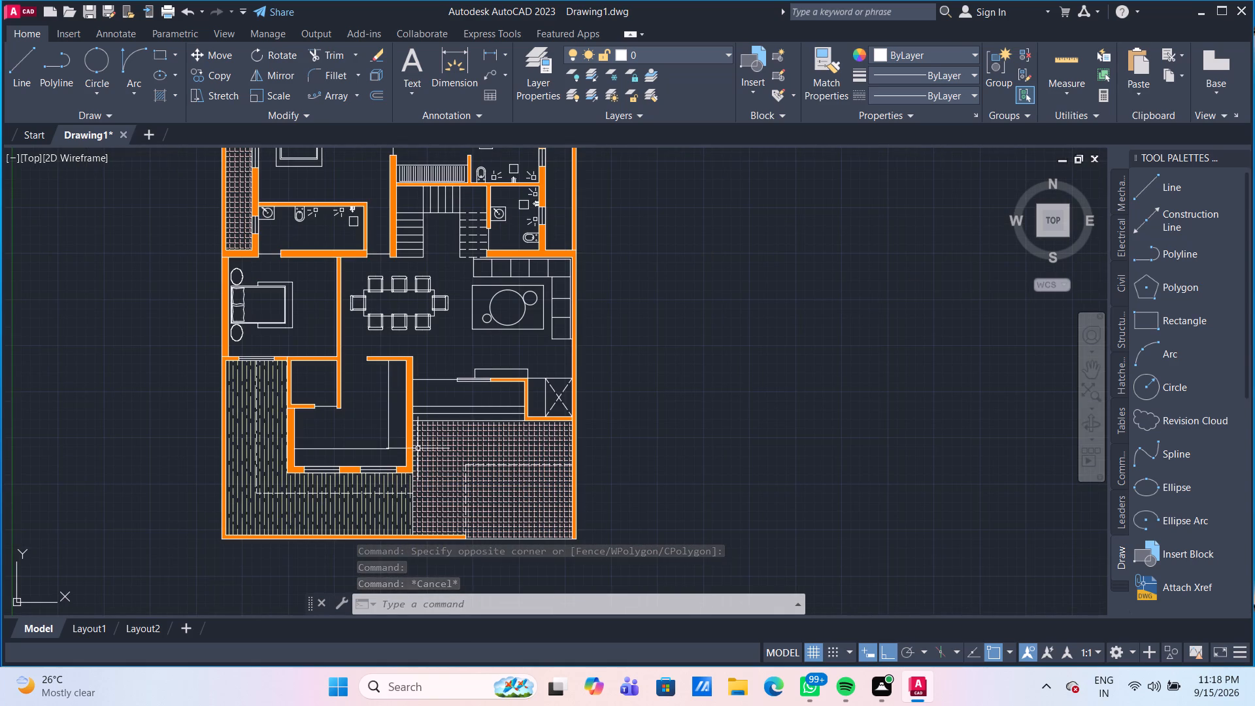
pyautogui.moveTo(632, 379); pyautogui.dragTo(712, 413, button='middle')
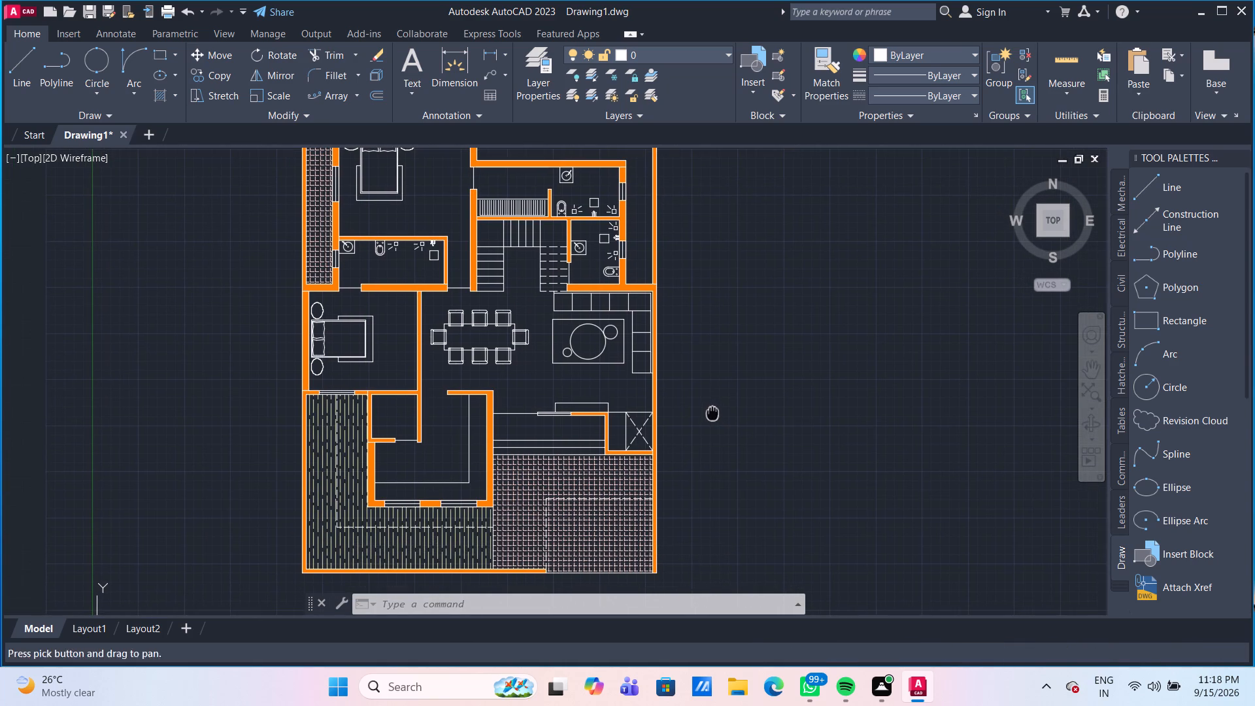
pyautogui.scroll(1, 595, 474)
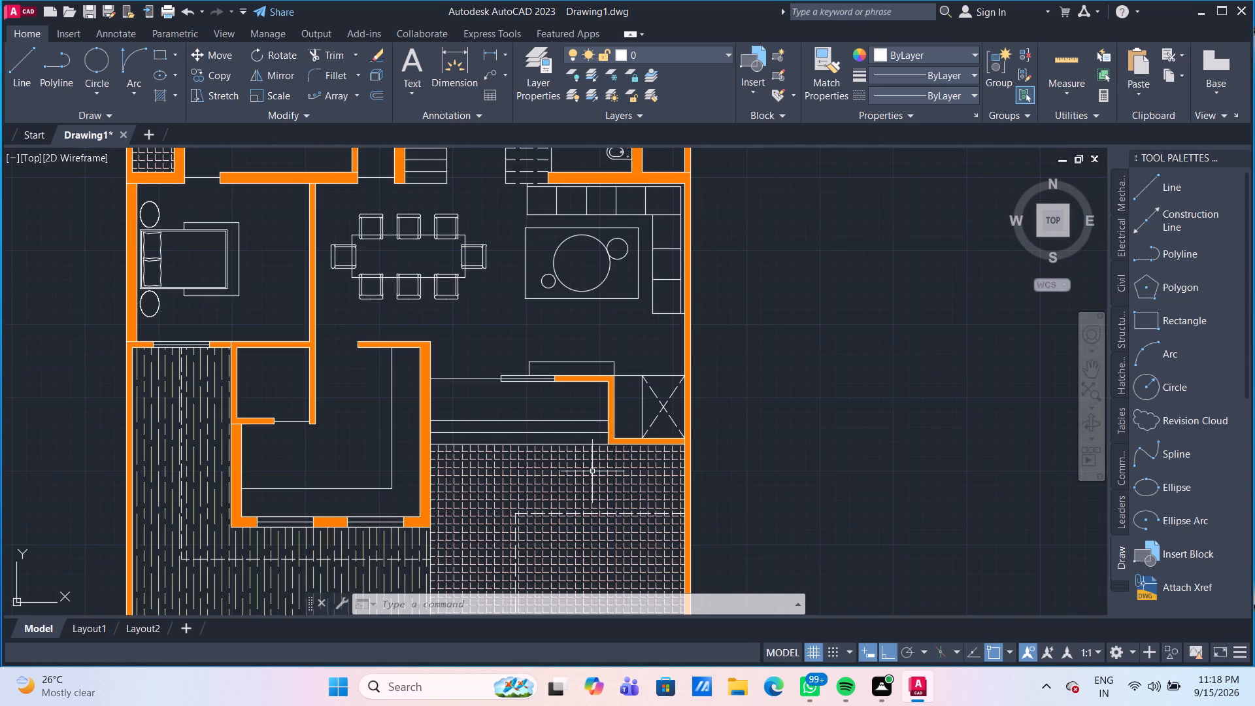
pyautogui.scroll(-2, 592, 471)
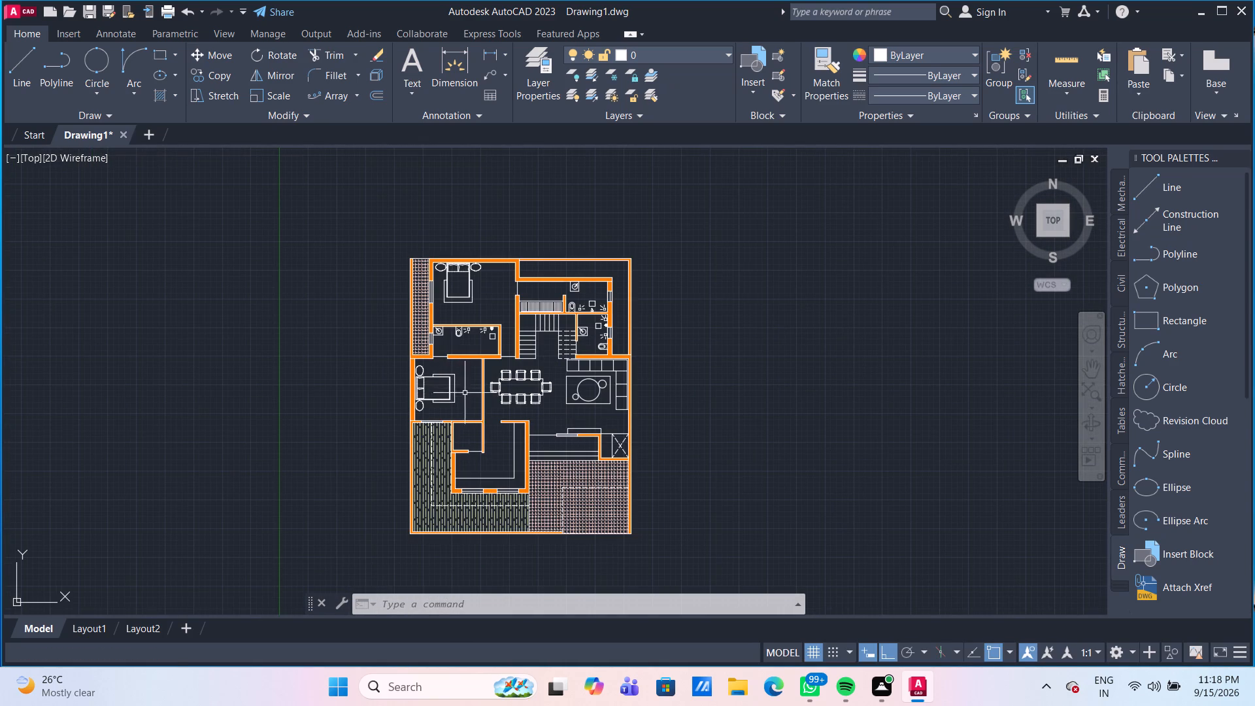
pyautogui.moveTo(656, 469); pyautogui.dragTo(663, 448, button='middle')
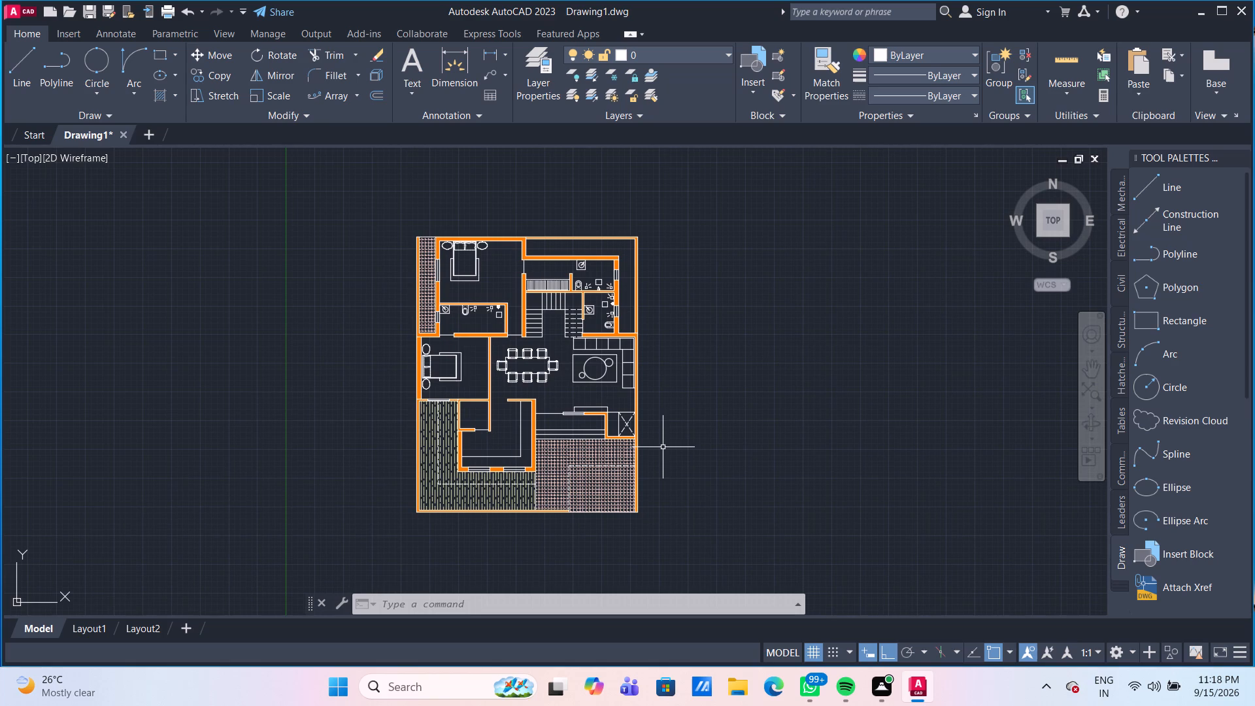
# Start a multiline text label inside the dashed rectangle of the parking area, with "2 CAR PARKING" as its first line.
pyautogui.scroll(2, 555, 488)
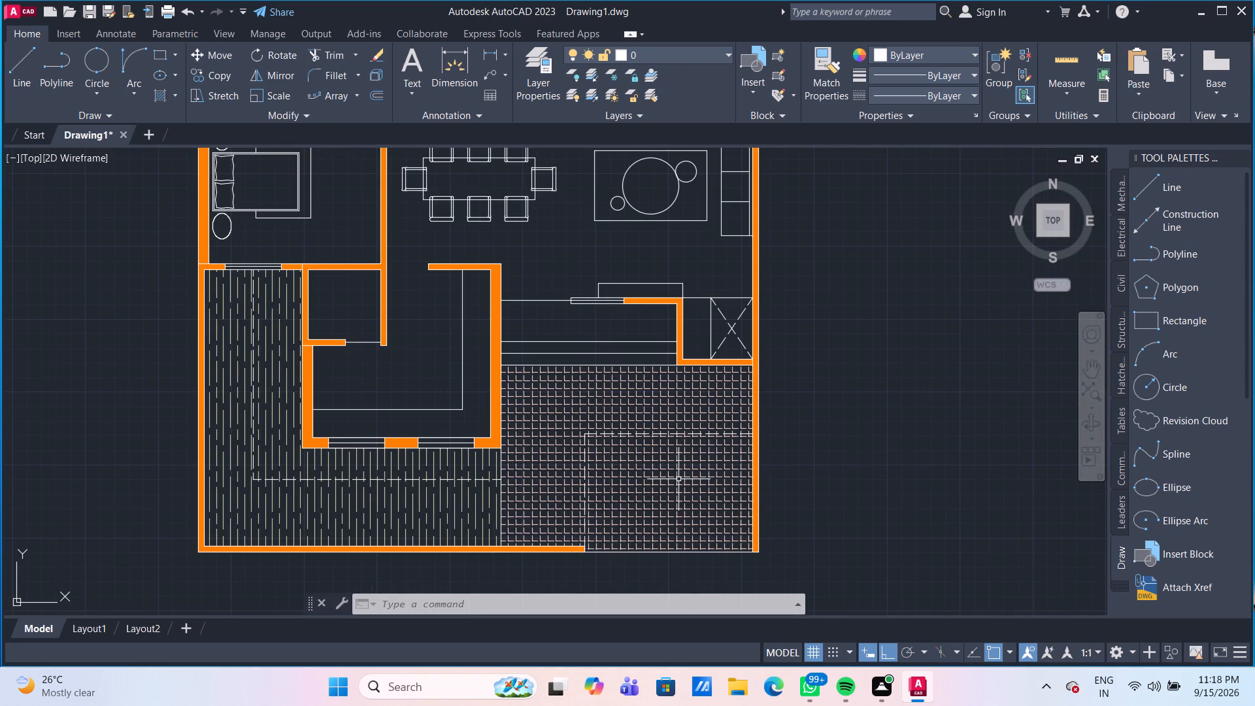
pyautogui.scroll(1, 673, 451)
pyautogui.moveTo(660, 463); pyautogui.dragTo(593, 397, button='middle')
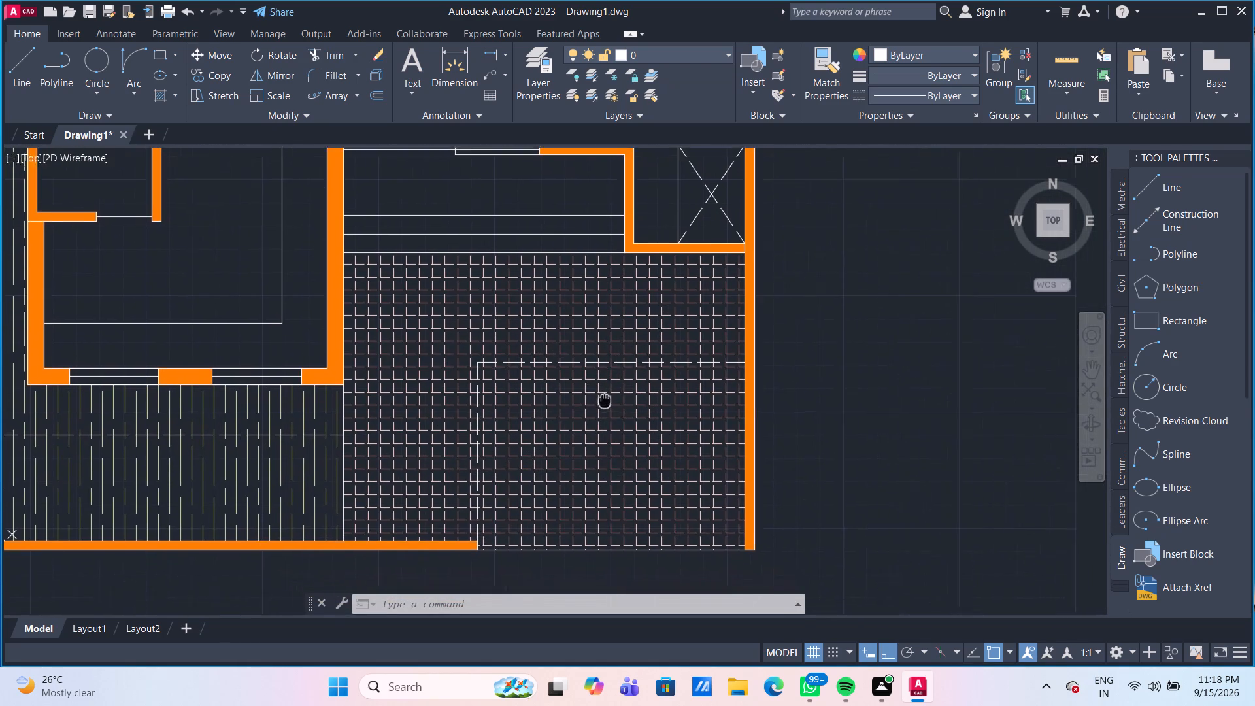
pyautogui.moveTo(593, 397); pyautogui.dragTo(569, 375, button='middle')
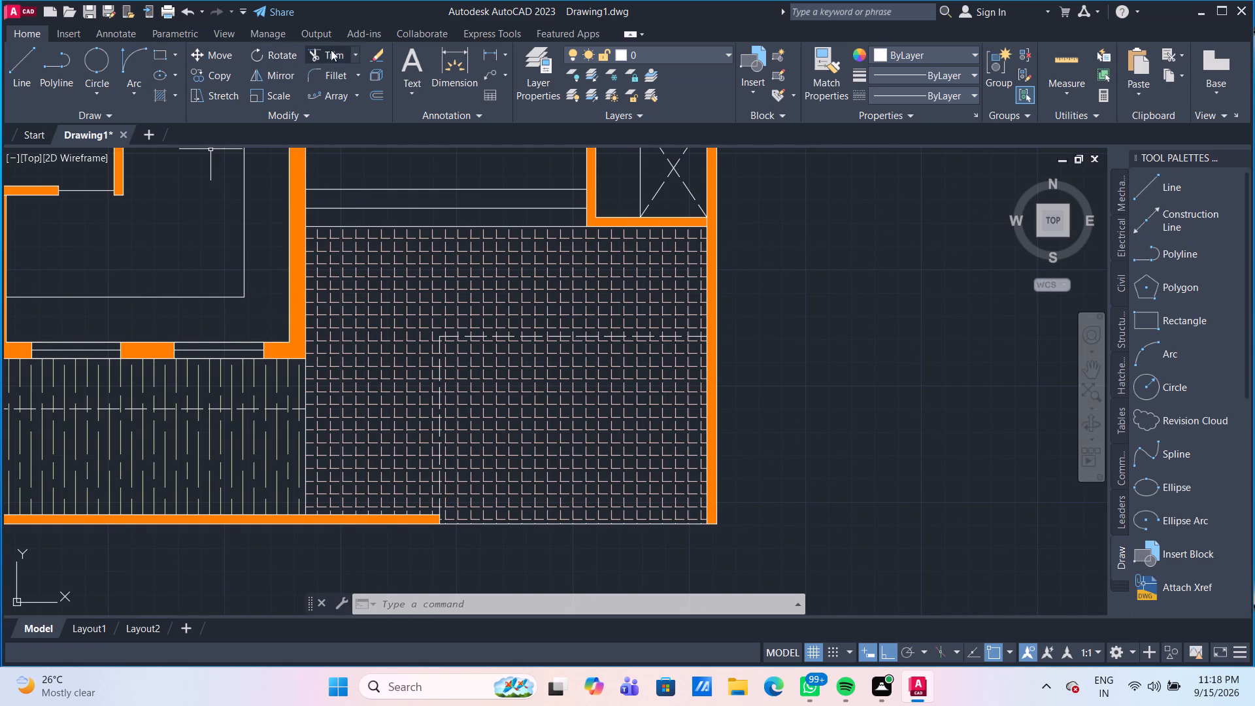
pyautogui.moveTo(412, 63); pyautogui.dragTo(413, 70)
pyautogui.moveTo(467, 375); pyautogui.dragTo(477, 376)
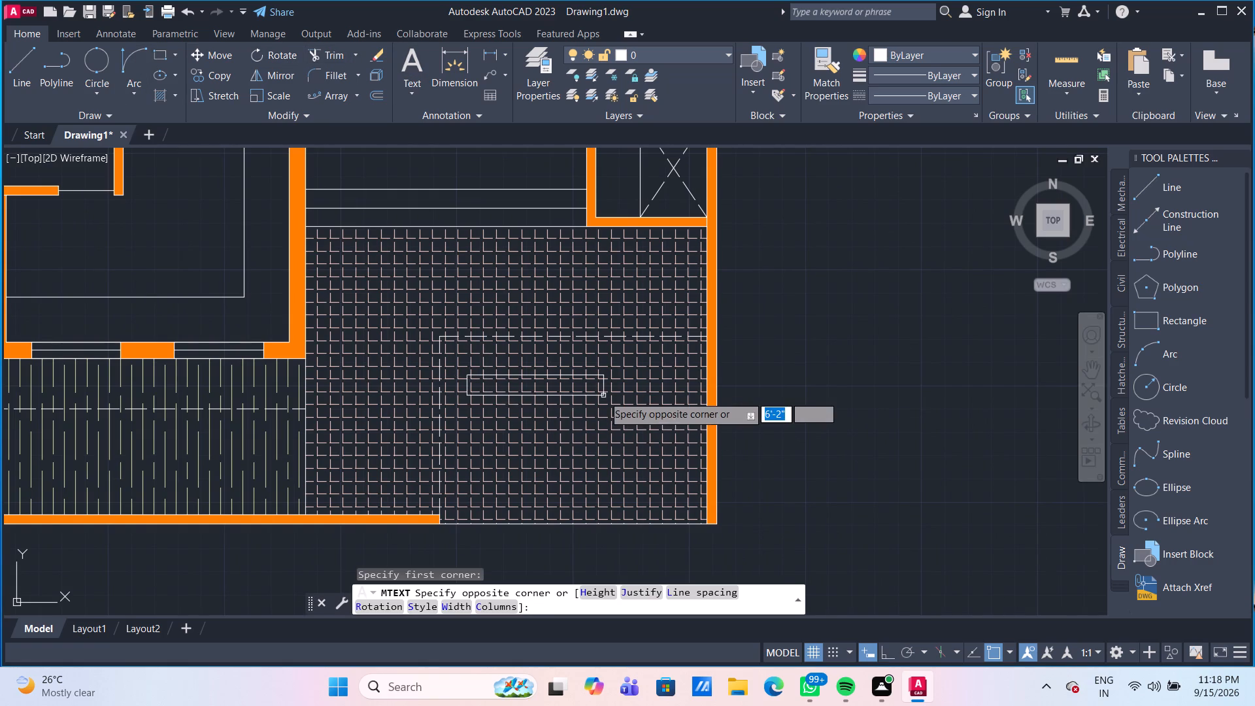
pyautogui.click(612, 416)
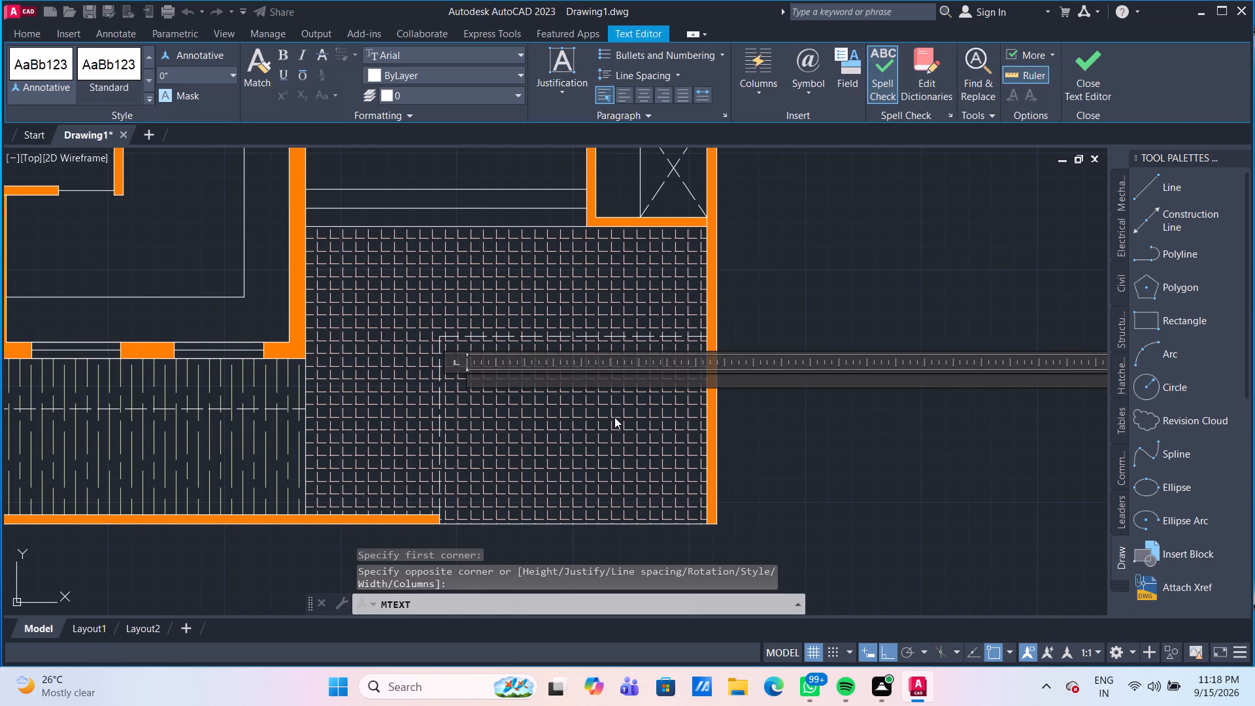
pyautogui.write('2 CAR')
pyautogui.press('space')
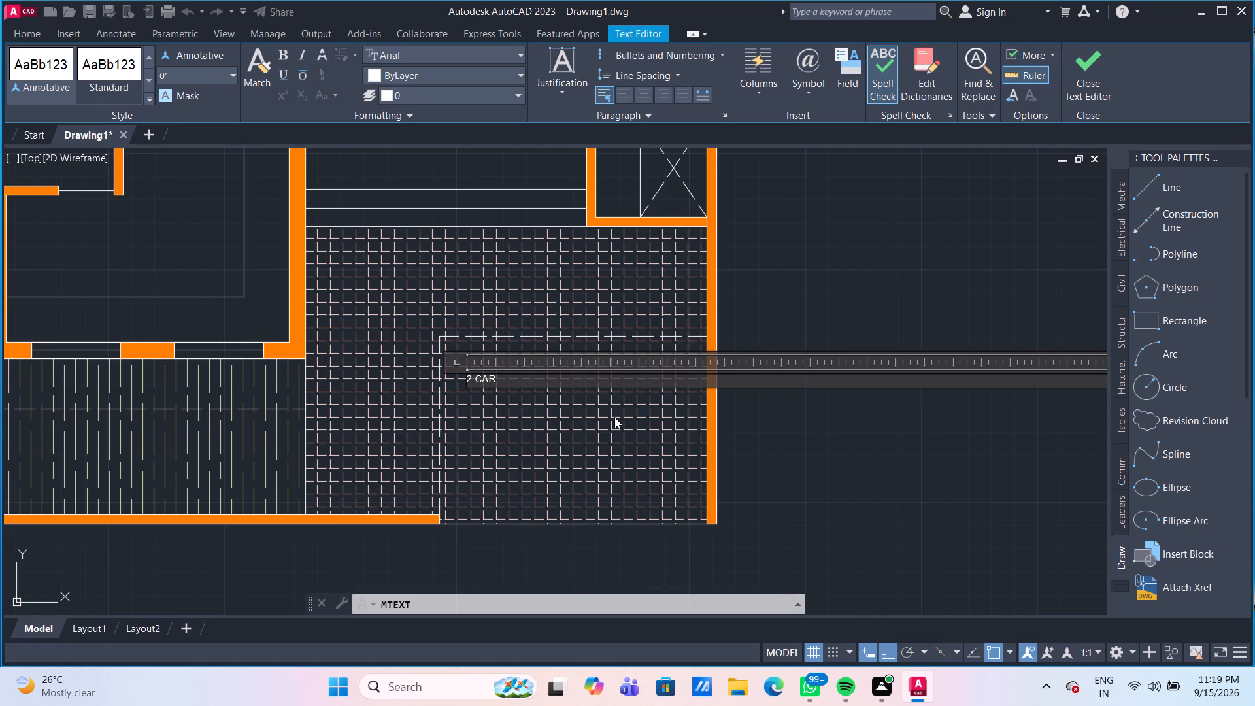
pyautogui.write('PA')
pyautogui.press('r')
pyautogui.write('KING')
pyautogui.press('space')
pyautogui.press('Return')
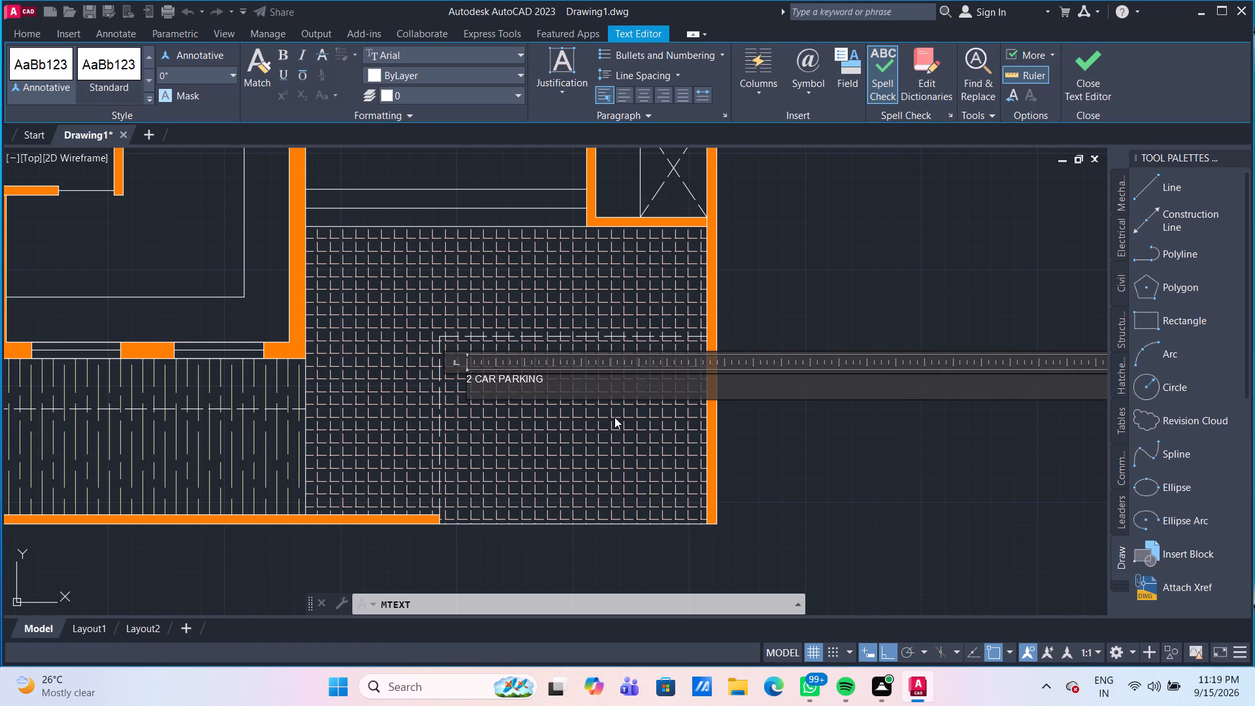
# Enter the parking dimensions 18'0" X 13'4" as the label's second line.
pyautogui.write('18')
pyautogui.press("'")
pyautogui.press('0')
pyautogui.hotkey('shift', '"')
pyautogui.press('space')
pyautogui.write('X')
pyautogui.press('space')
pyautogui.write('13')
pyautogui.write('\'4"')
# Set the height of both parking label lines to 6" and finish the text.
pyautogui.moveTo(575, 394); pyautogui.dragTo(461, 365)
pyautogui.click(199, 71)
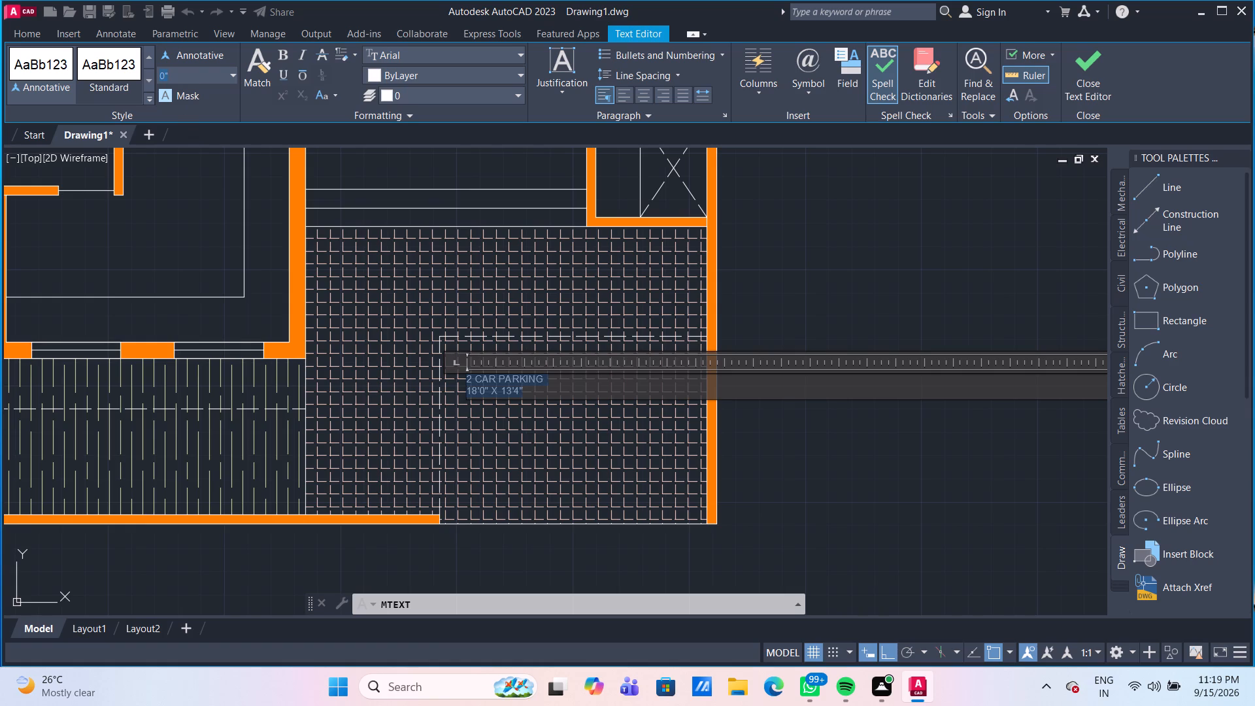
pyautogui.write('6"')
pyautogui.press('Return')
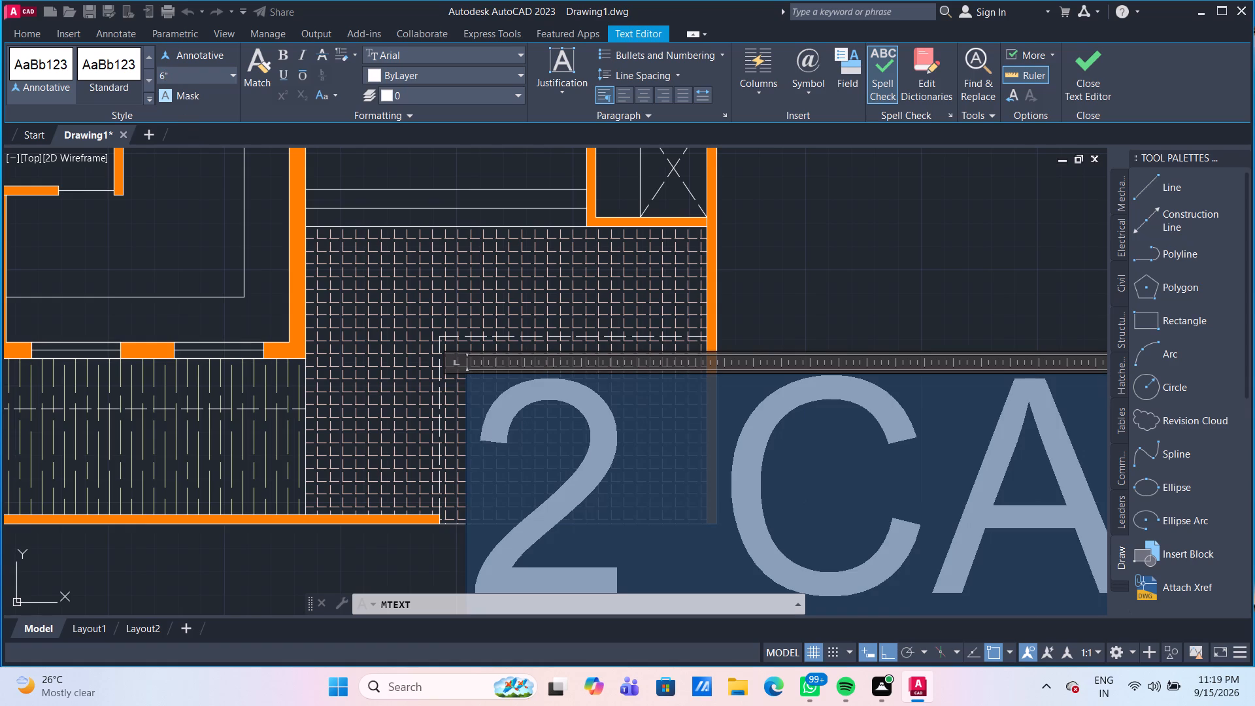
pyautogui.click(412, 266)
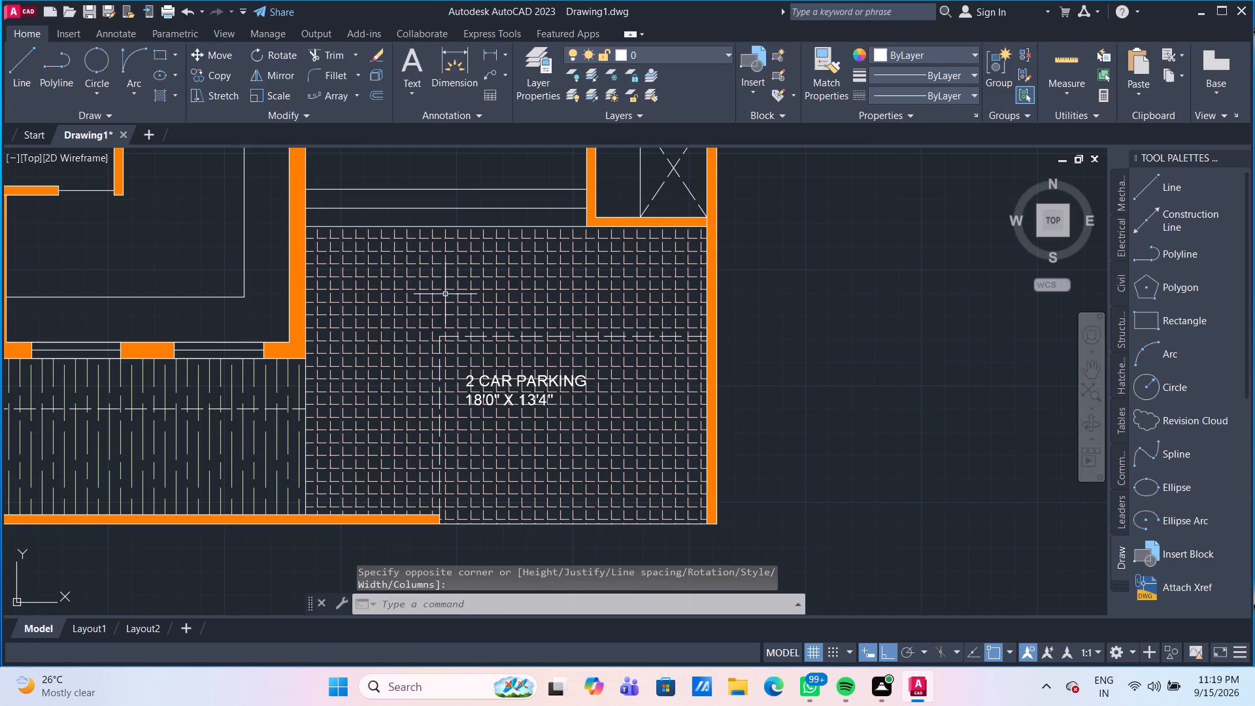
# Delete the ANGLE hatch covering the parking area.
pyautogui.click(592, 427)
pyautogui.click(592, 414)
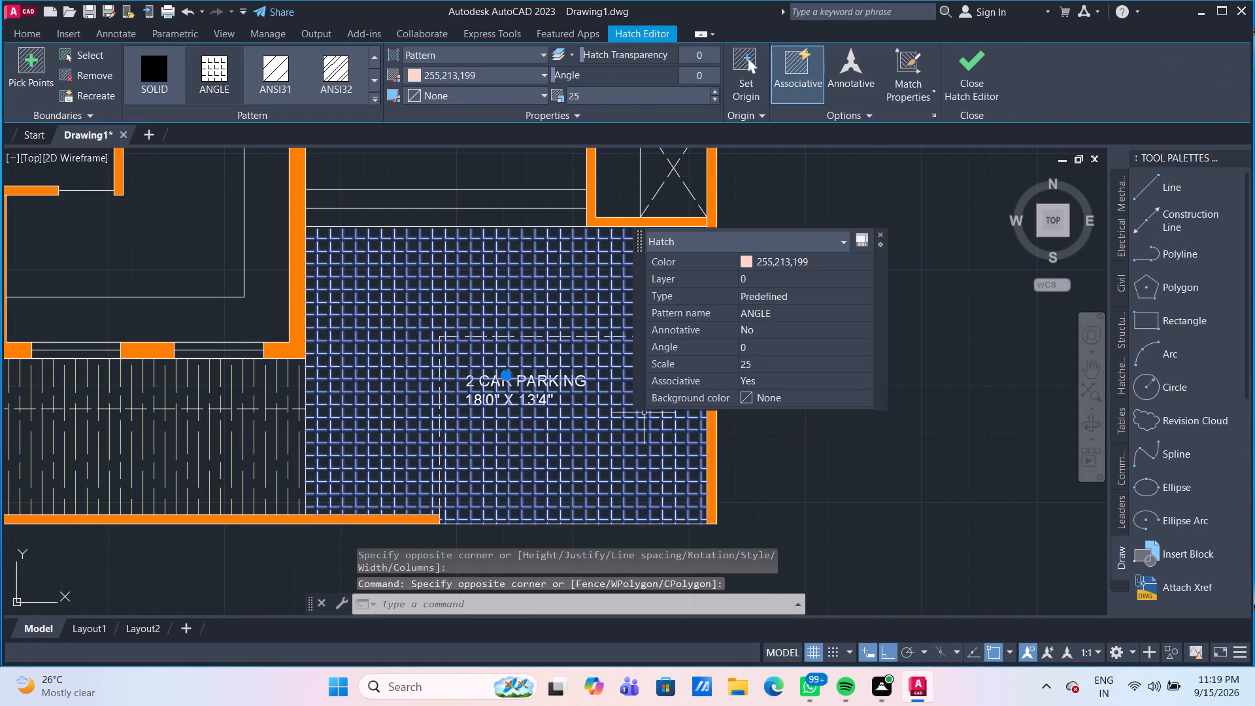
pyautogui.press('Delete')
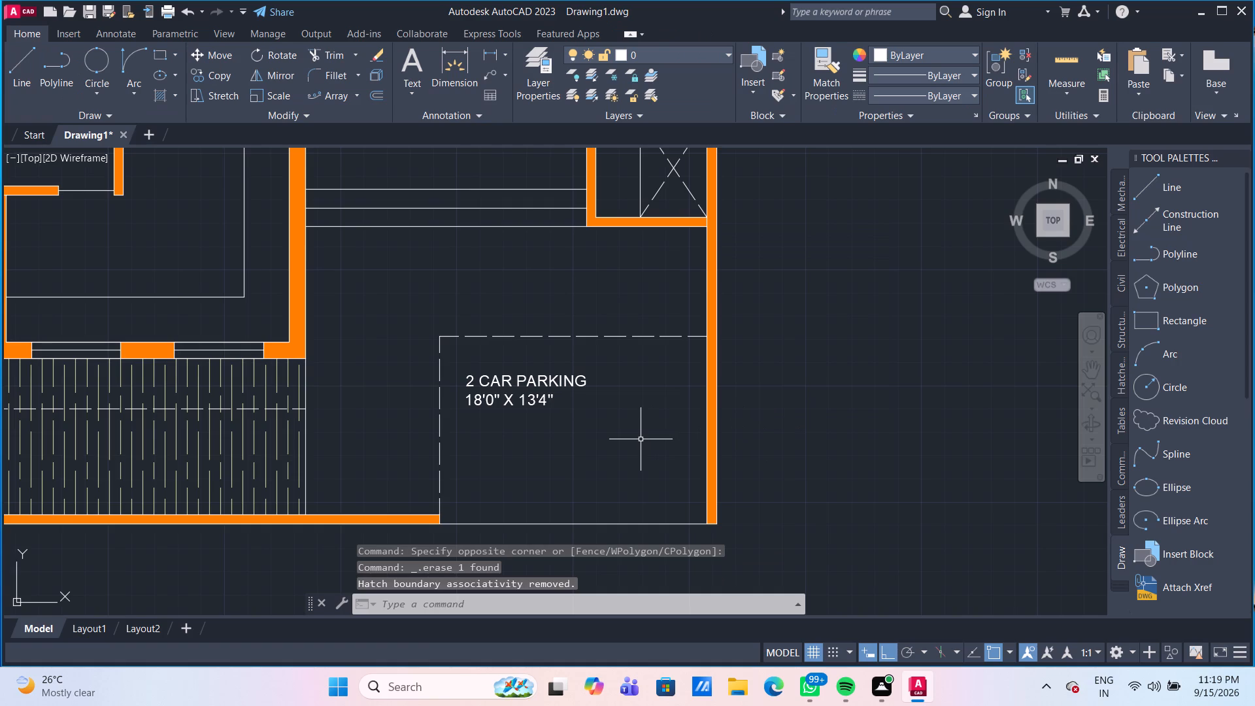
# Indent the dimension line of the parking label with four spaces to centre it under 2 CAR PARKING.
pyautogui.doubleClick(495, 399)
pyautogui.click(466, 401)
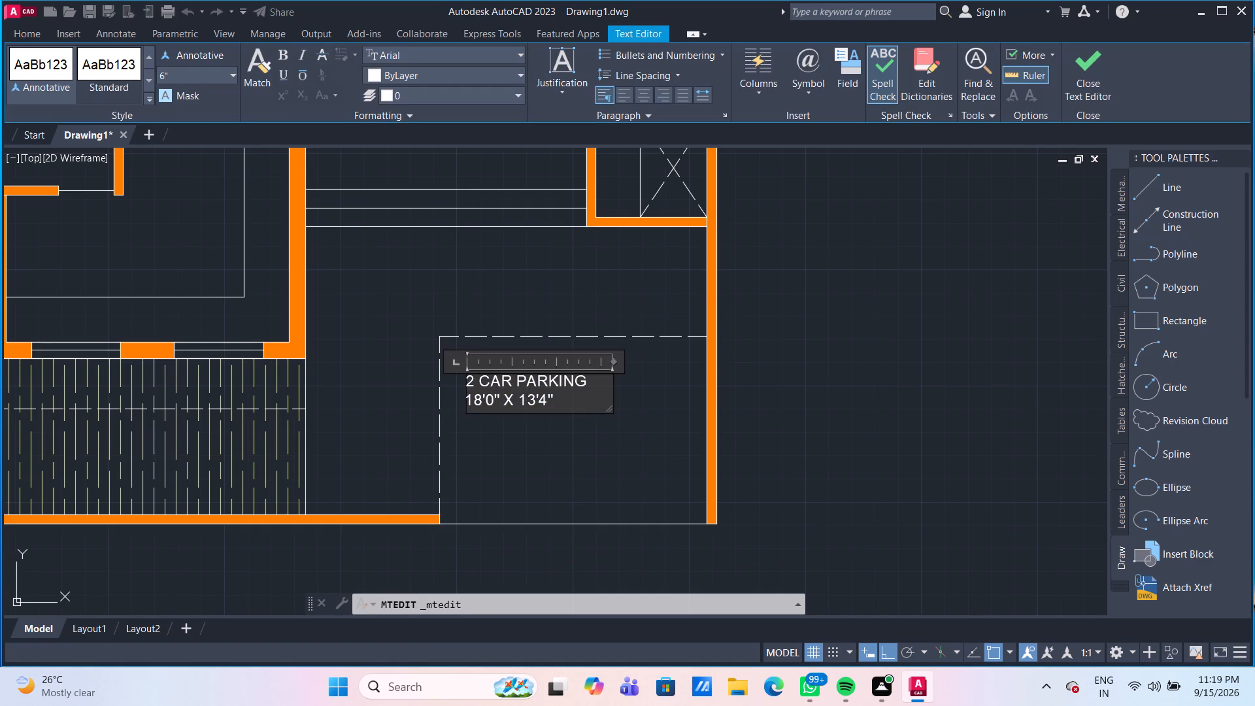
pyautogui.press('space')
pyautogui.press('space')
pyautogui.press('space')
pyautogui.press('space')
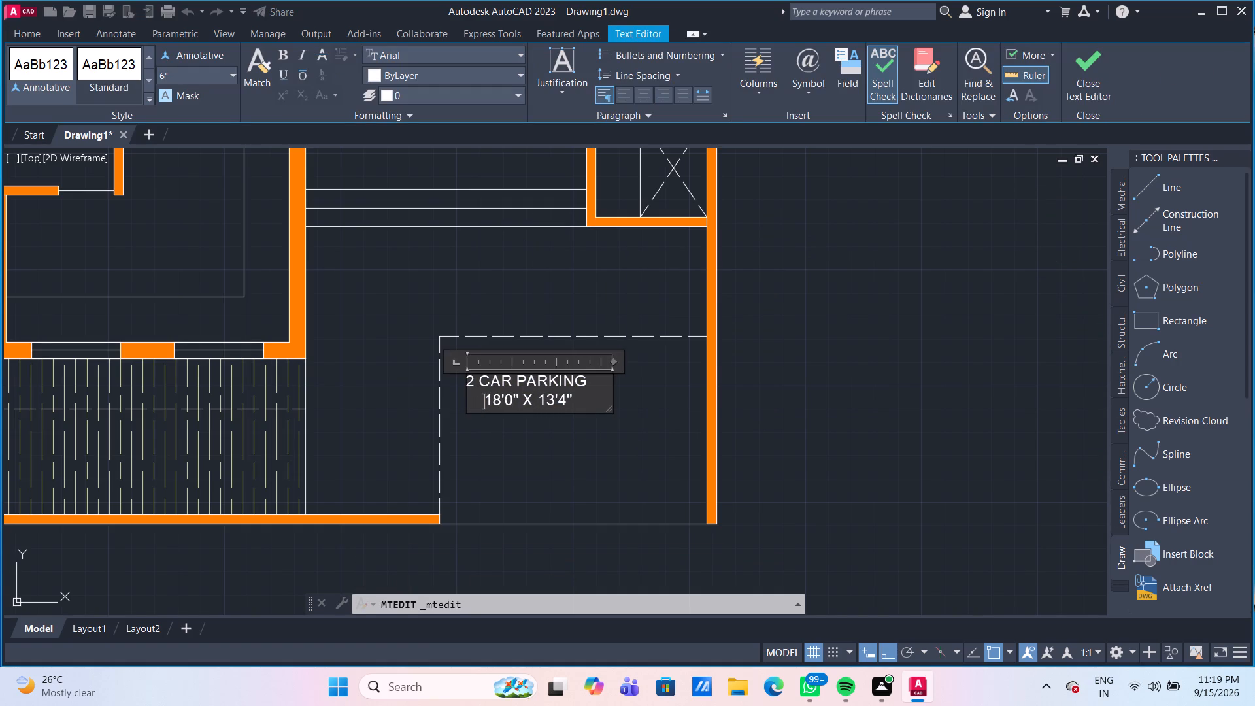
pyautogui.click(529, 468)
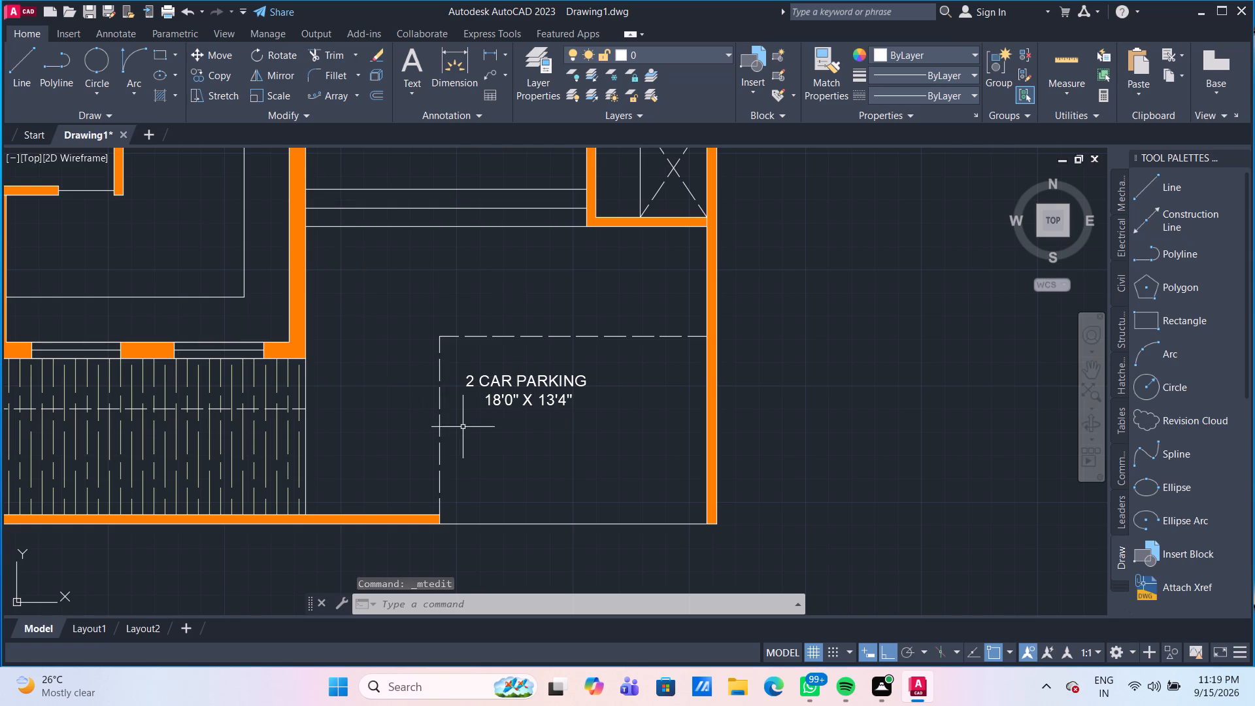
# Hatch the driveway strip and the 2 CAR PARKING area with the ANGLE pattern in colour 255,213,199.
pyautogui.click(163, 99)
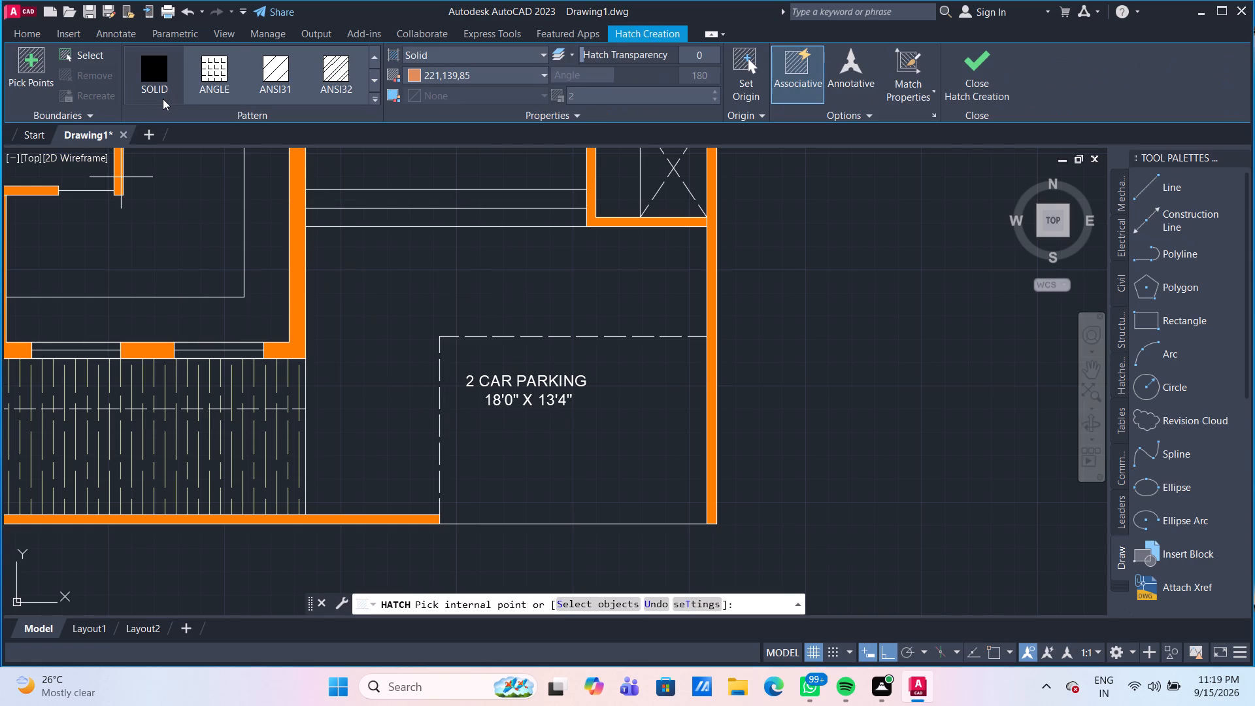
pyautogui.click(204, 73)
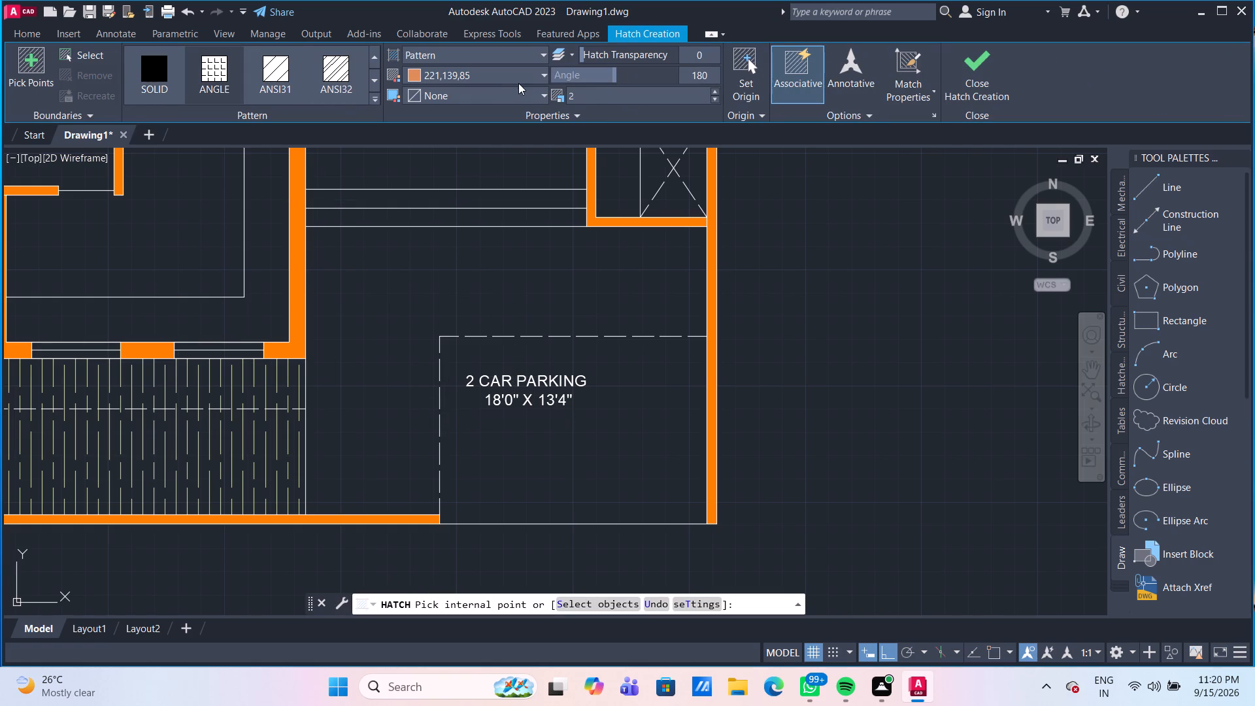
pyautogui.click(524, 73)
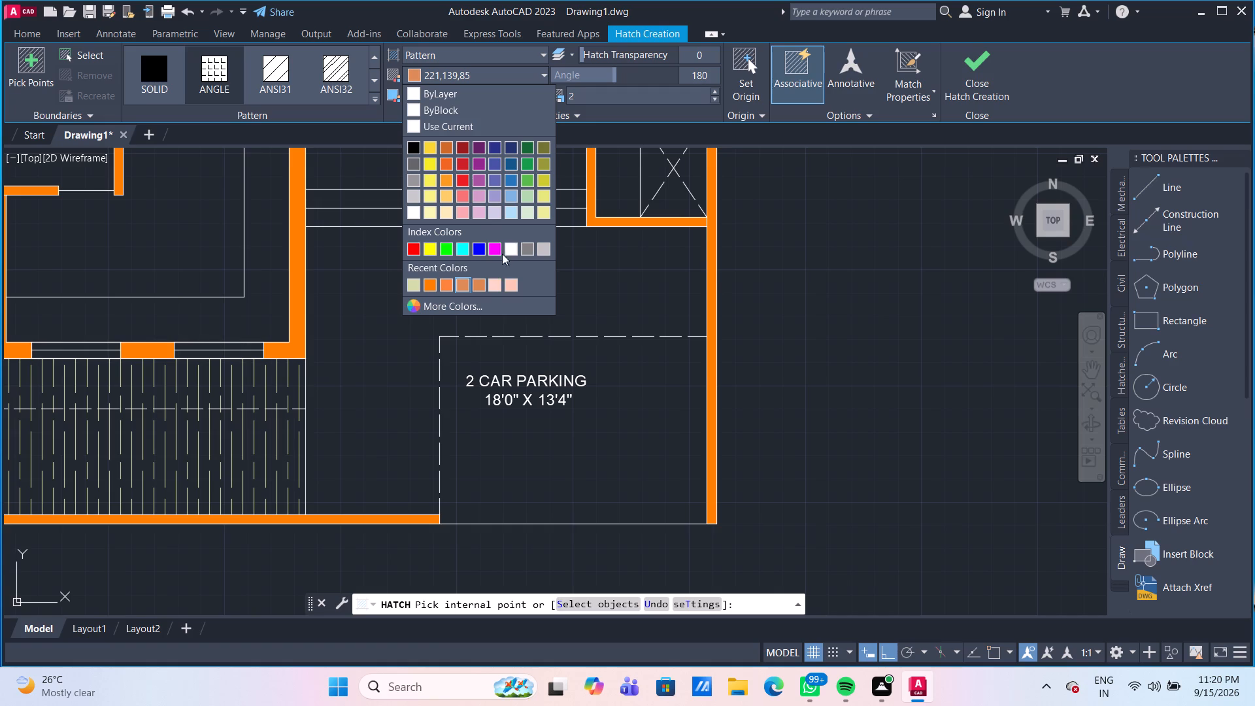
pyautogui.click(498, 287)
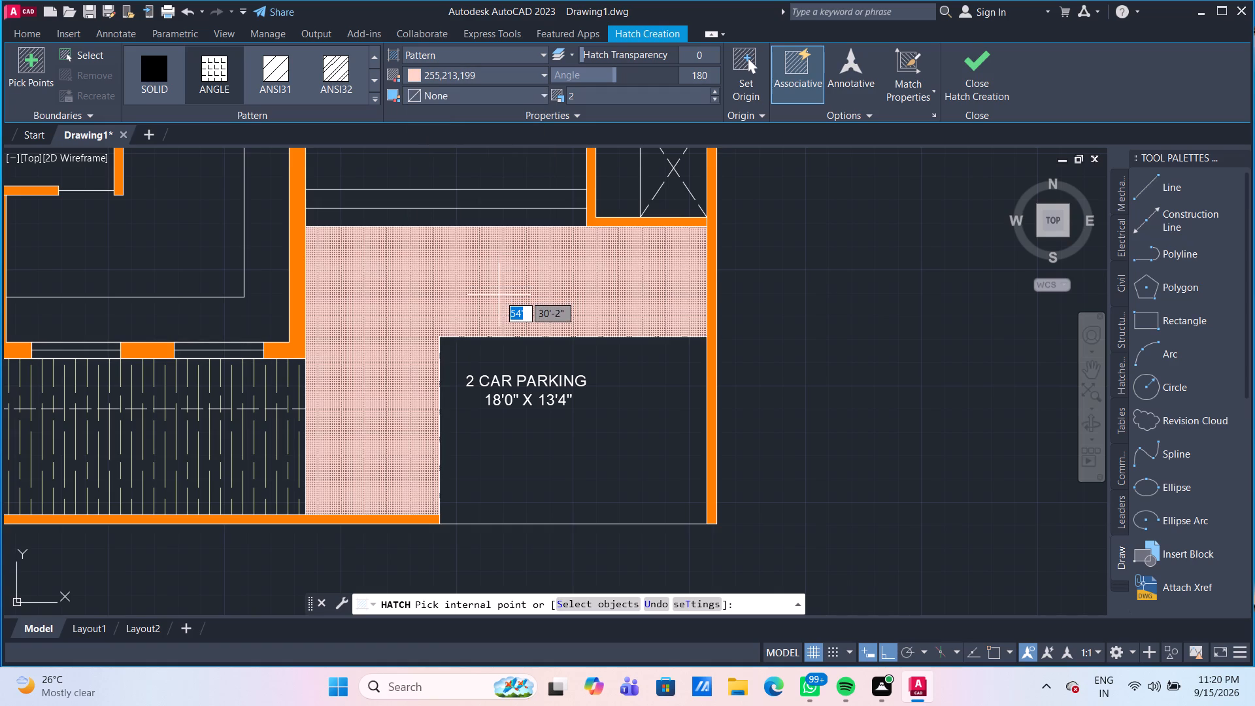
pyautogui.click(499, 295)
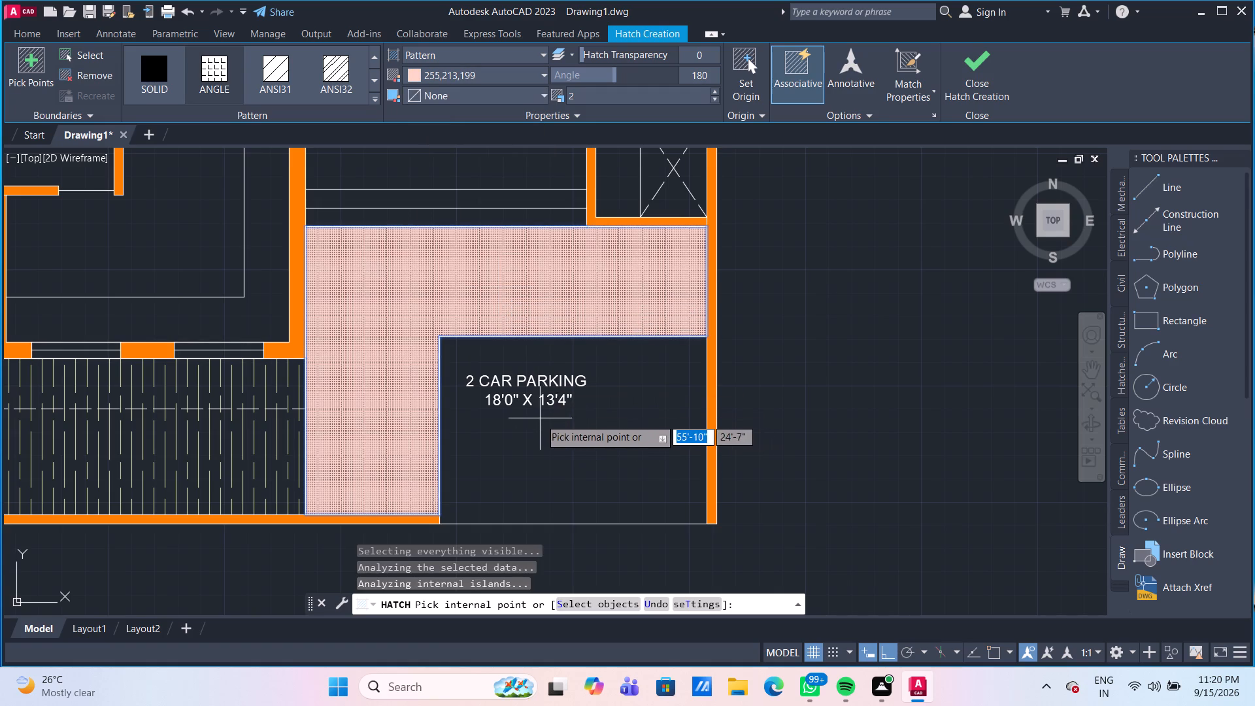
pyautogui.click(523, 368)
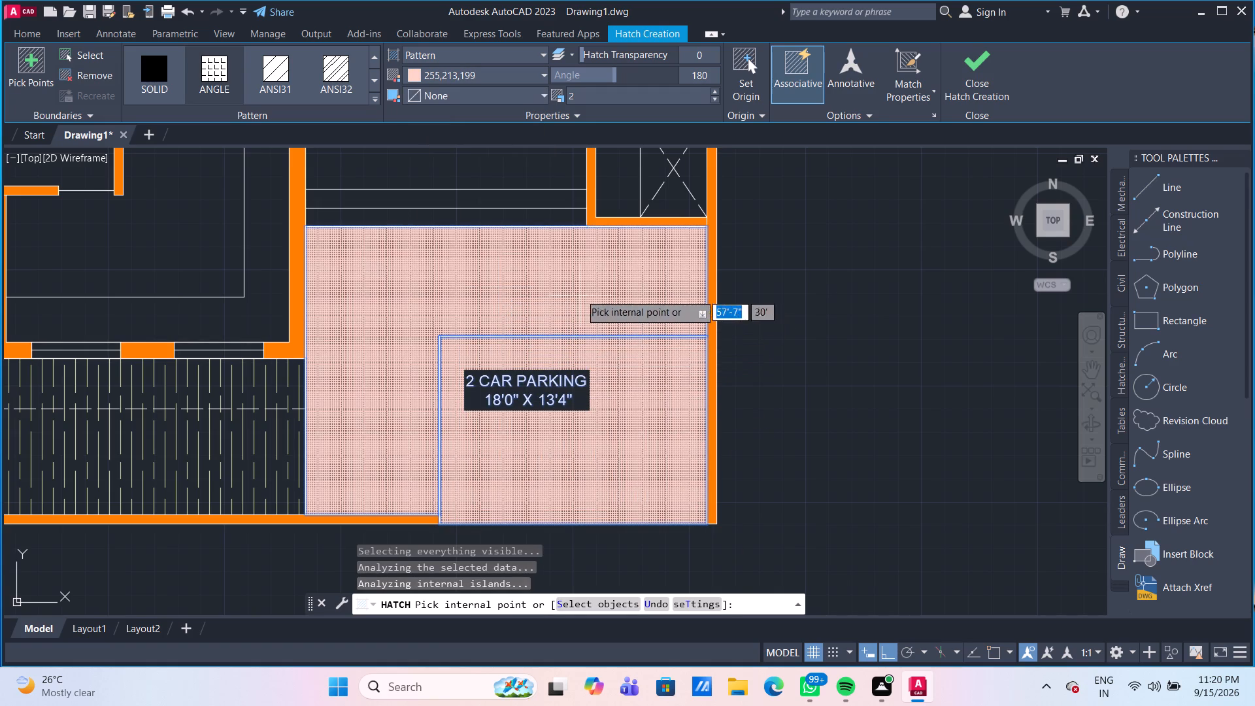
# Set the scale of the parking area hatch to 25 and finish the hatch.
pyautogui.click(597, 97)
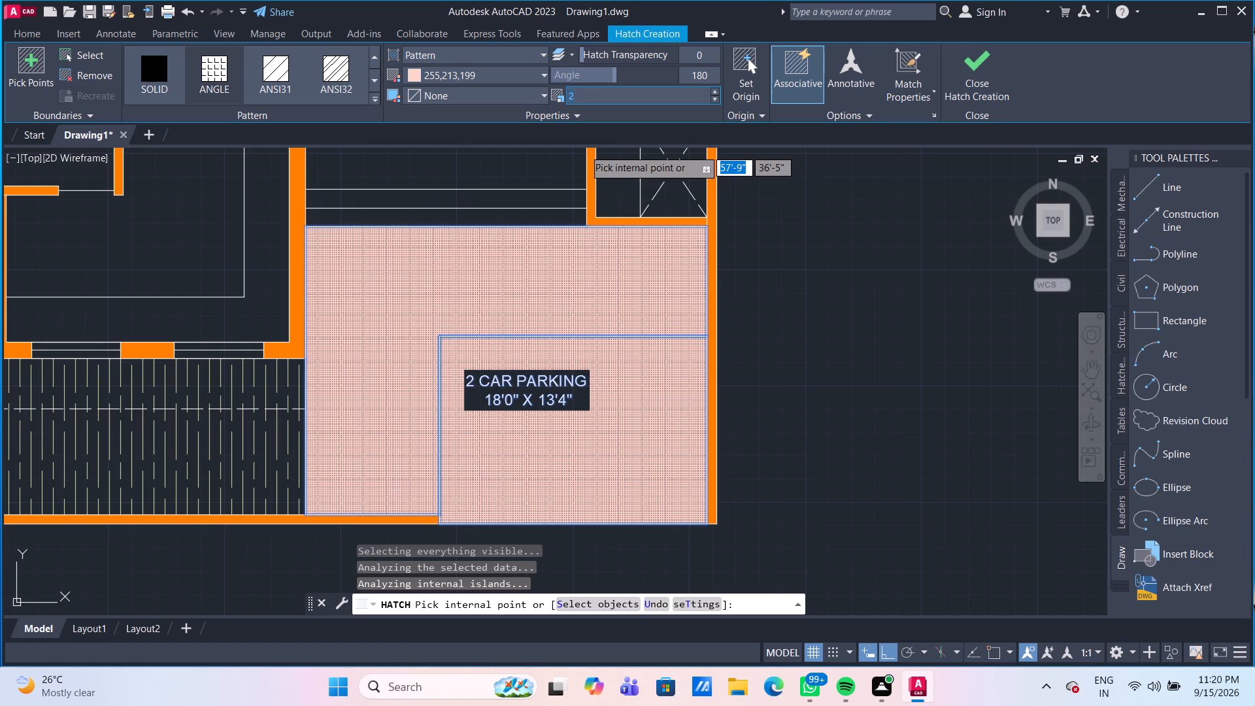
pyautogui.press('5')
pyautogui.press('Return')
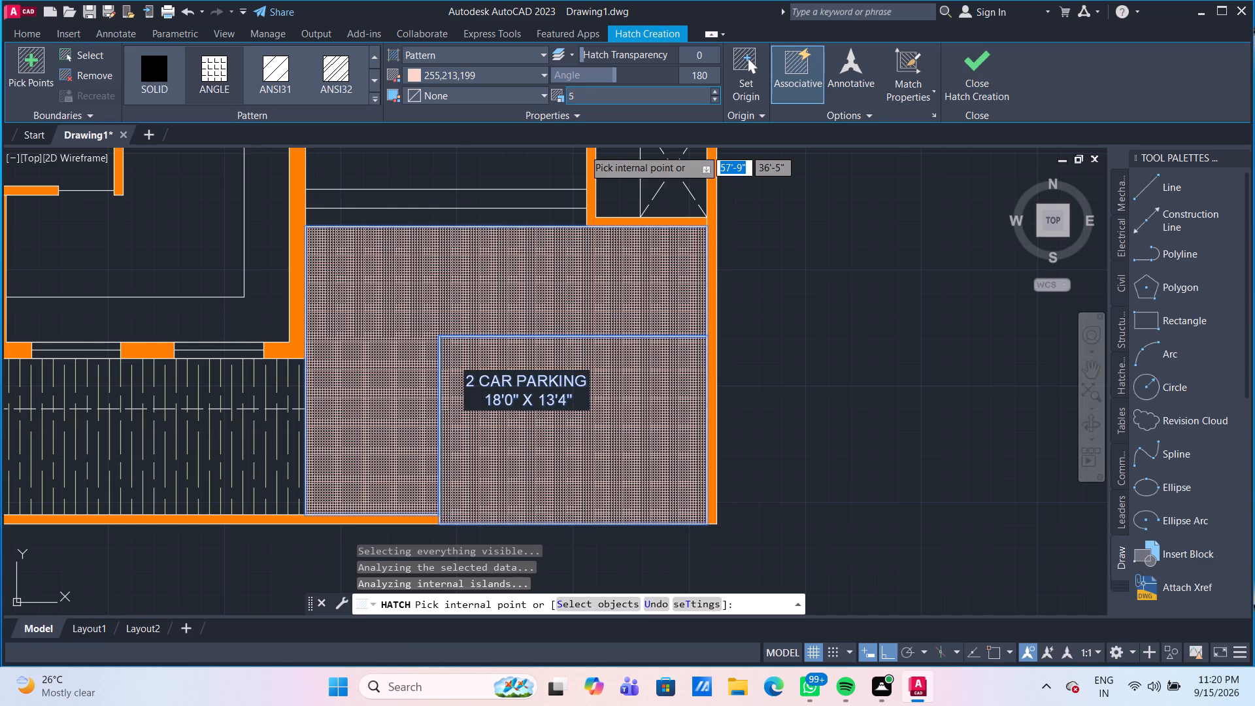
pyautogui.click(597, 97)
pyautogui.write('10')
pyautogui.press('BackSpace')
pyautogui.press('BackSpace')
pyautogui.write('25')
pyautogui.press('Return')
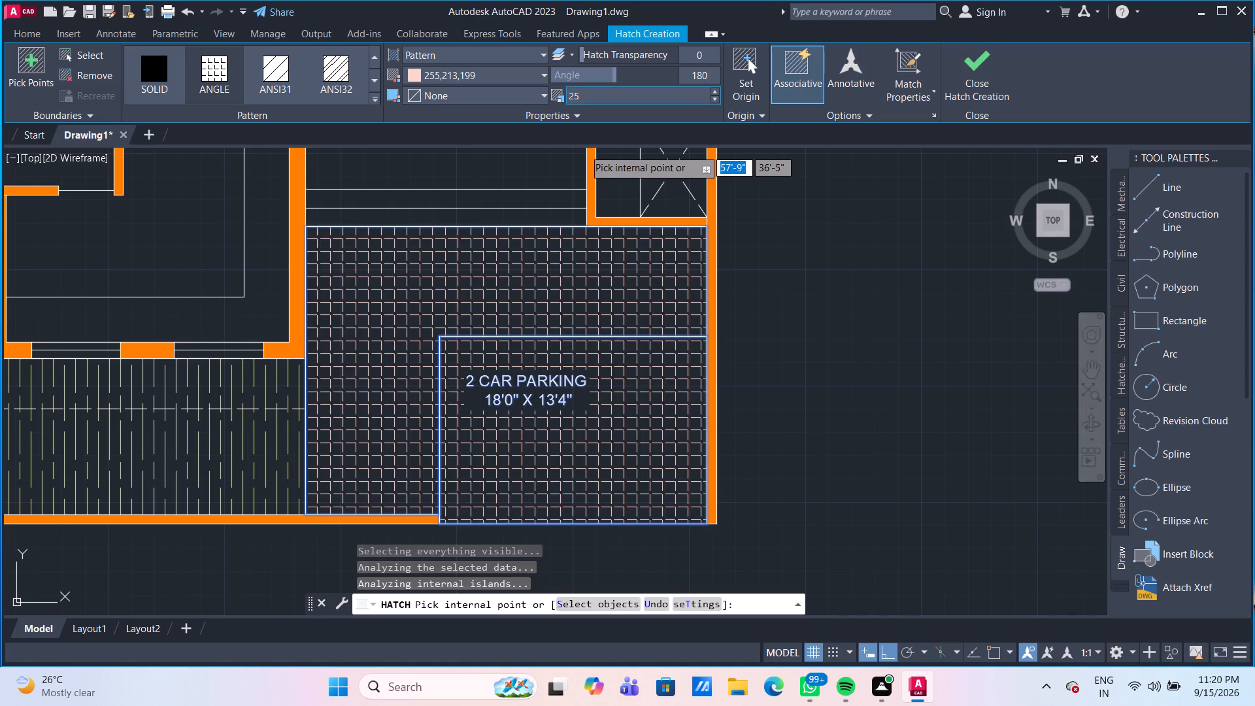
pyautogui.press('Escape')
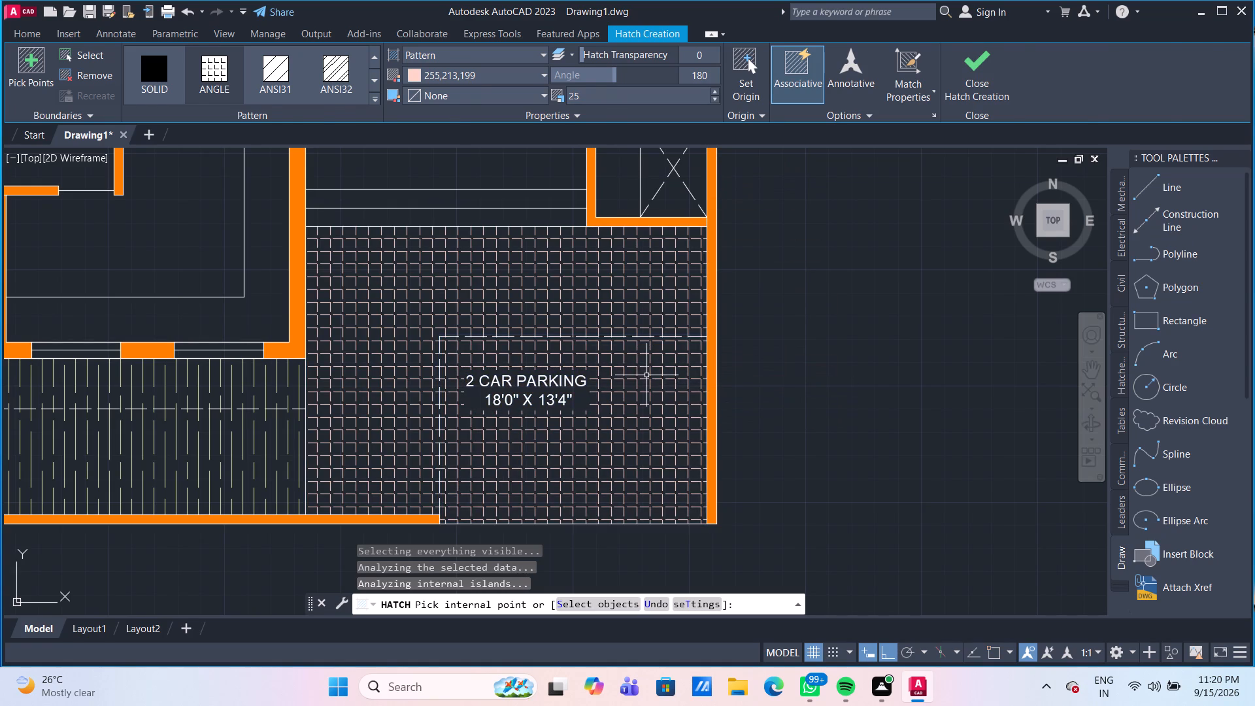
# Delete the GOST_WOOD hatch covering the L-shaped side passage beside the parking.
pyautogui.scroll(-2, 646, 375)
pyautogui.moveTo(618, 462); pyautogui.dragTo(620, 462, button='middle')
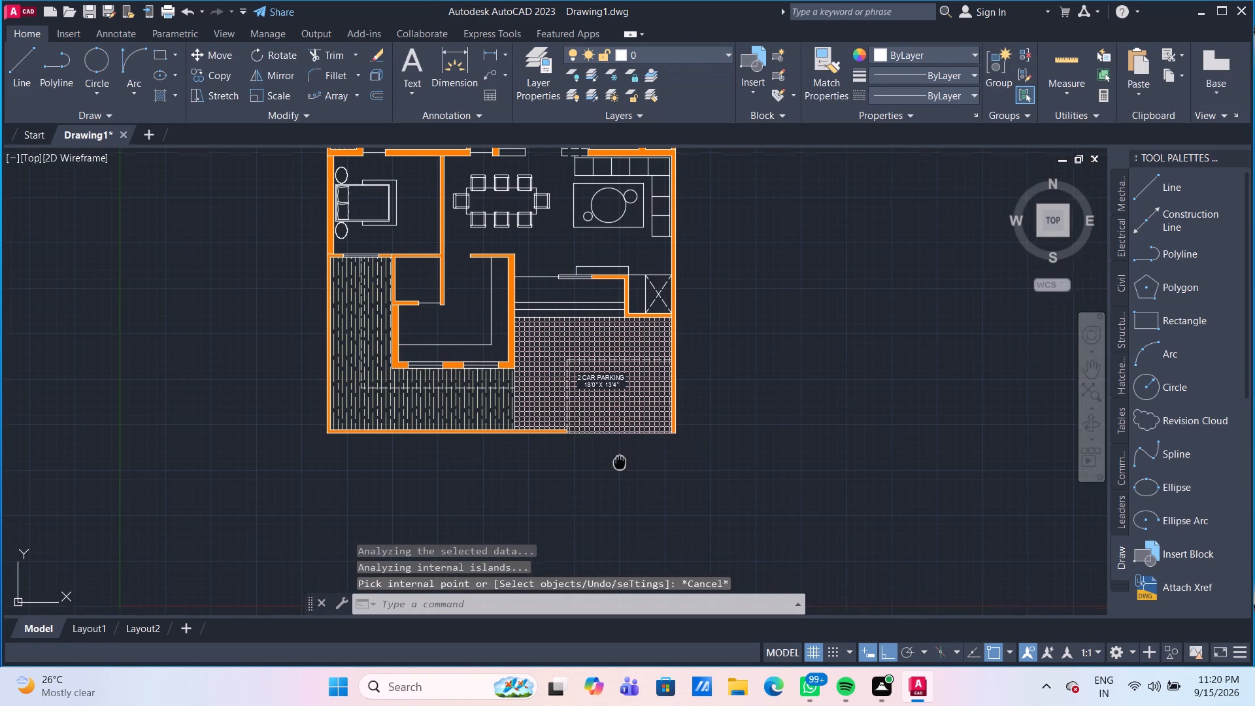
pyautogui.moveTo(620, 462); pyautogui.dragTo(654, 514, button='middle')
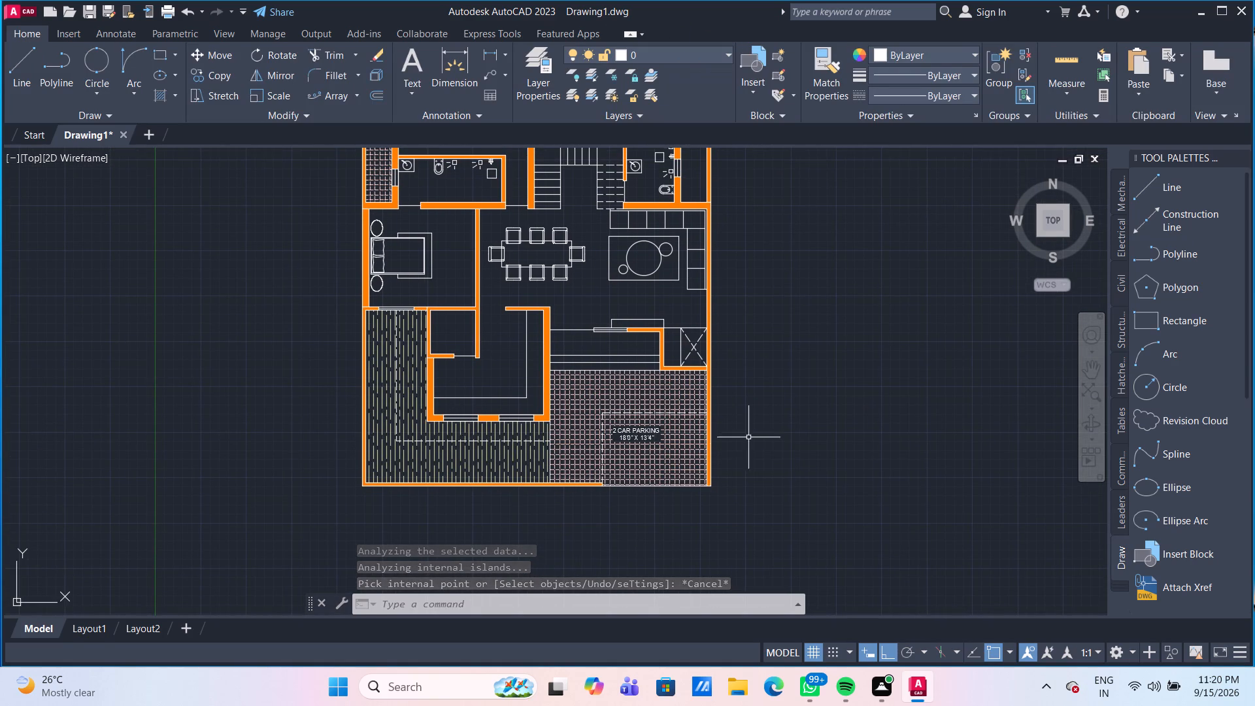
pyautogui.moveTo(760, 421); pyautogui.dragTo(826, 492, button='middle')
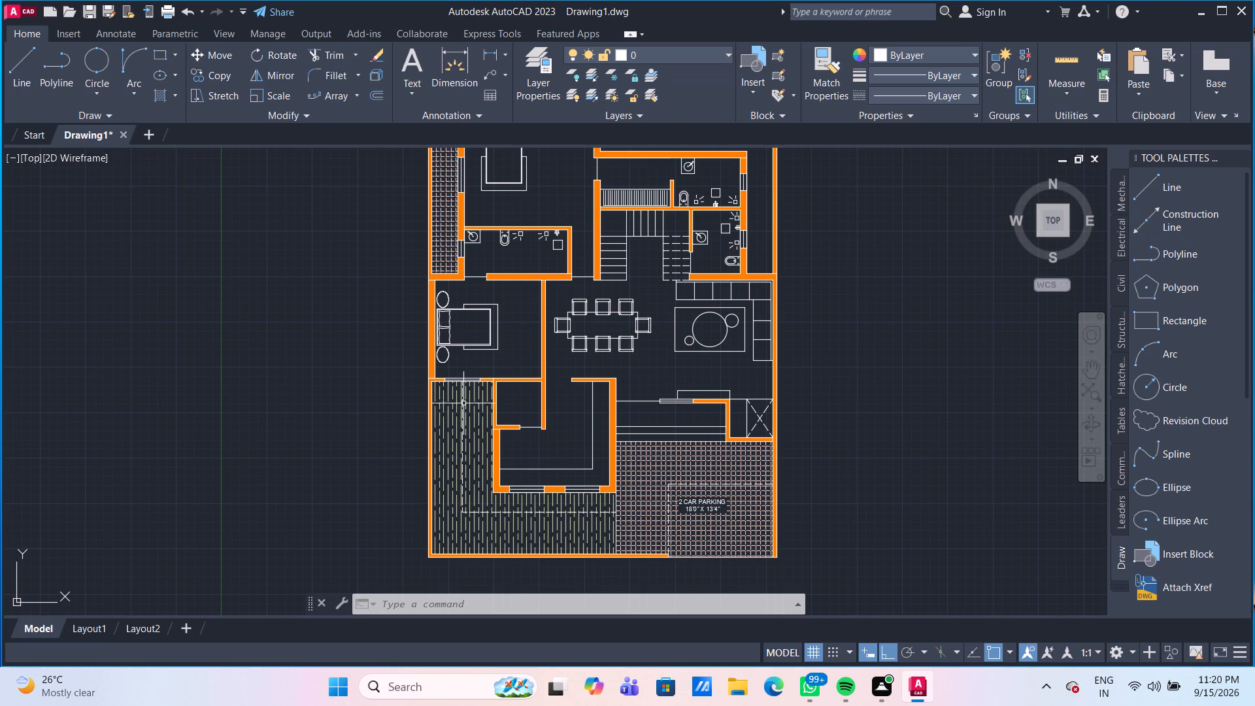
pyautogui.scroll(2, 484, 454)
pyautogui.moveTo(461, 445); pyautogui.dragTo(478, 390, button='middle')
pyautogui.click(481, 386)
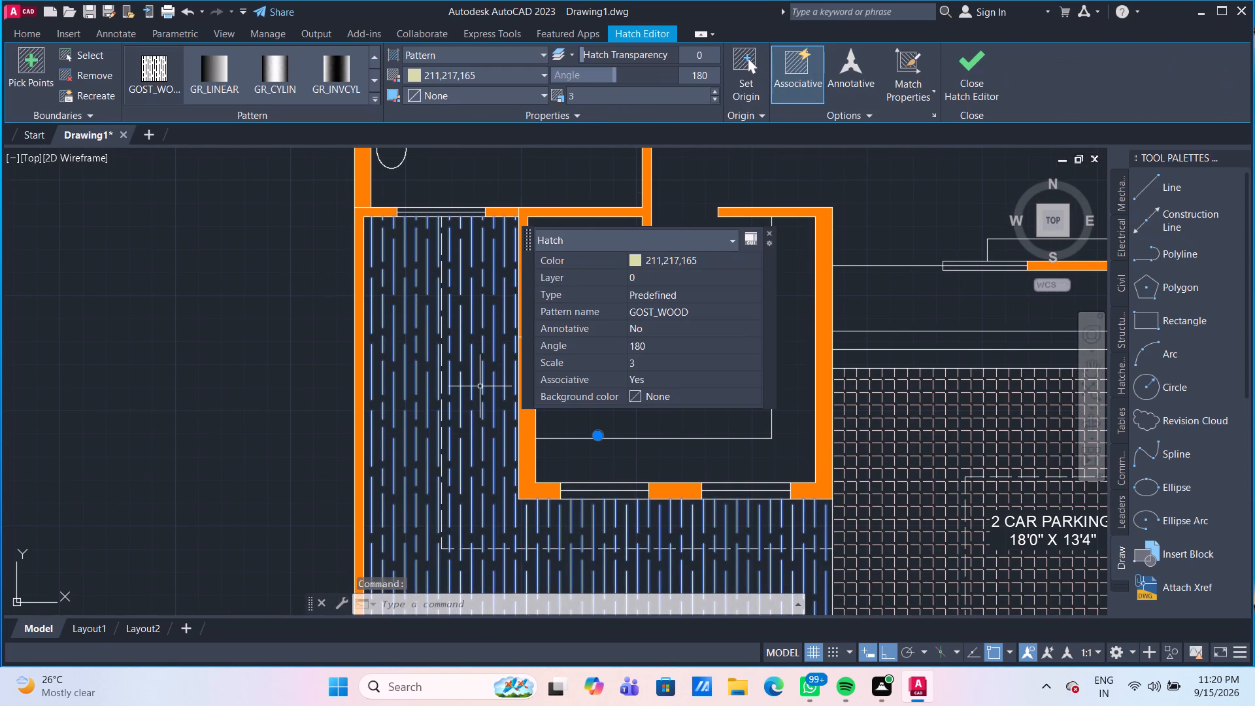
pyautogui.press('Delete')
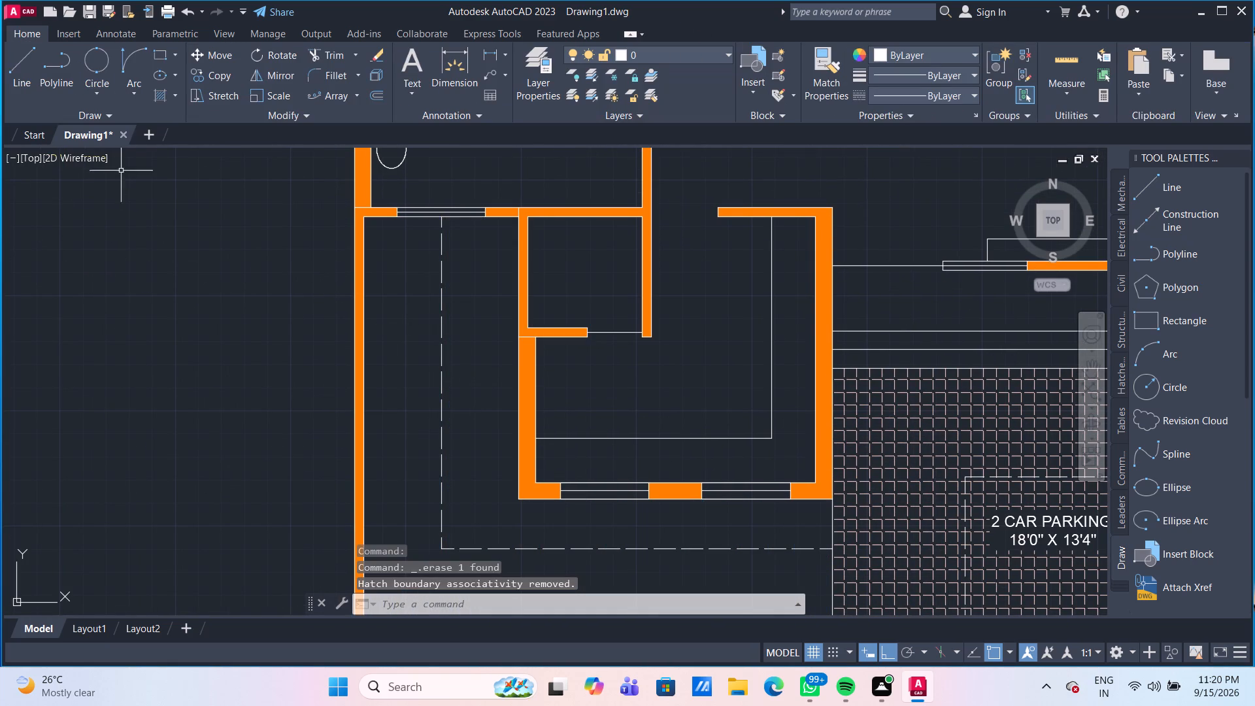
# Copy the 2 CAR PARKING label with Ortho off into the side passage just below the bedroom window.
pyautogui.scroll(-1, 1056, 497)
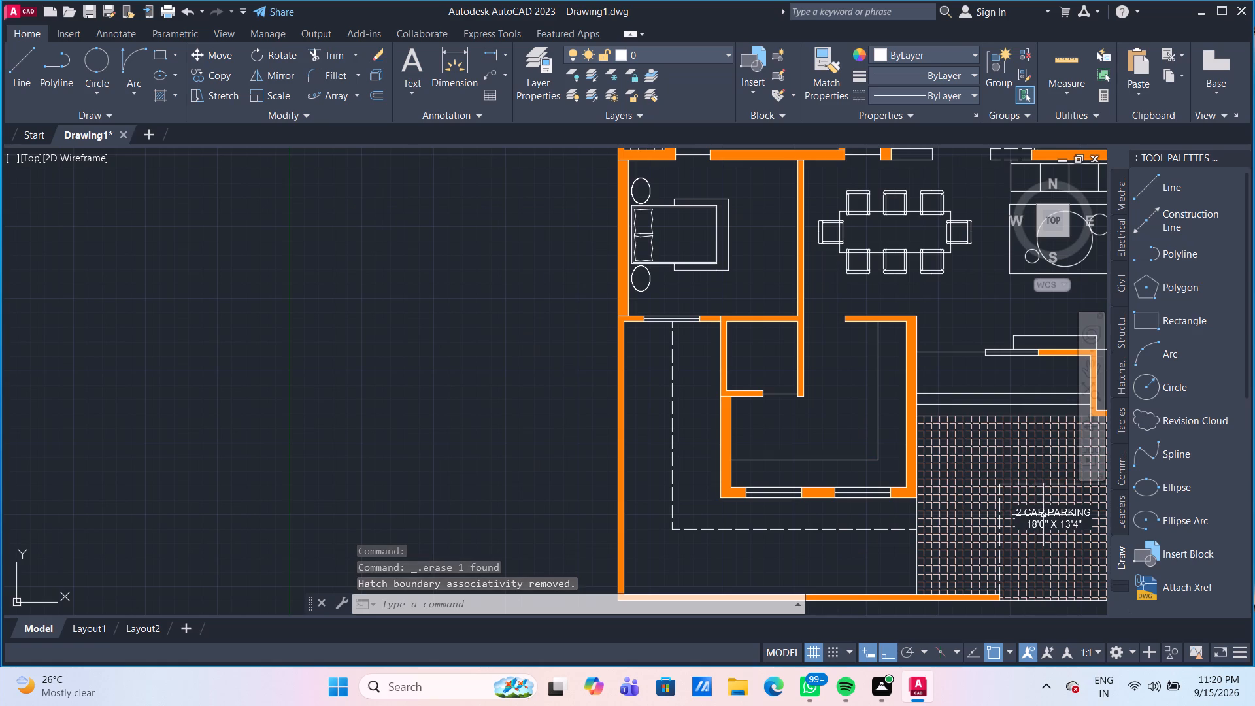
pyautogui.click(1043, 515)
pyautogui.write('CO')
pyautogui.press('Return')
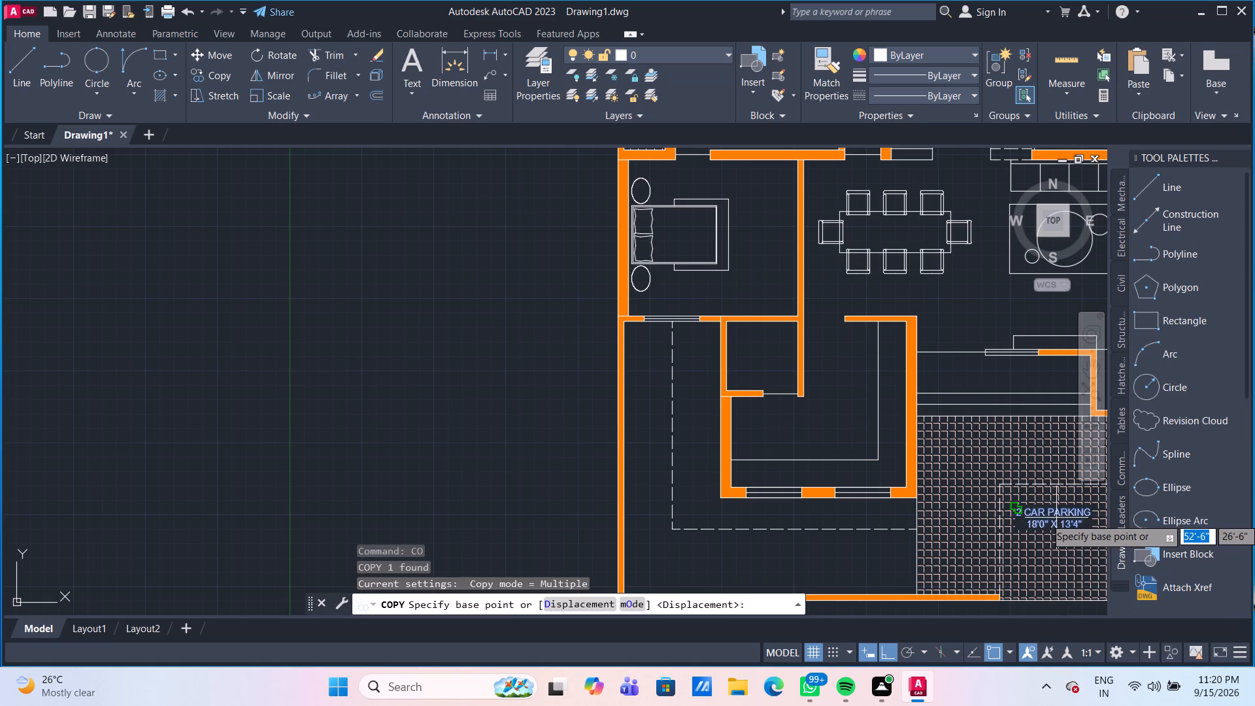
pyautogui.scroll(1, 1056, 518)
pyautogui.click(1042, 513)
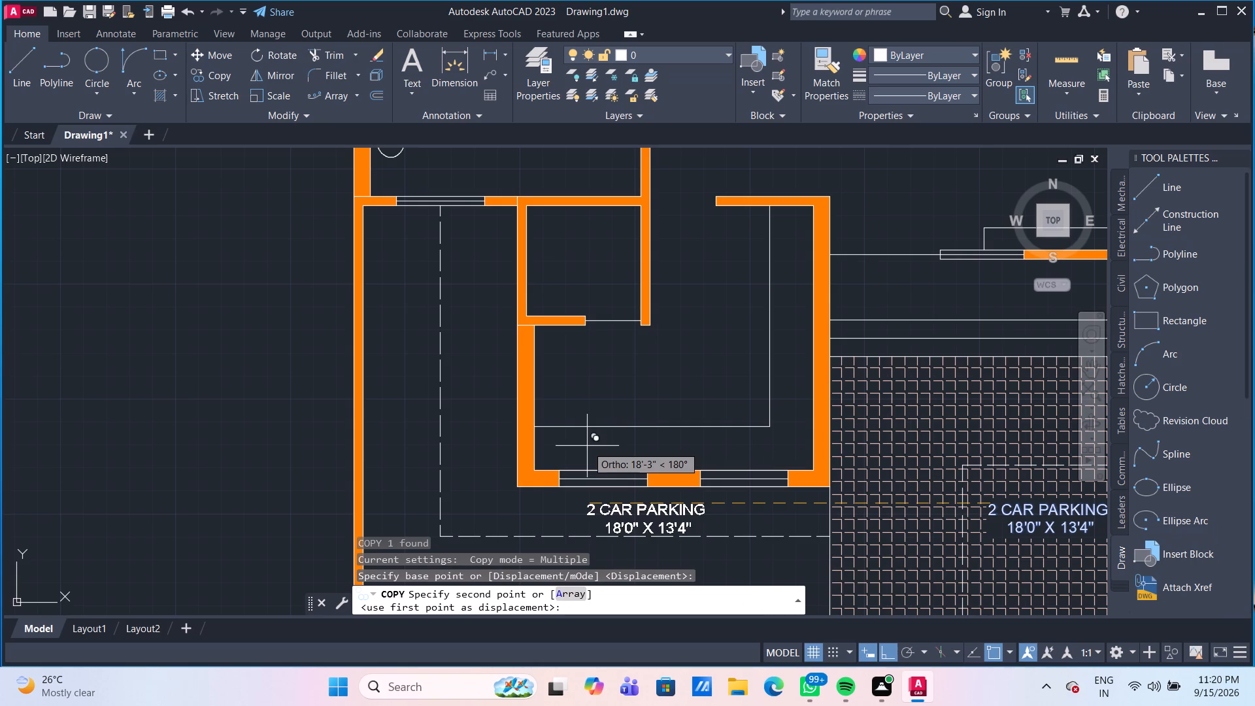
pyautogui.click(888, 654)
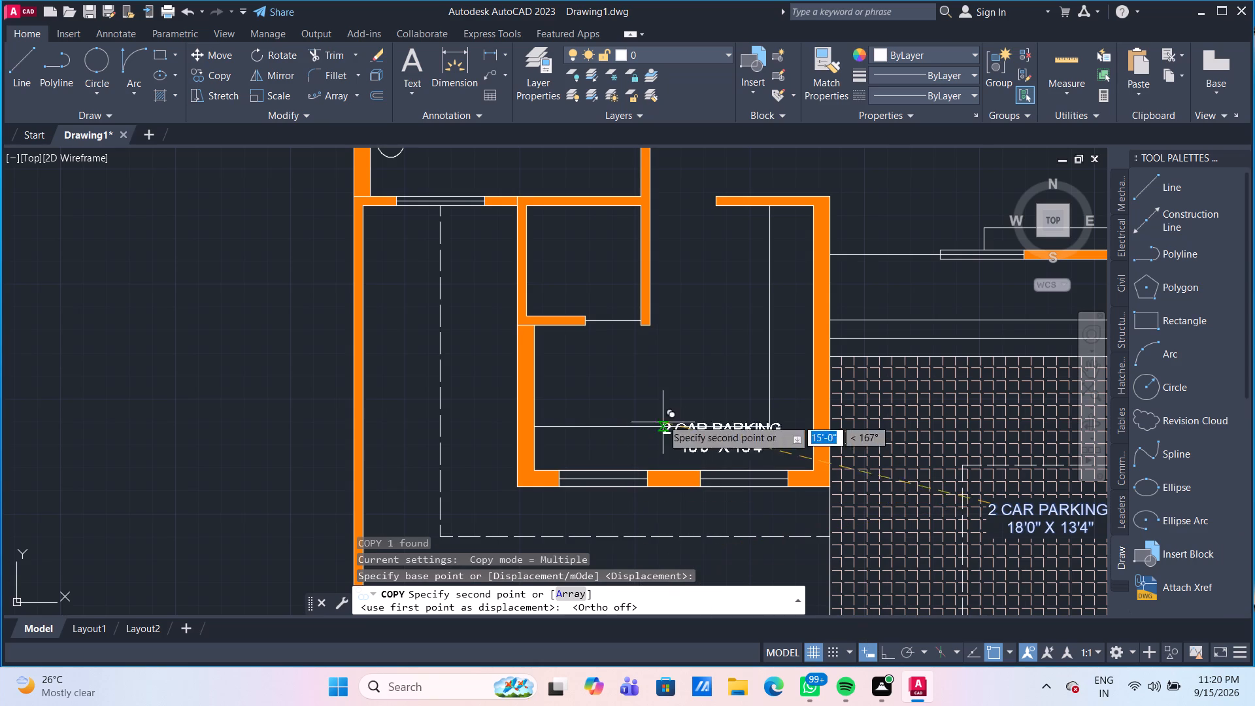
pyautogui.click(388, 303)
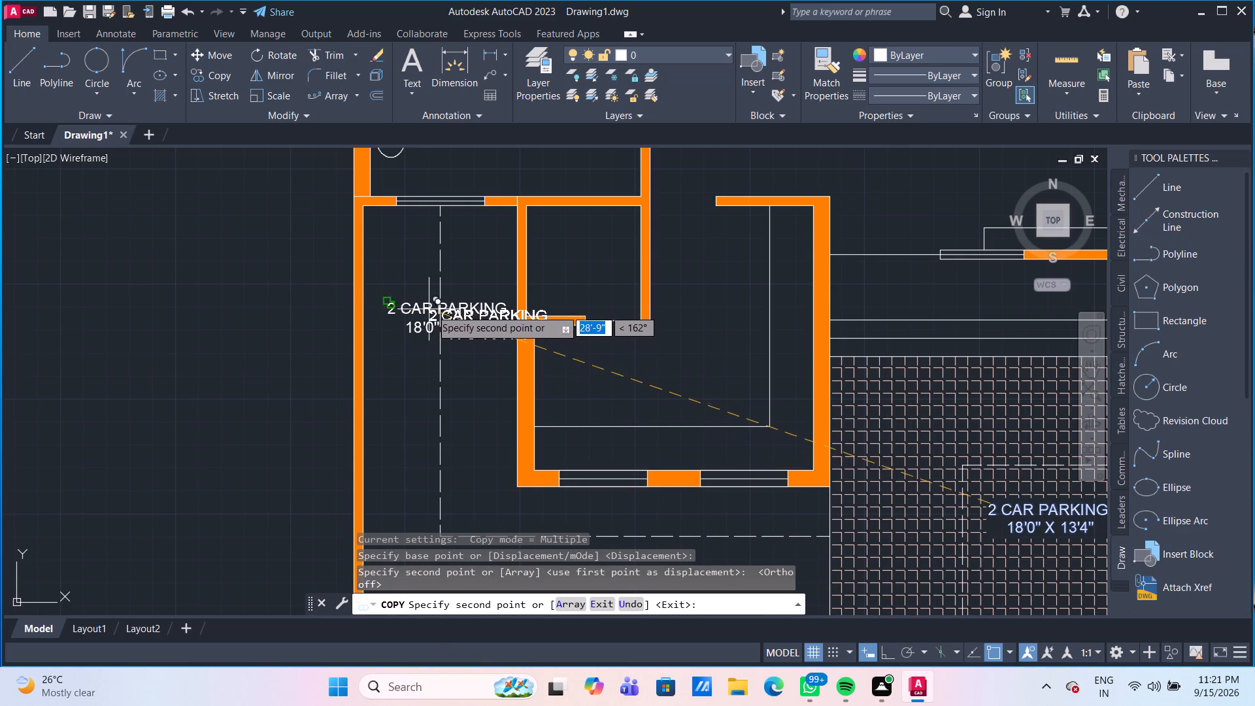
pyautogui.press('Escape')
# Replace the copied label's text in the side passage with SERVICE and ENTRY on two lines.
pyautogui.doubleClick(446, 308)
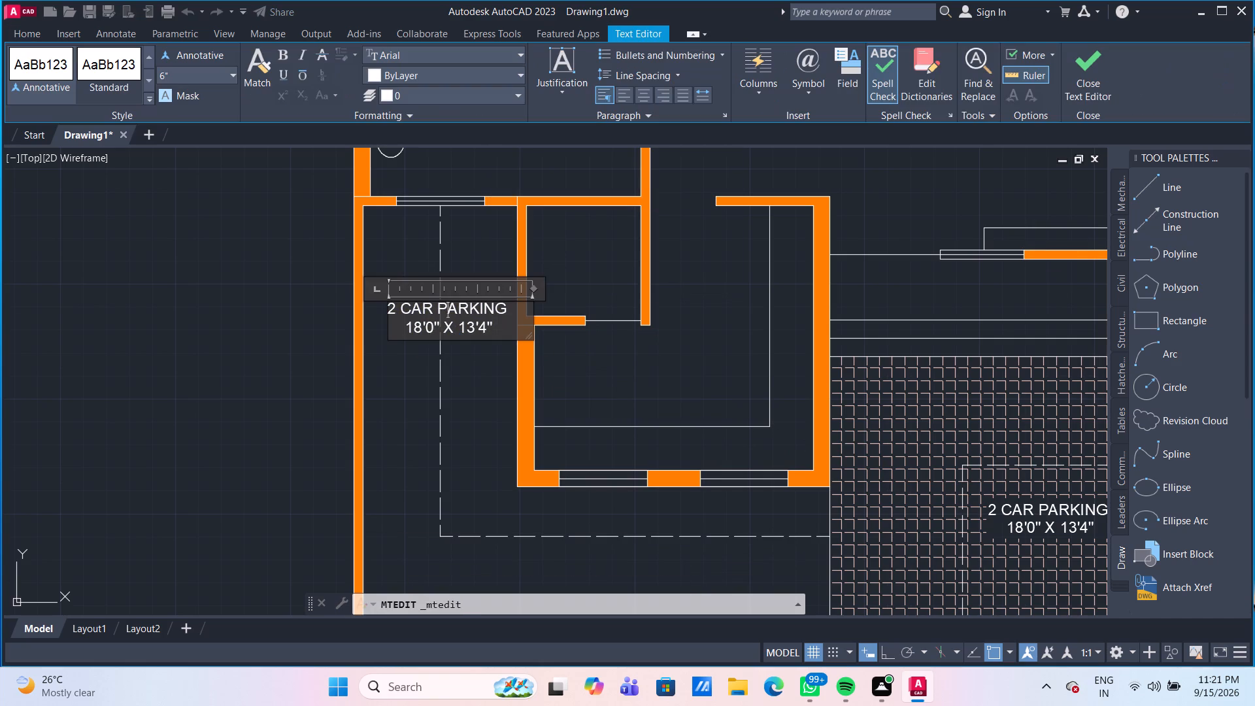
pyautogui.click(497, 333)
pyautogui.press('BackSpace')
pyautogui.press('BackSpace')
pyautogui.press('BackSpace')
pyautogui.press('BackSpace')
pyautogui.press('BackSpace')
pyautogui.press('BackSpace')
pyautogui.press('BackSpace')
pyautogui.press('BackSpace')
pyautogui.press('BackSpace')
pyautogui.press('BackSpace')
pyautogui.press('BackSpace')
pyautogui.press('BackSpace')
pyautogui.press('BackSpace')
pyautogui.press('BackSpace')
pyautogui.press('BackSpace')
pyautogui.press('BackSpace')
pyautogui.press('BackSpace')
pyautogui.press('BackSpace')
pyautogui.press('BackSpace')
pyautogui.press('BackSpace')
pyautogui.press('BackSpace')
pyautogui.press('BackSpace')
pyautogui.press('BackSpace')
pyautogui.press('BackSpace')
pyautogui.press('BackSpace')
pyautogui.press('BackSpace')
pyautogui.press('BackSpace')
pyautogui.press('BackSpace')
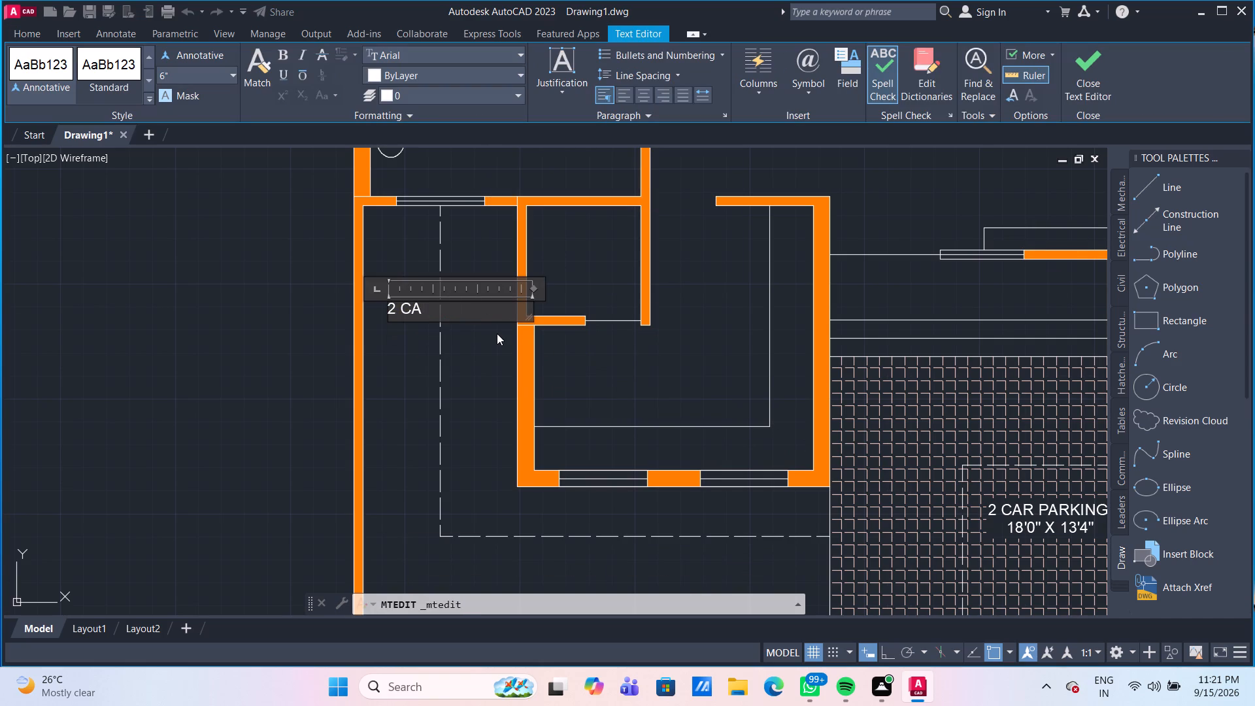
pyautogui.press('s')
pyautogui.write('ERVICE')
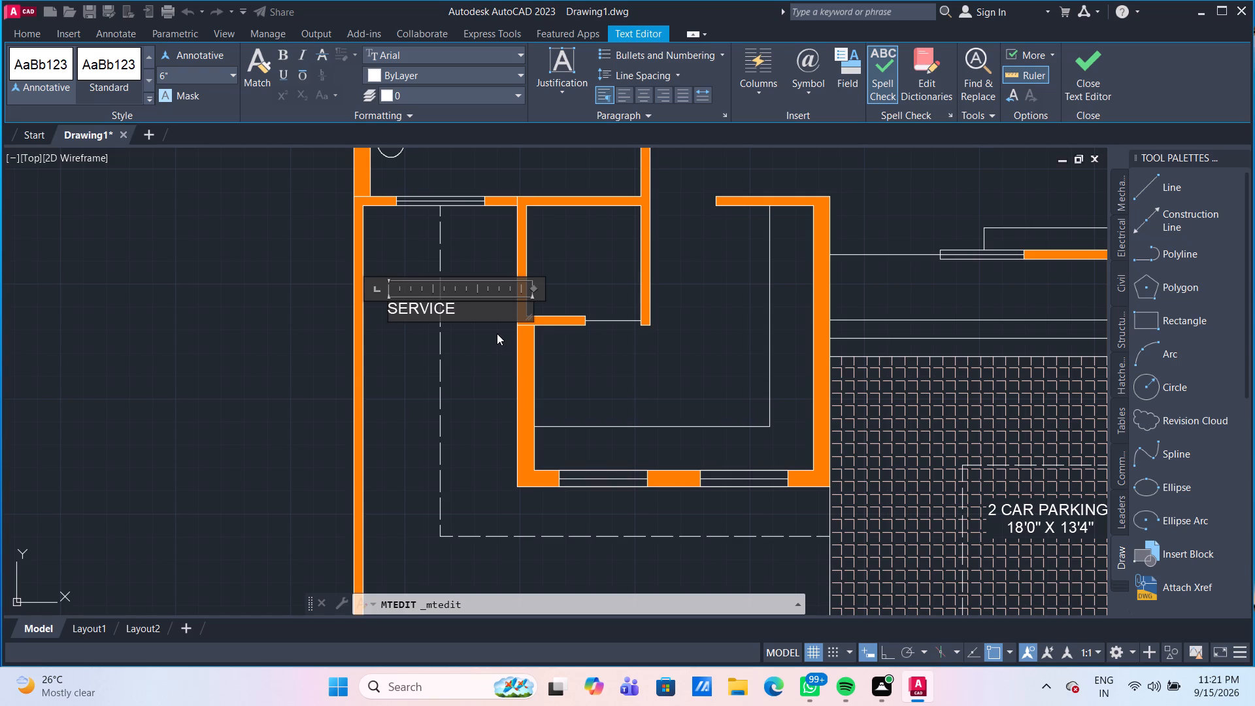
pyautogui.press('Return')
pyautogui.write('ENTRY')
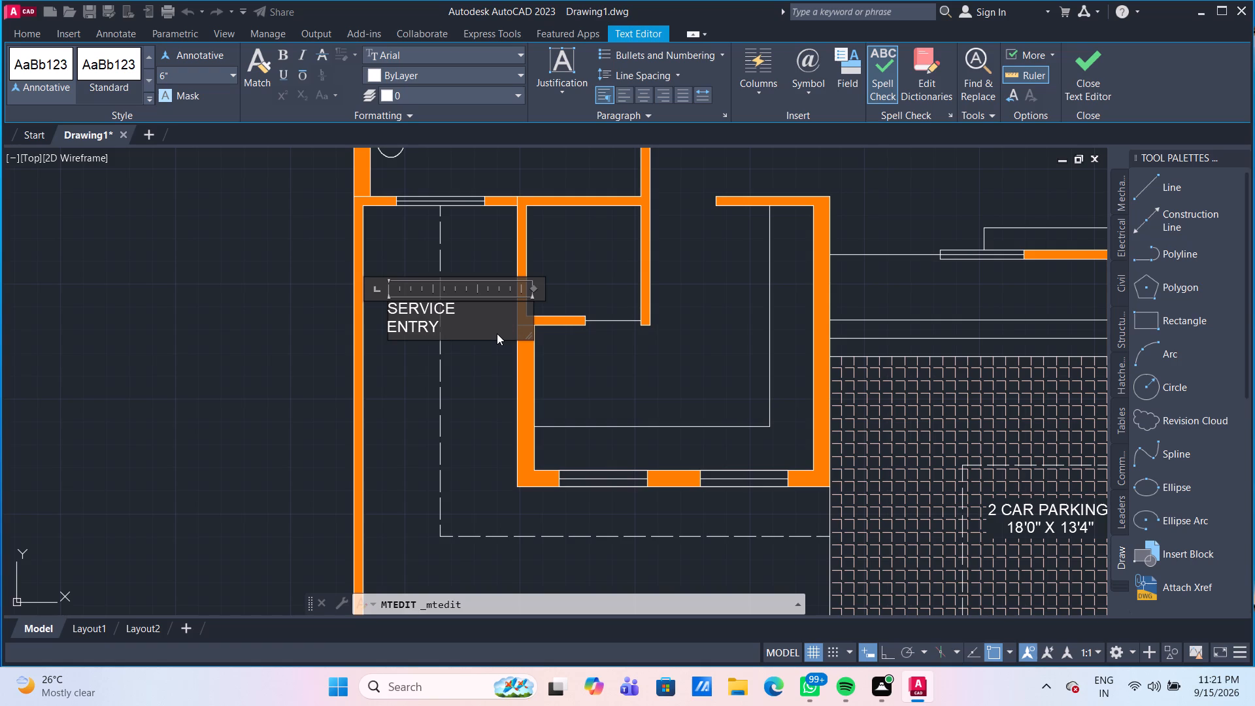
# Indent the ENTRY line with two spaces to centre it under SERVICE and finish the text.
pyautogui.press('Left')
pyautogui.press('Left')
pyautogui.press('Left')
pyautogui.press('Left')
pyautogui.press('Left')
pyautogui.press('space')
pyautogui.press('space')
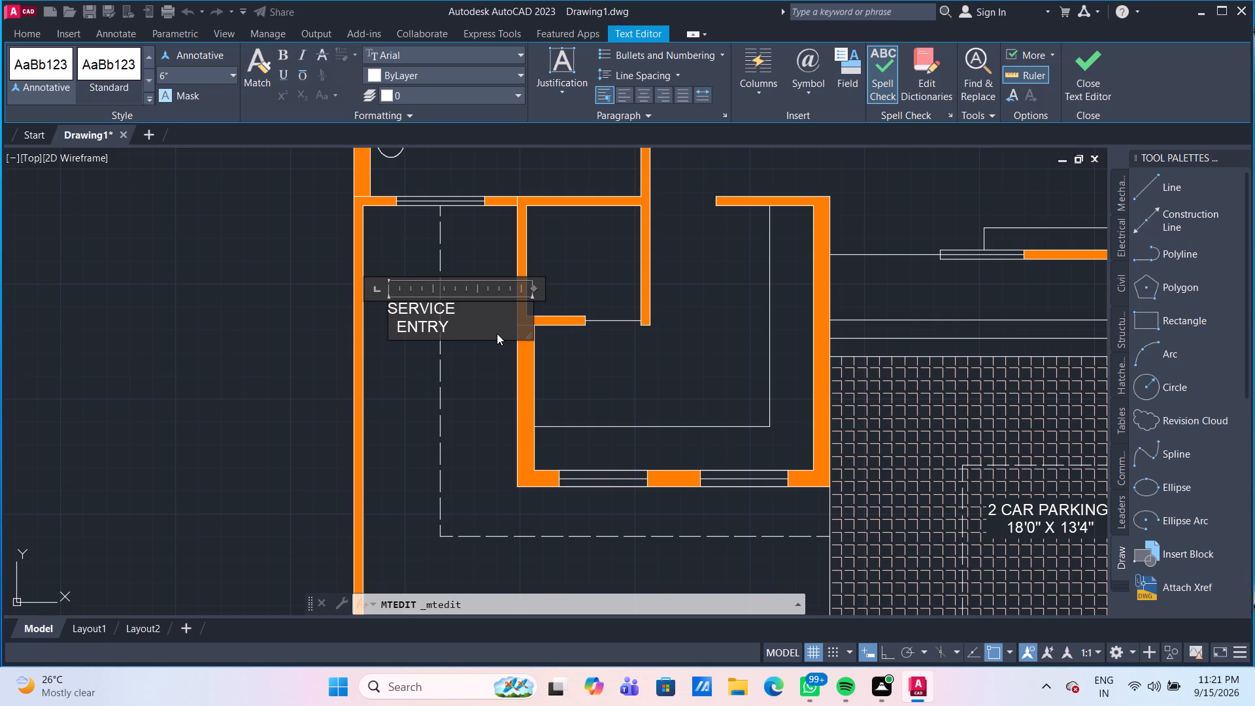
pyautogui.click(484, 361)
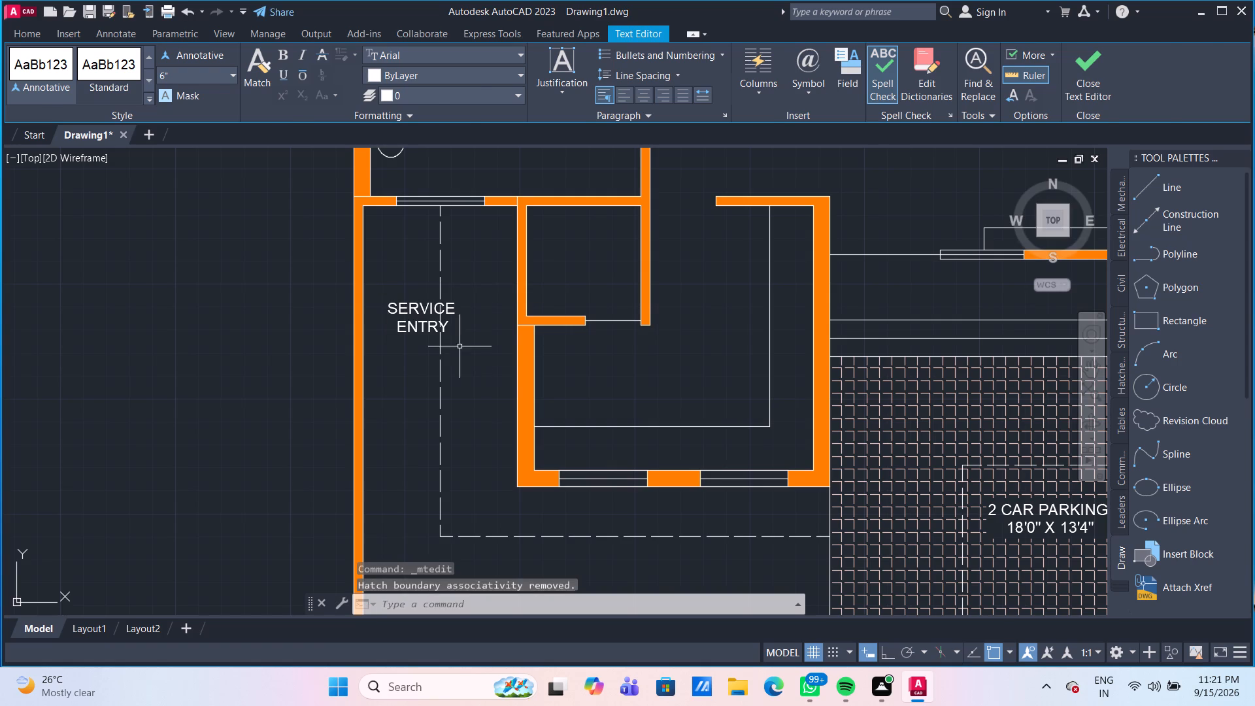
# Move the SERVICE ENTRY label across and slightly down to sit between the dashed line and the thick orange wall.
pyautogui.click(420, 314)
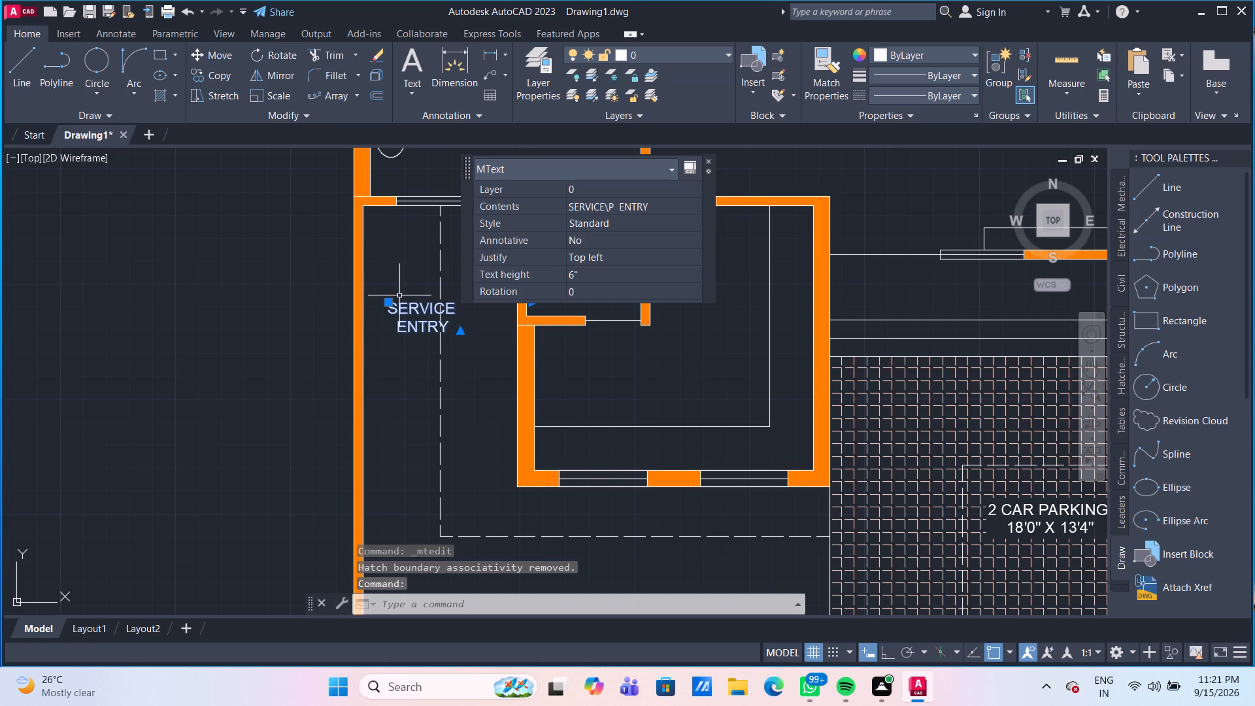
pyautogui.press('m')
pyautogui.press('Return')
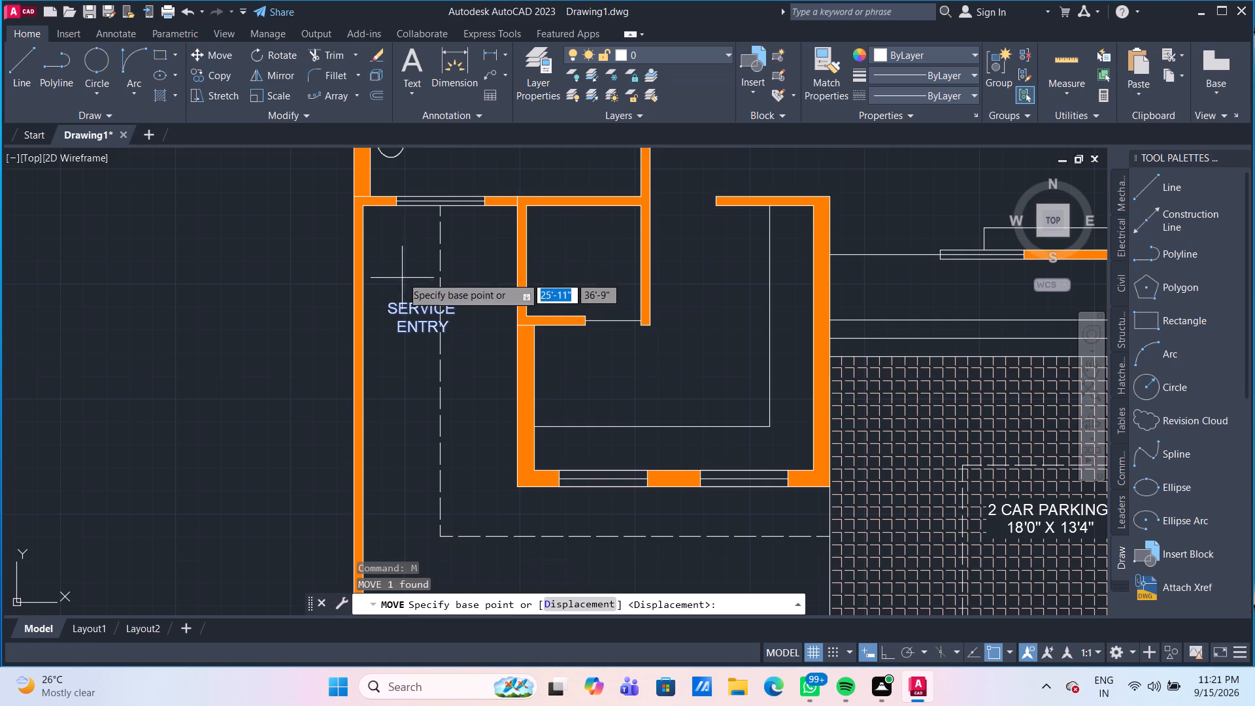
pyautogui.click(391, 305)
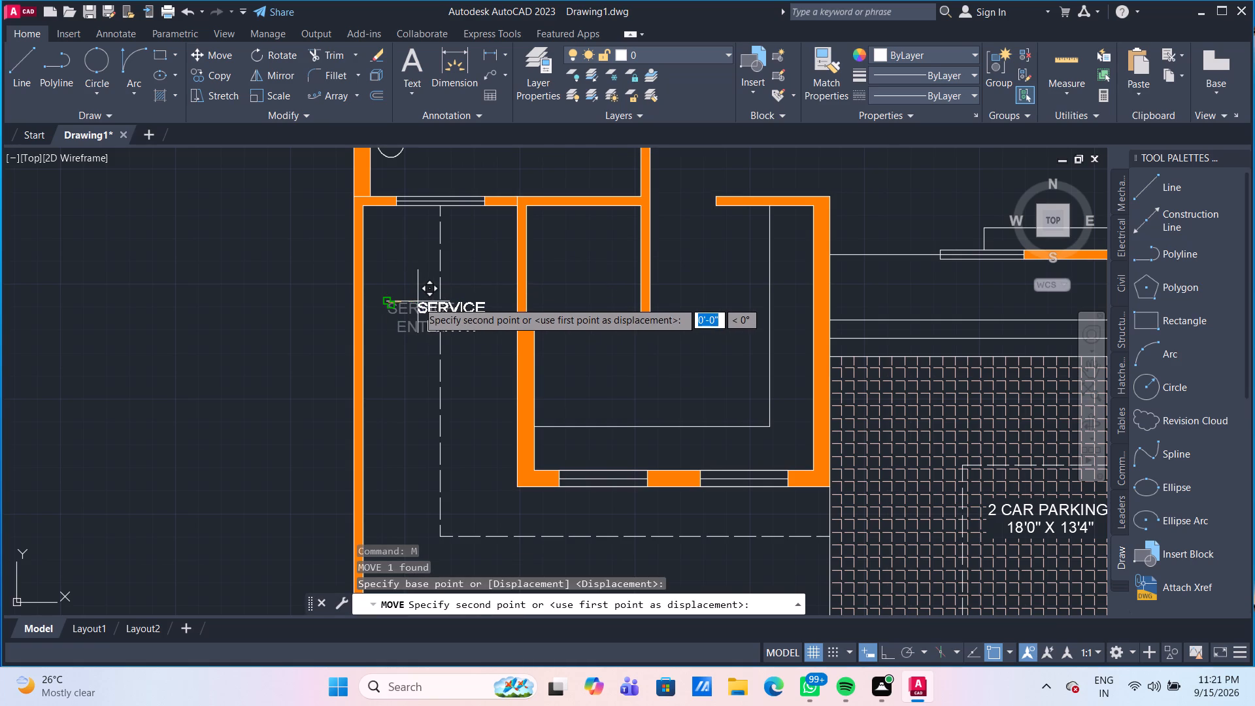
pyautogui.scroll(2, 421, 303)
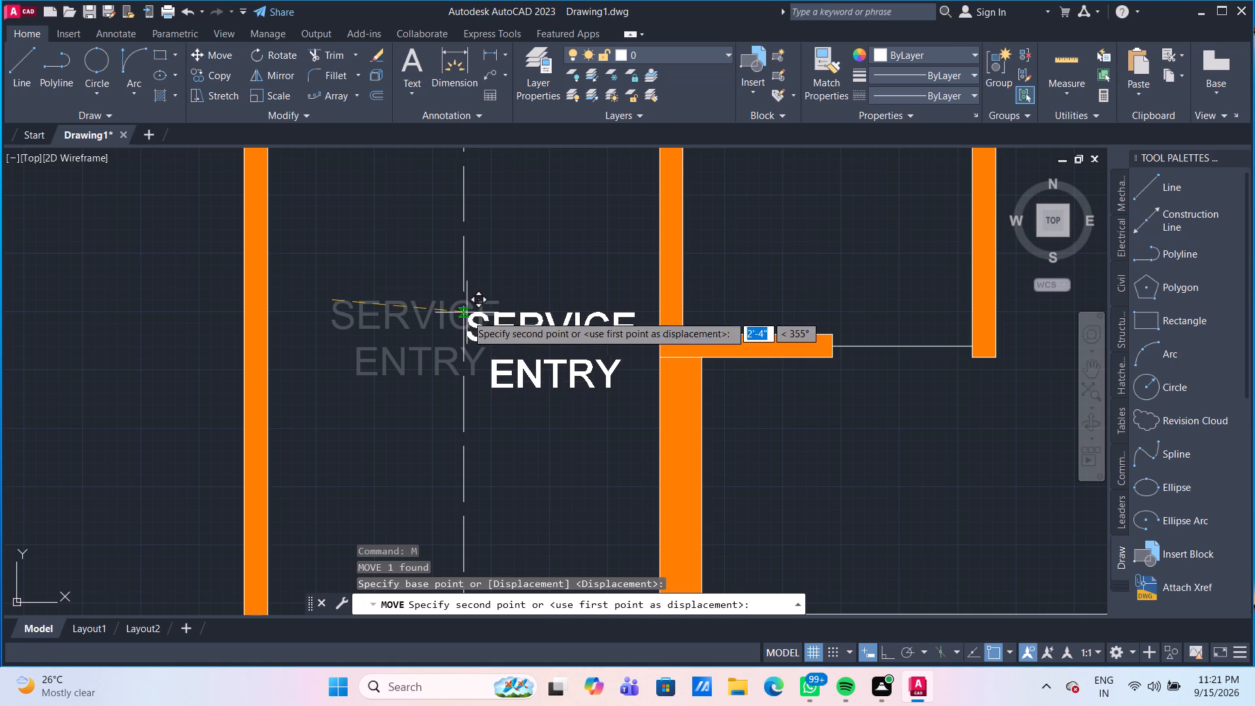
pyautogui.scroll(-2, 467, 322)
pyautogui.moveTo(470, 345); pyautogui.dragTo(464, 299, button='middle')
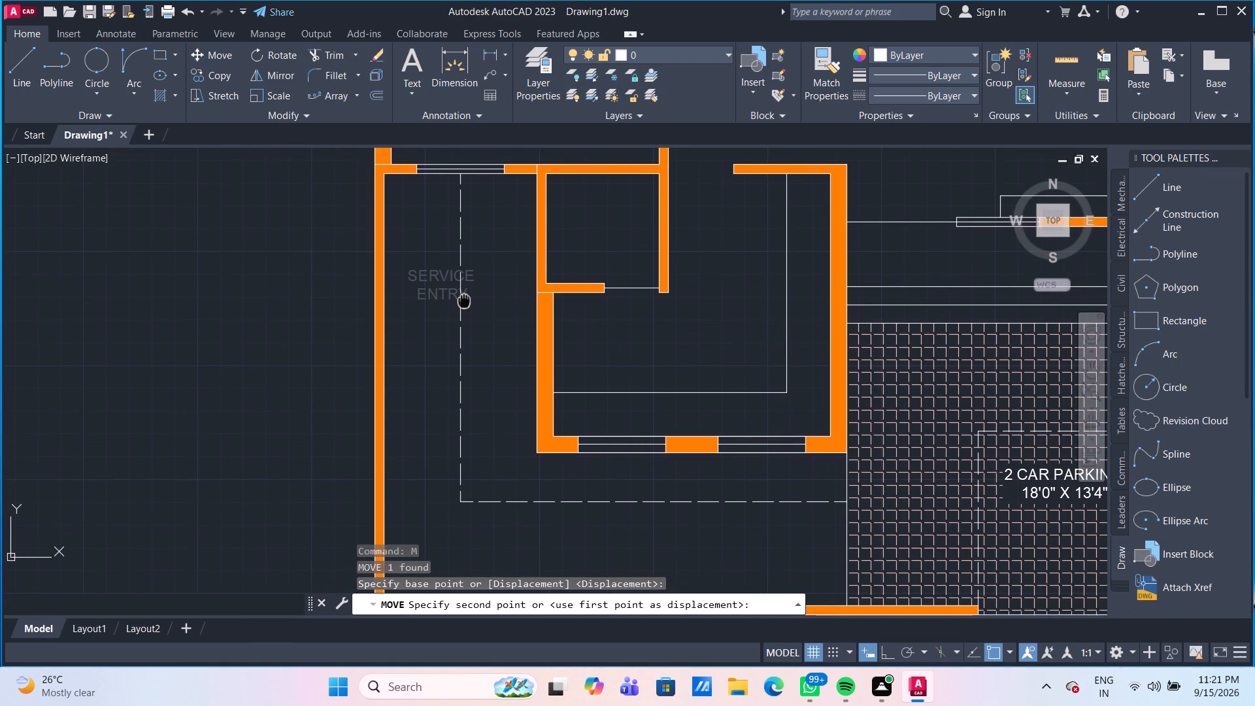
pyautogui.moveTo(464, 299); pyautogui.dragTo(464, 290, button='middle')
pyautogui.scroll(2, 465, 307)
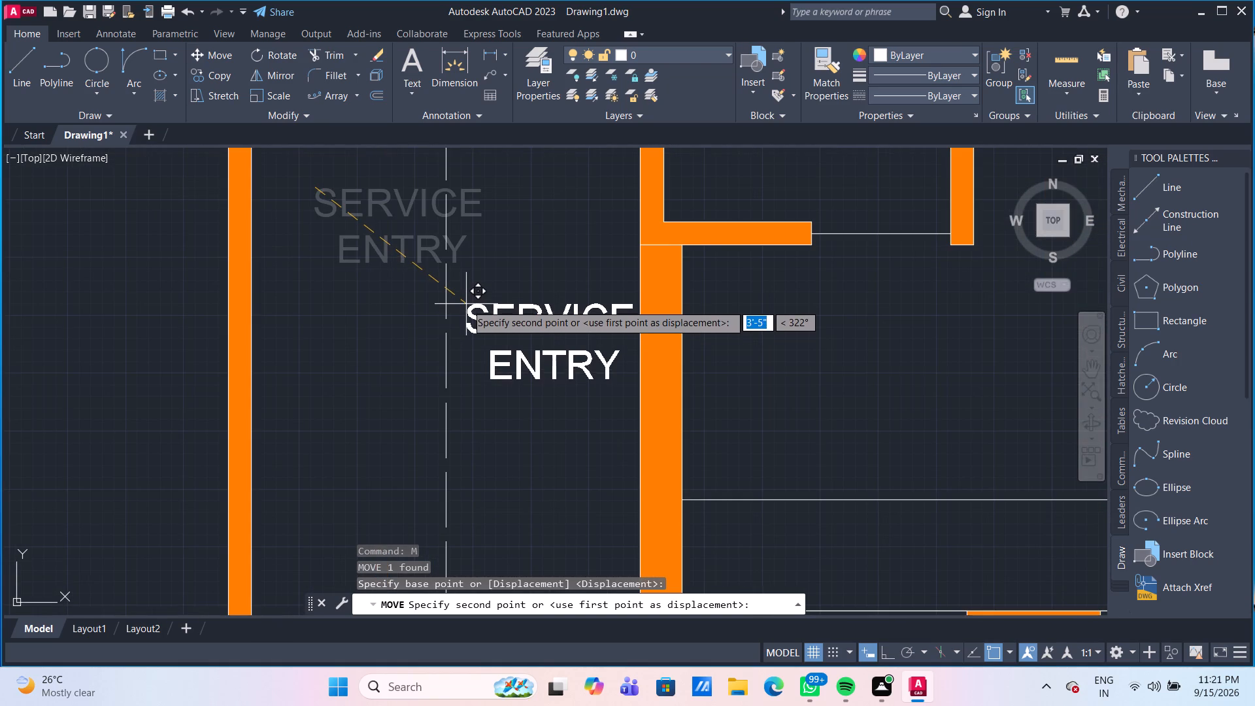
pyautogui.click(463, 299)
pyautogui.scroll(-2, 463, 299)
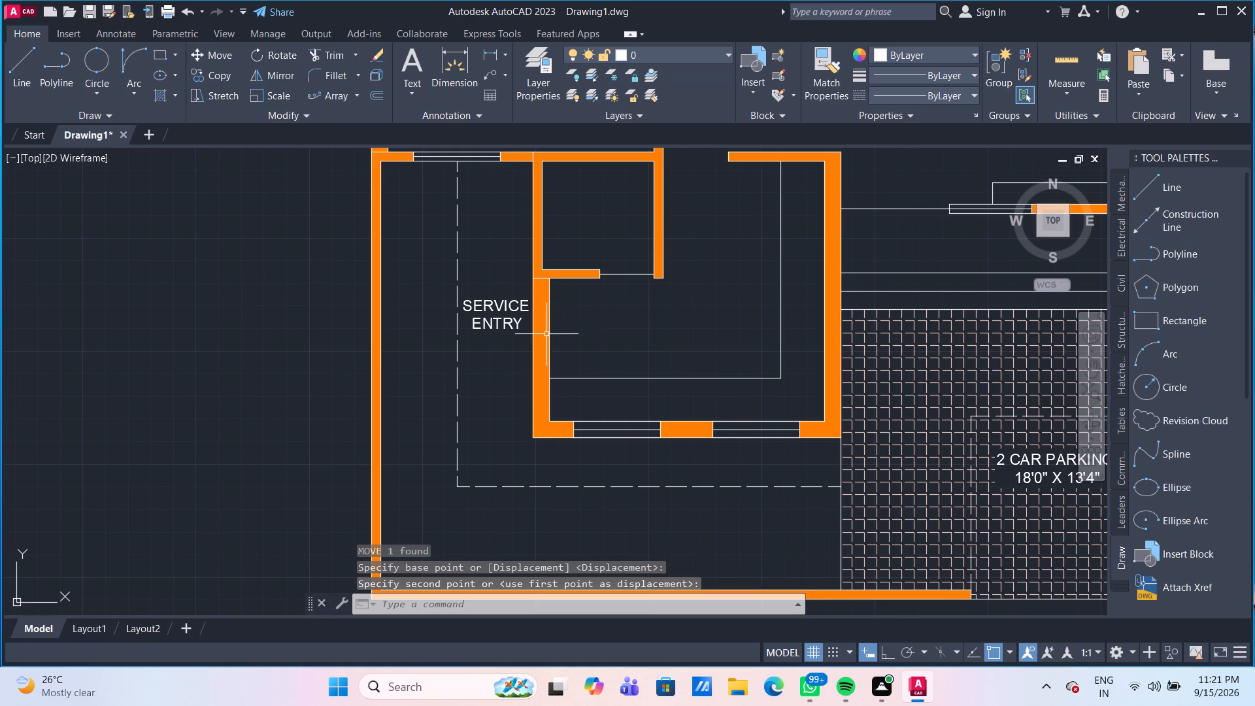
# Draw a 9" horizontal line across the thick wall beside SERVICE ENTRY, level with the underside of the small room's lower wall.
pyautogui.moveTo(573, 320); pyautogui.dragTo(513, 320, button='middle')
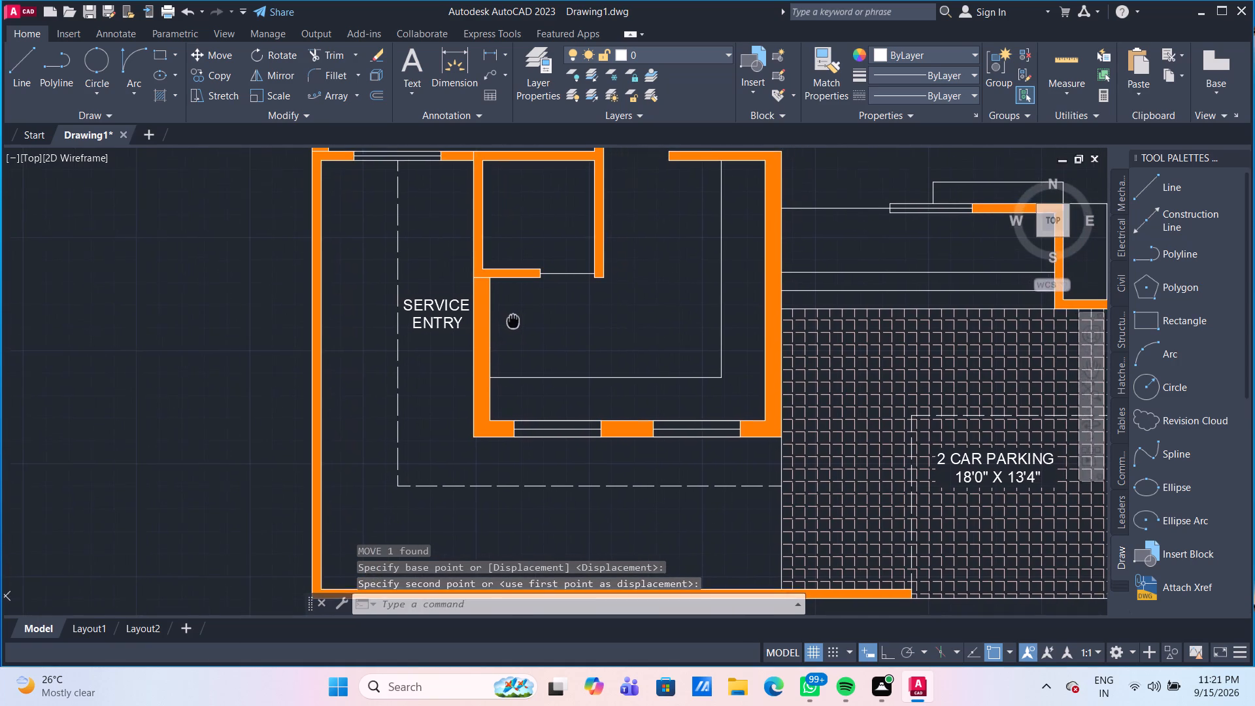
pyautogui.moveTo(513, 320); pyautogui.dragTo(513, 328, button='middle')
pyautogui.click(25, 64)
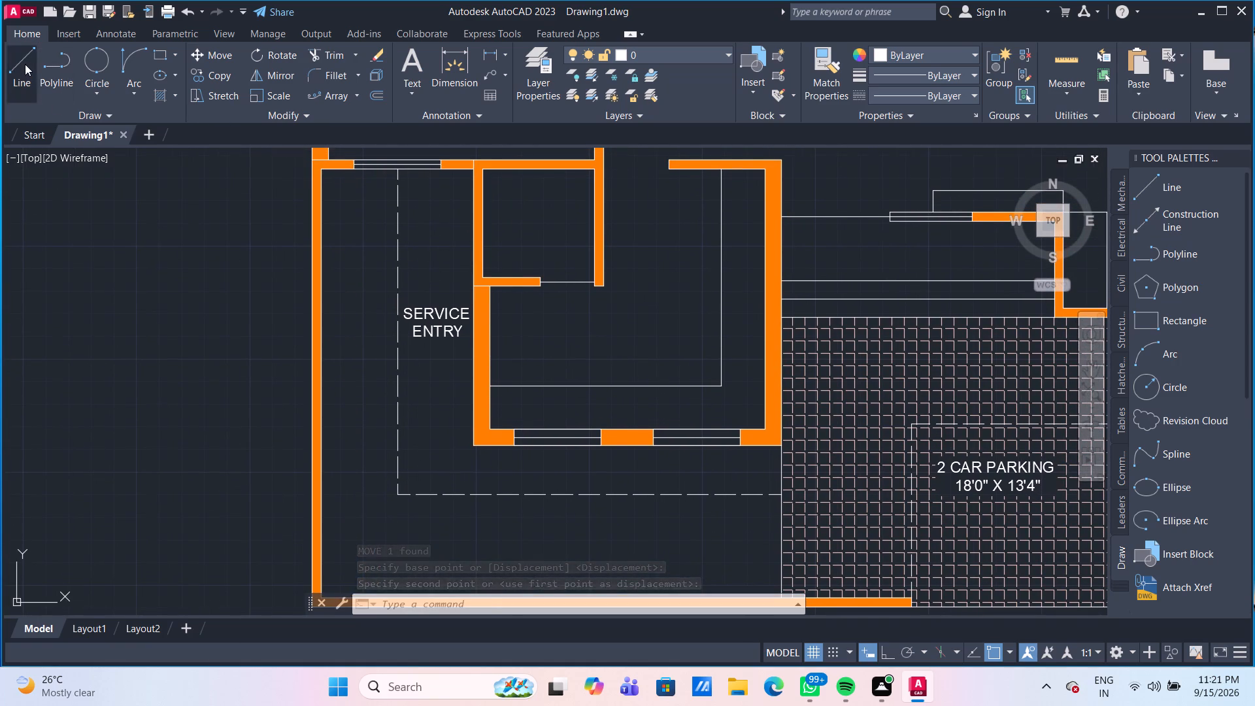
pyautogui.scroll(2, 524, 334)
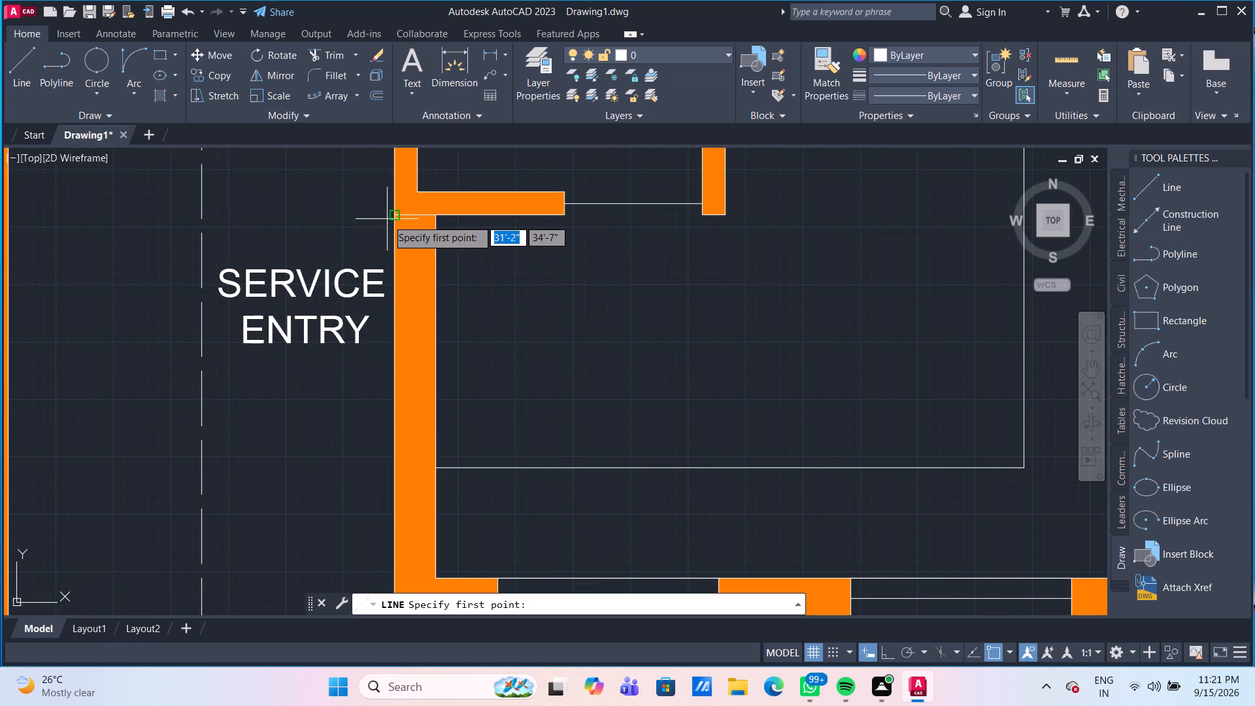
pyautogui.click(393, 217)
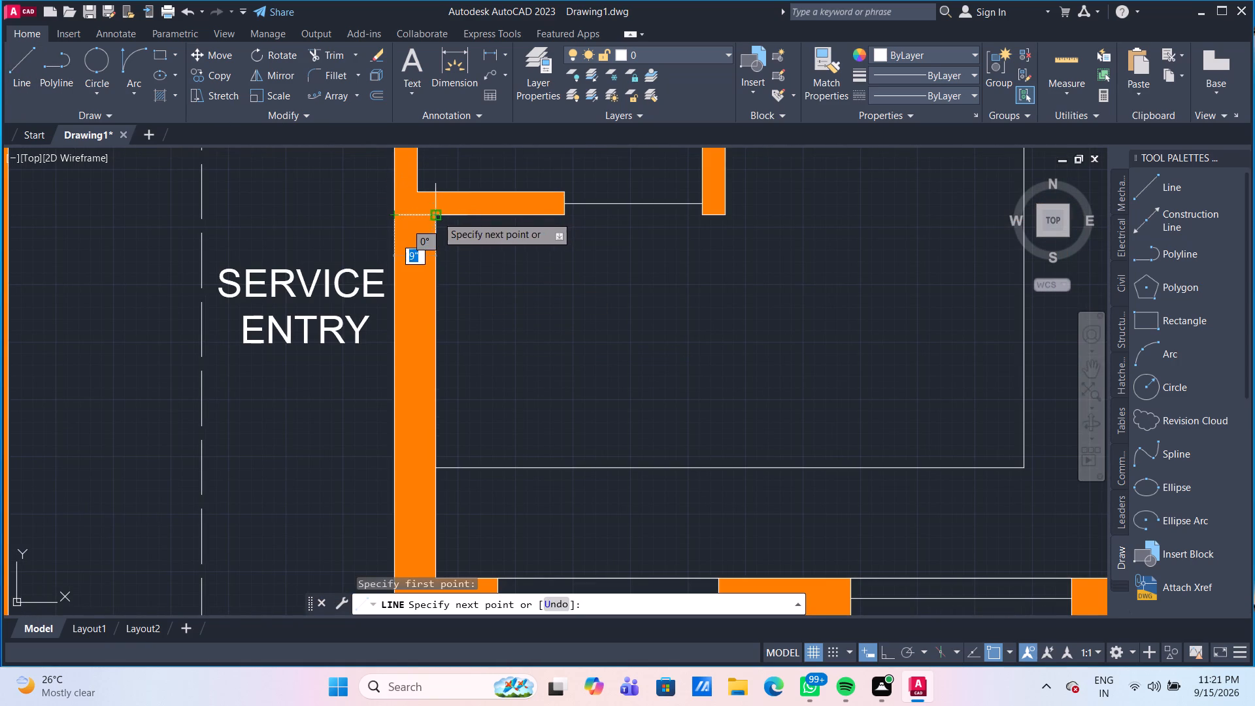
pyautogui.click(437, 216)
pyautogui.press('Escape')
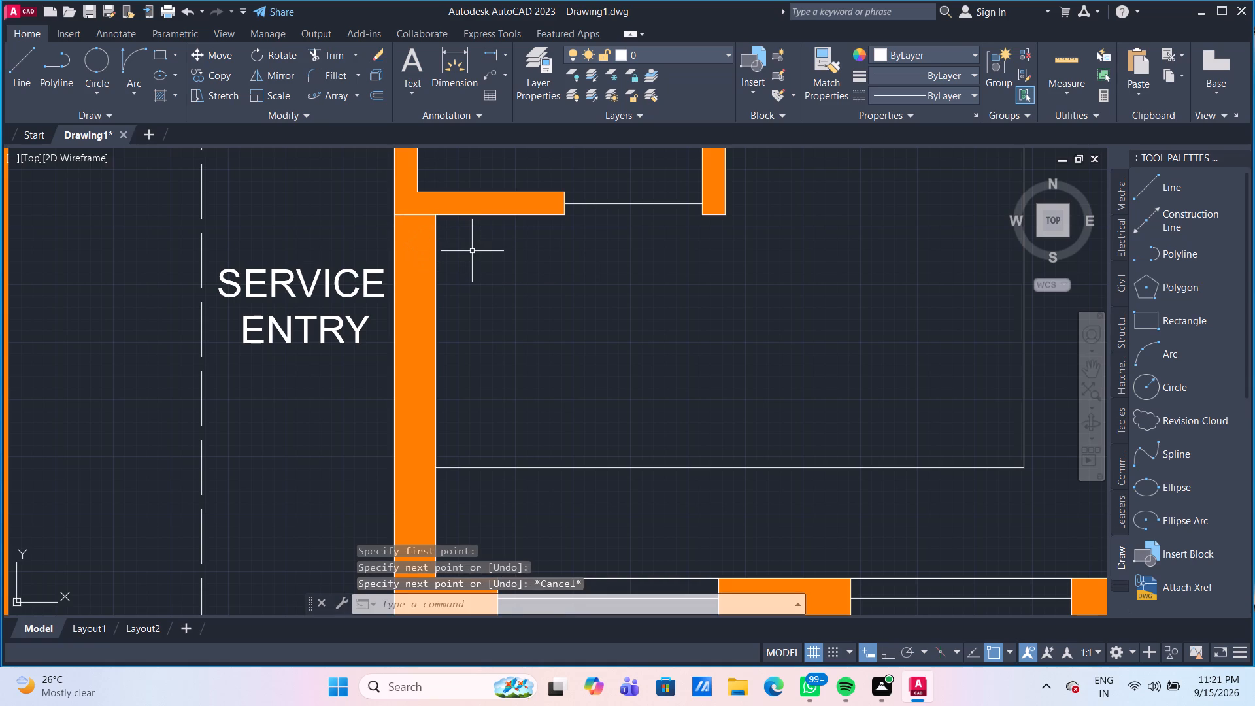
# Move the short line across the wall straight down along the thick wall with Ortho on, based at its inner endpoint.
pyautogui.click(419, 214)
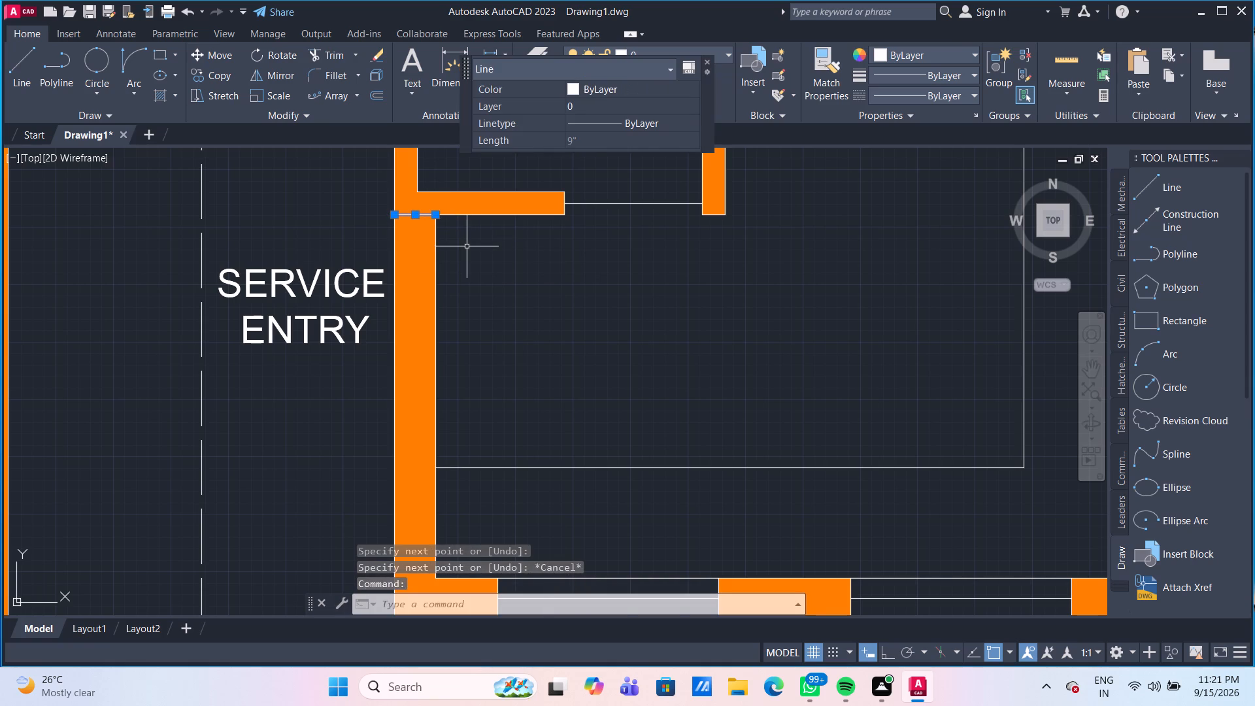
pyautogui.press('m')
pyautogui.press('Return')
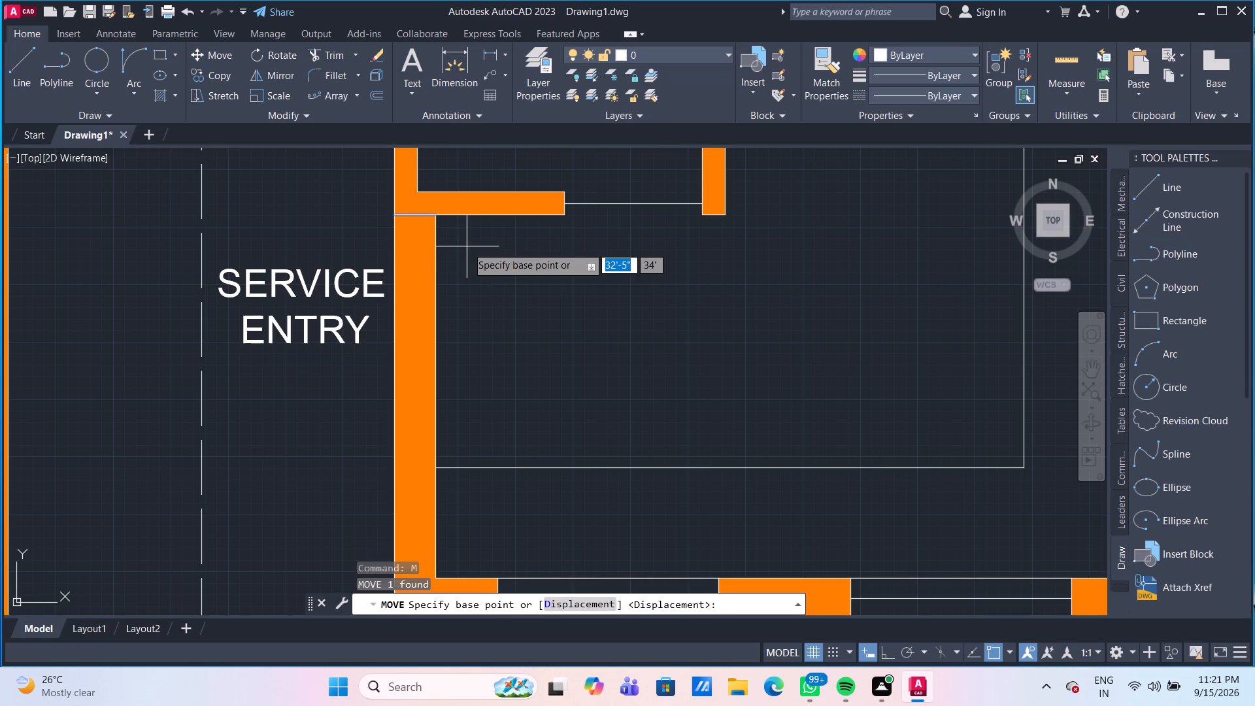
pyautogui.click(435, 214)
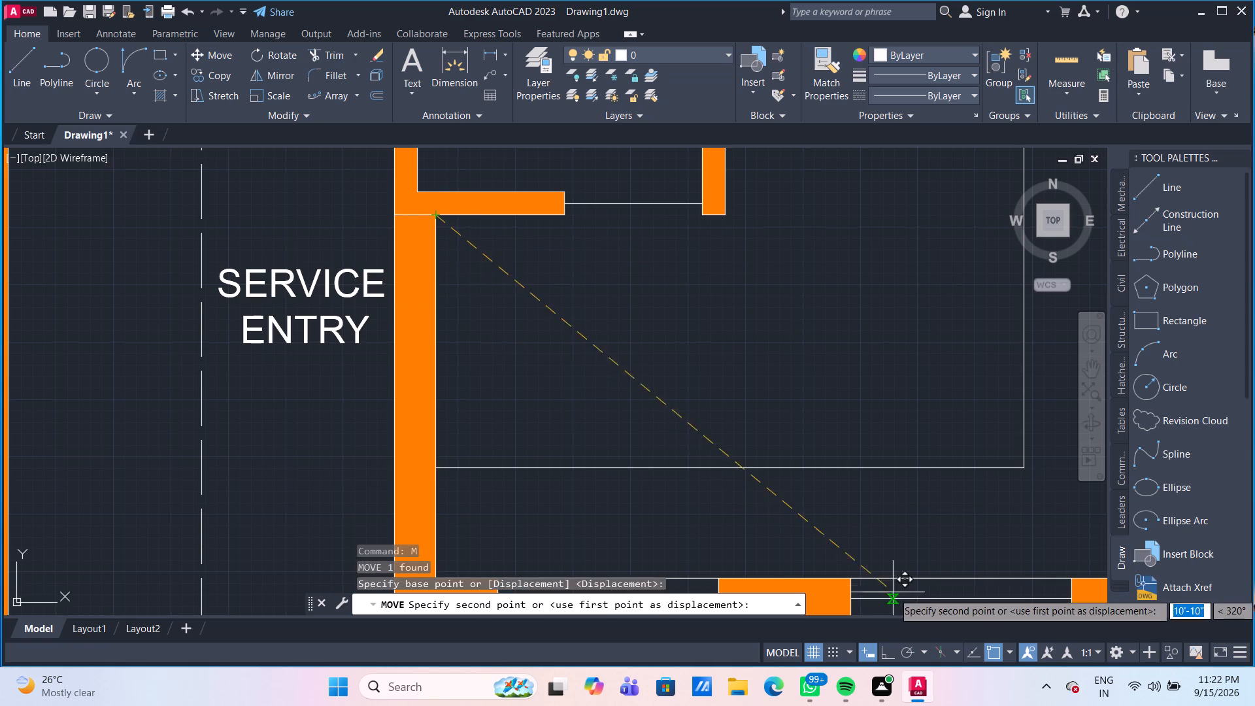
pyautogui.click(886, 652)
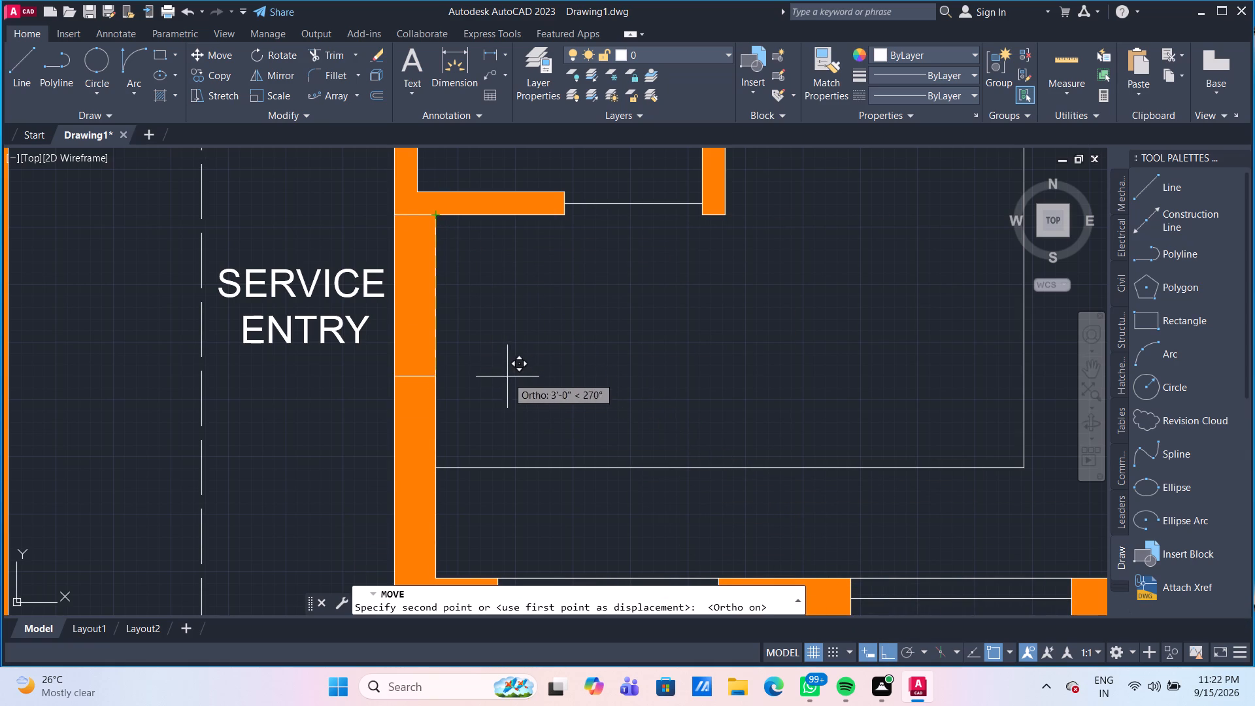
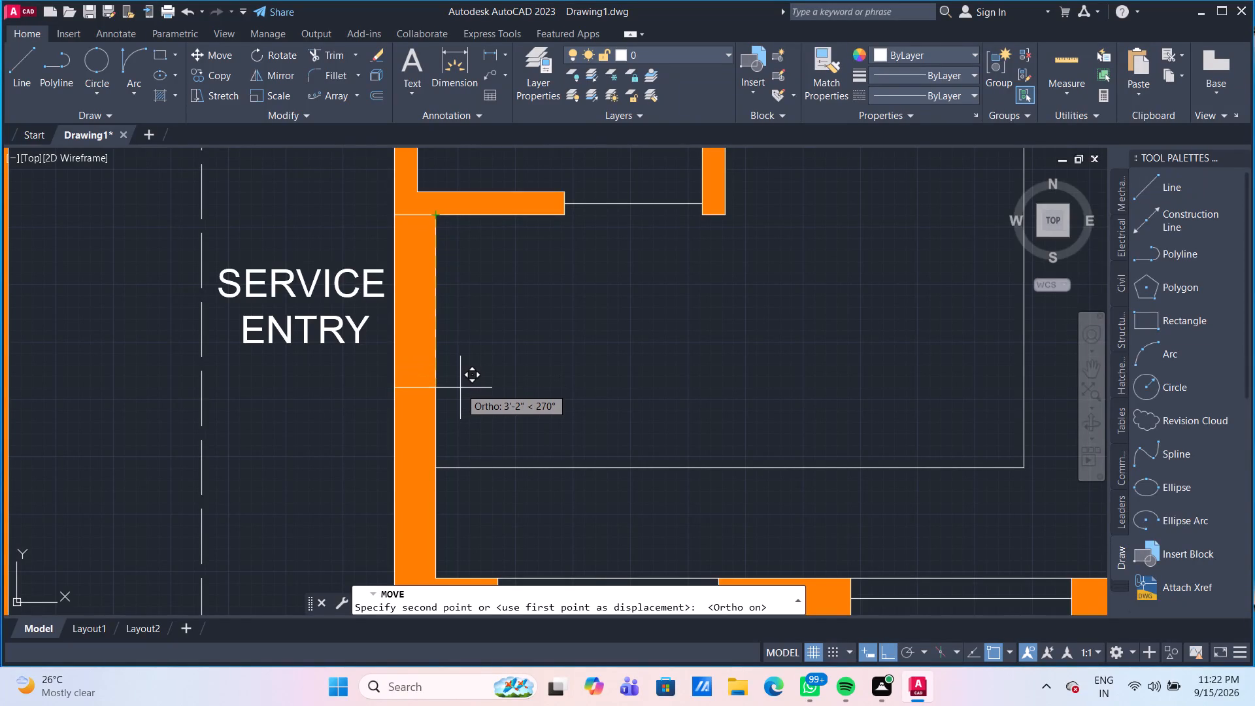
# Move the short line across the wall 3' down from the inner wall corner beside SERVICE ENTRY.
pyautogui.write("3'")
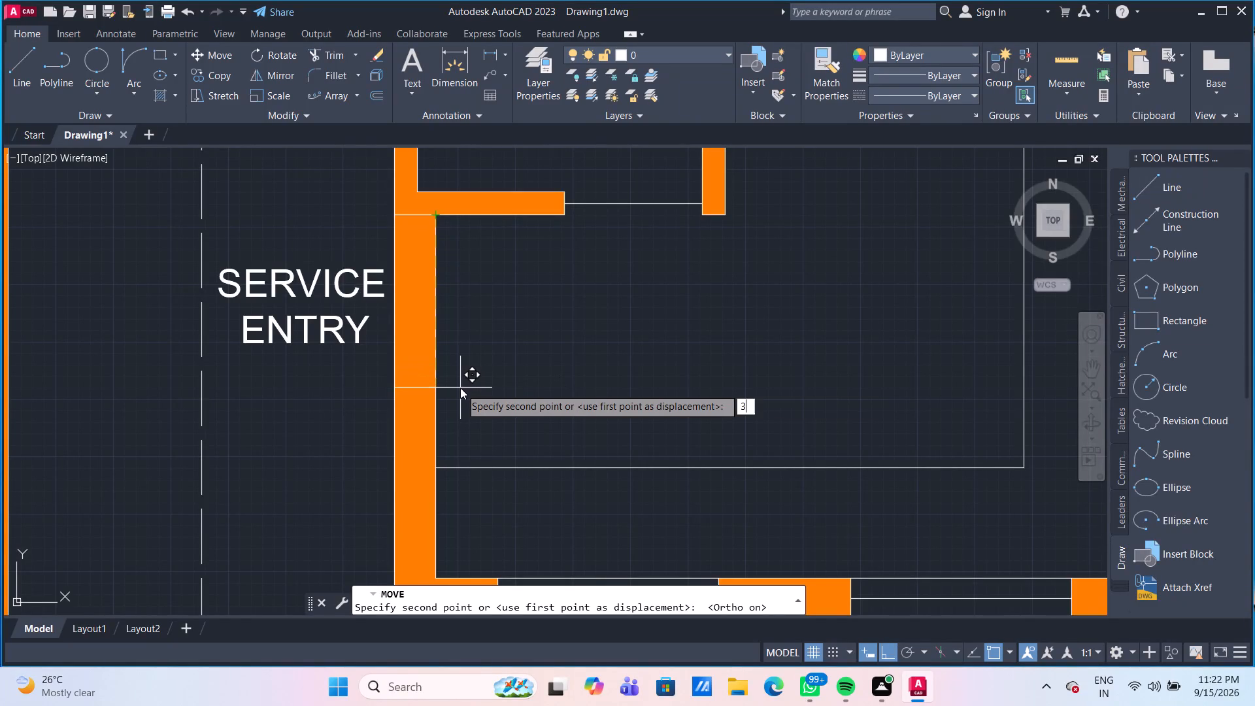
pyautogui.press('Return')
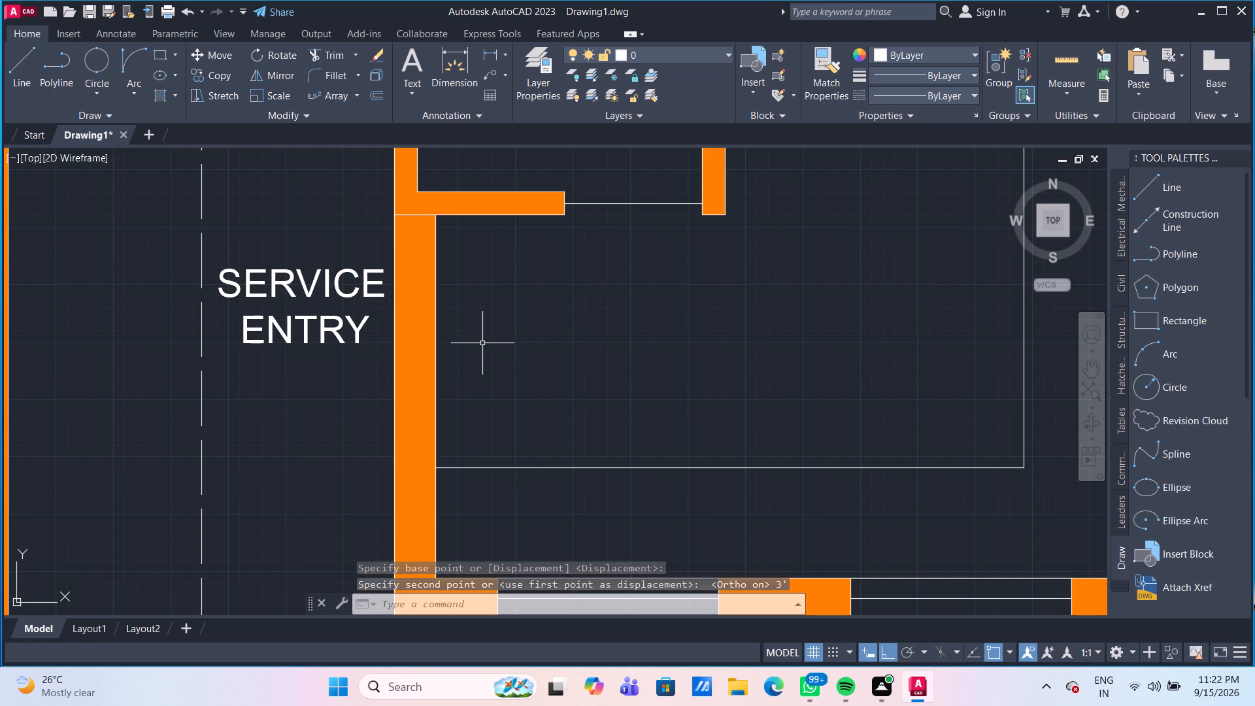
# Trim the wall's inner edge line between the upper wall corner and the moved line beside SERVICE ENTRY.
pyautogui.write('TR')
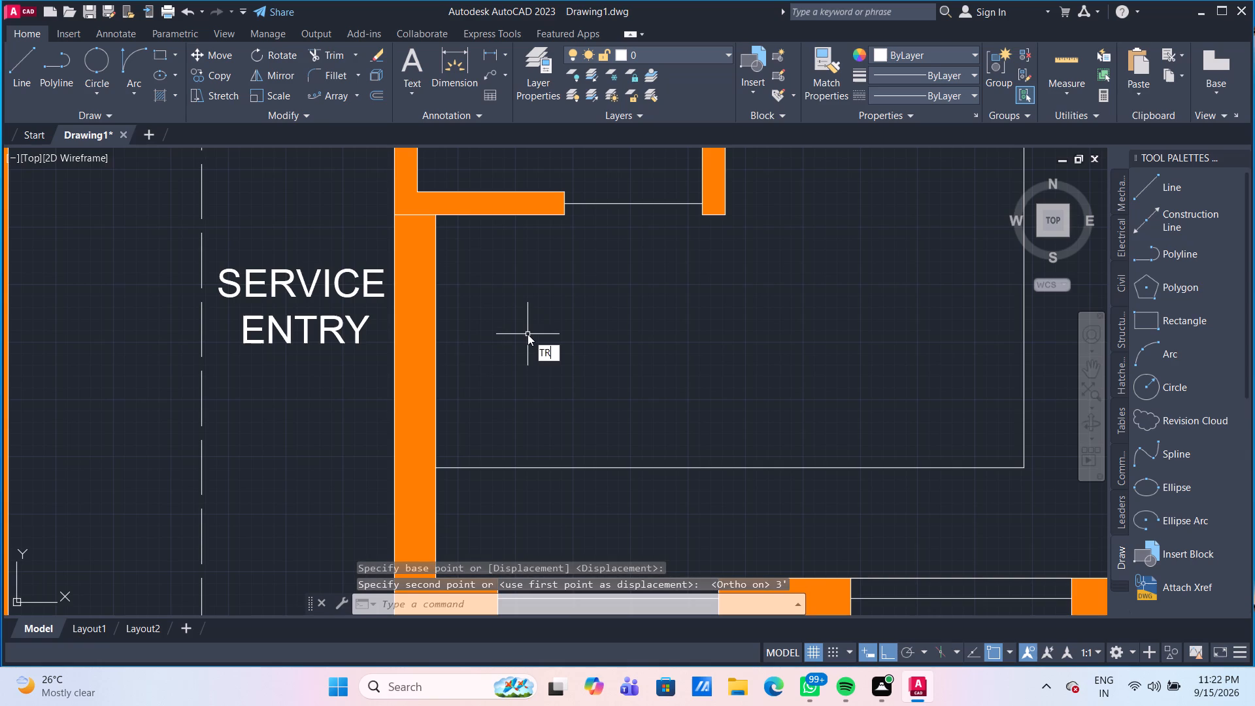
pyautogui.press('Return')
pyautogui.click(522, 331)
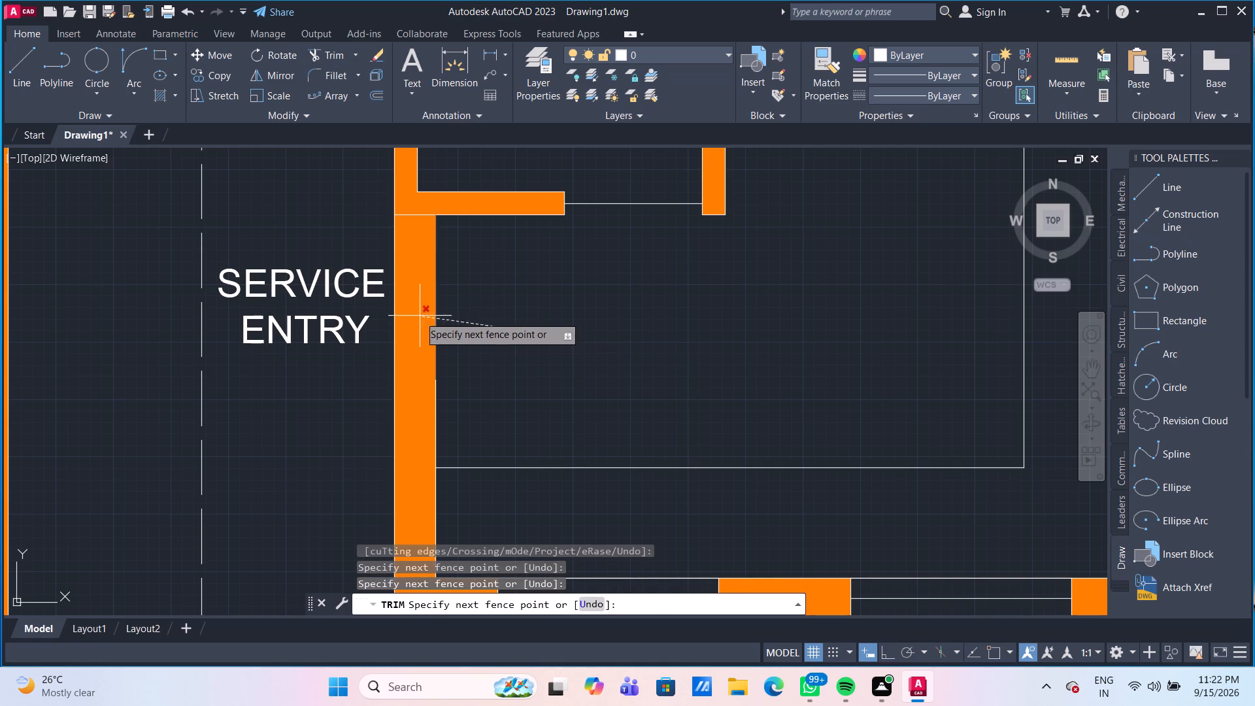
pyautogui.click(403, 311)
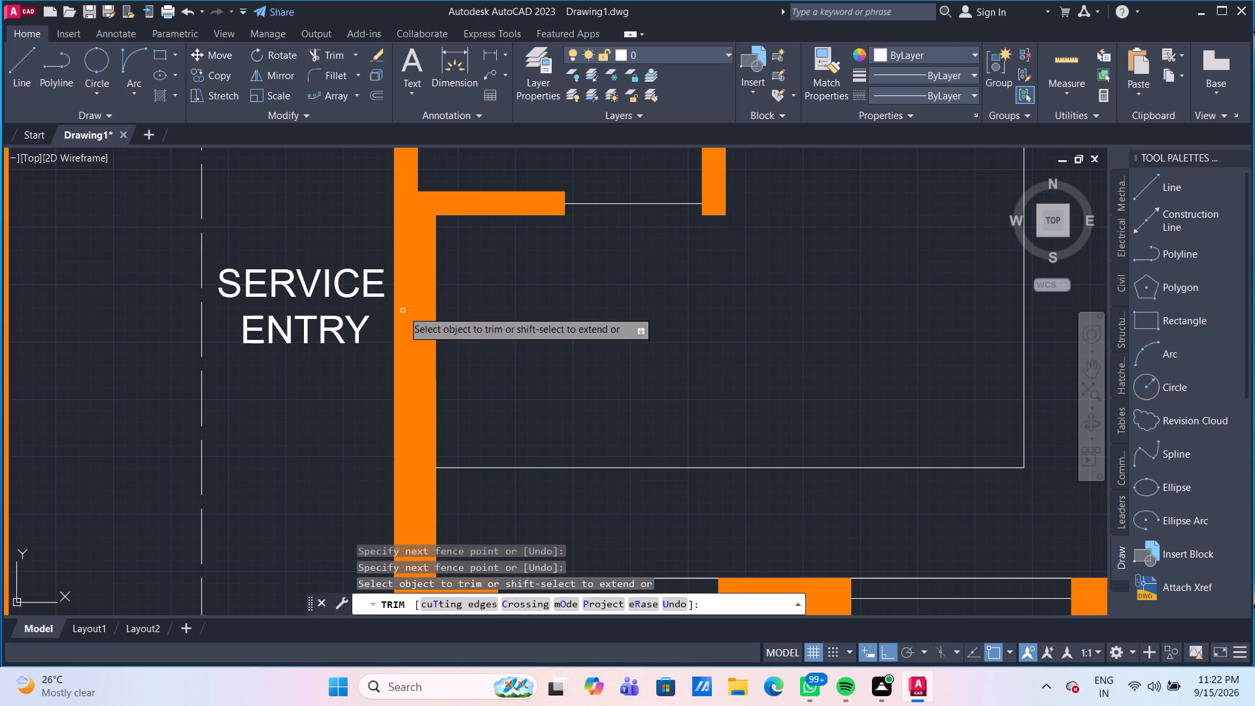
pyautogui.press('Escape')
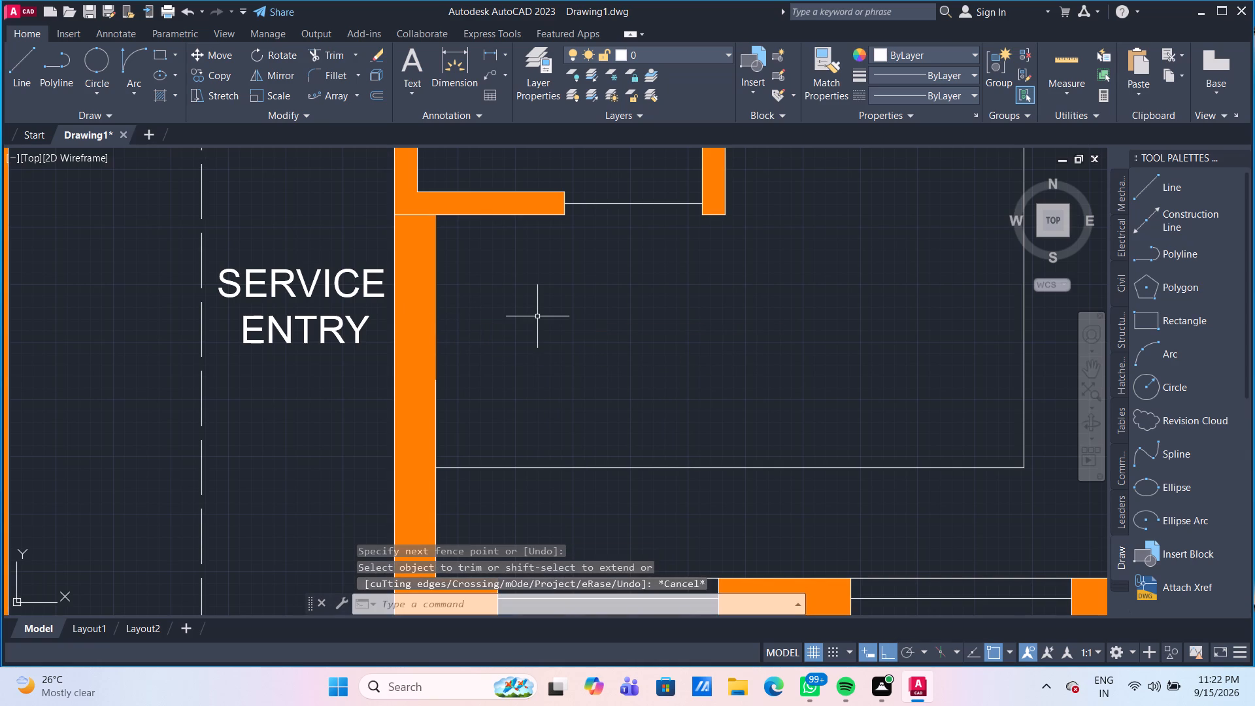
pyautogui.hotkey('ctrl', 's')
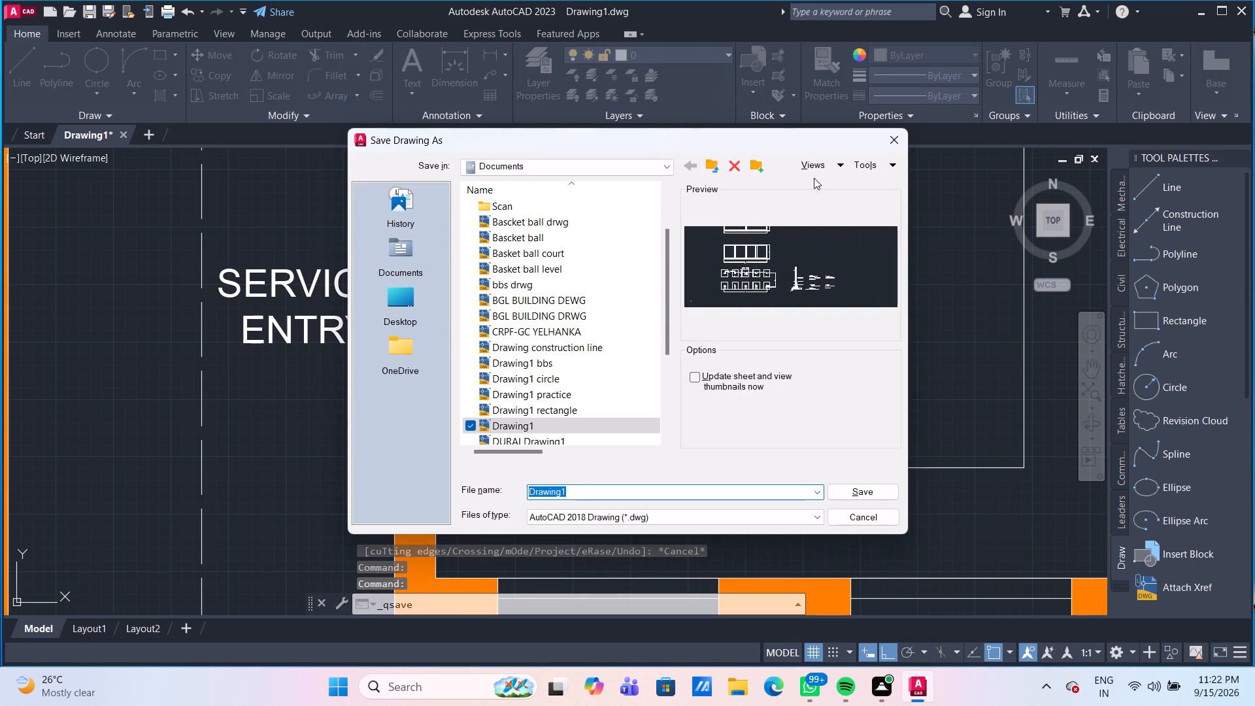
pyautogui.click(892, 139)
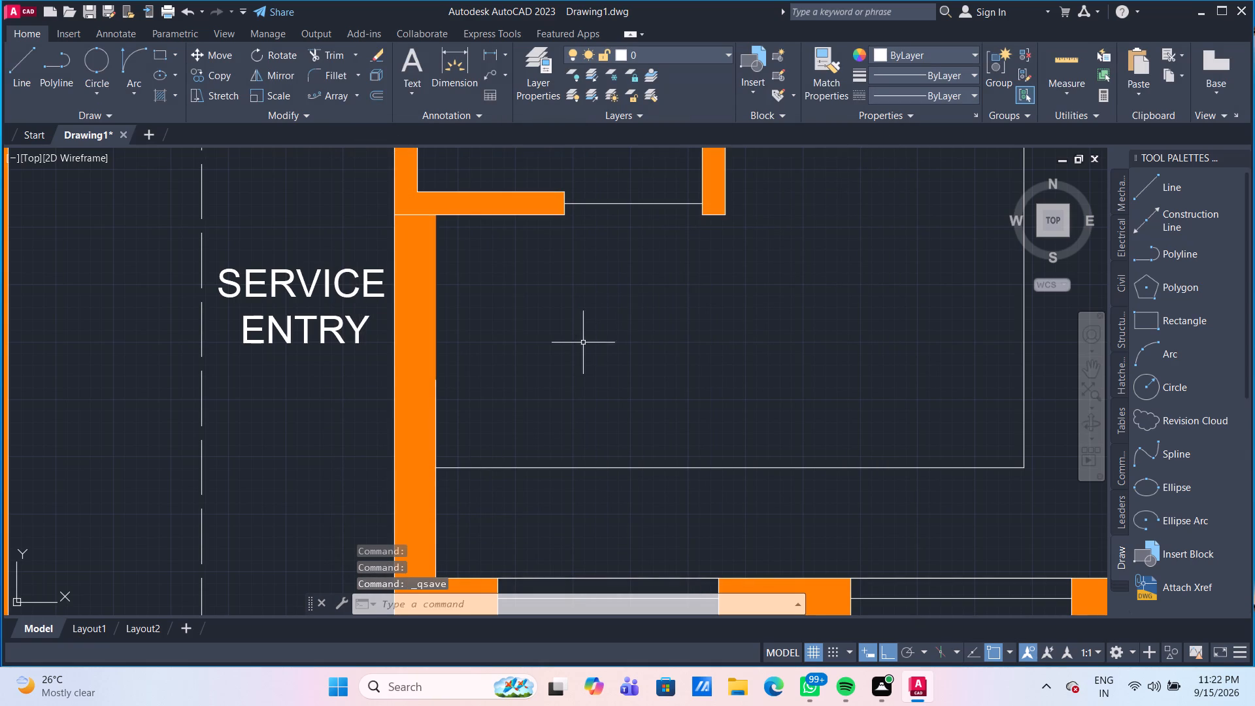
# Draw a horizontal line across the wall thickness at the lower end of the service entry opening.
pyautogui.click(27, 70)
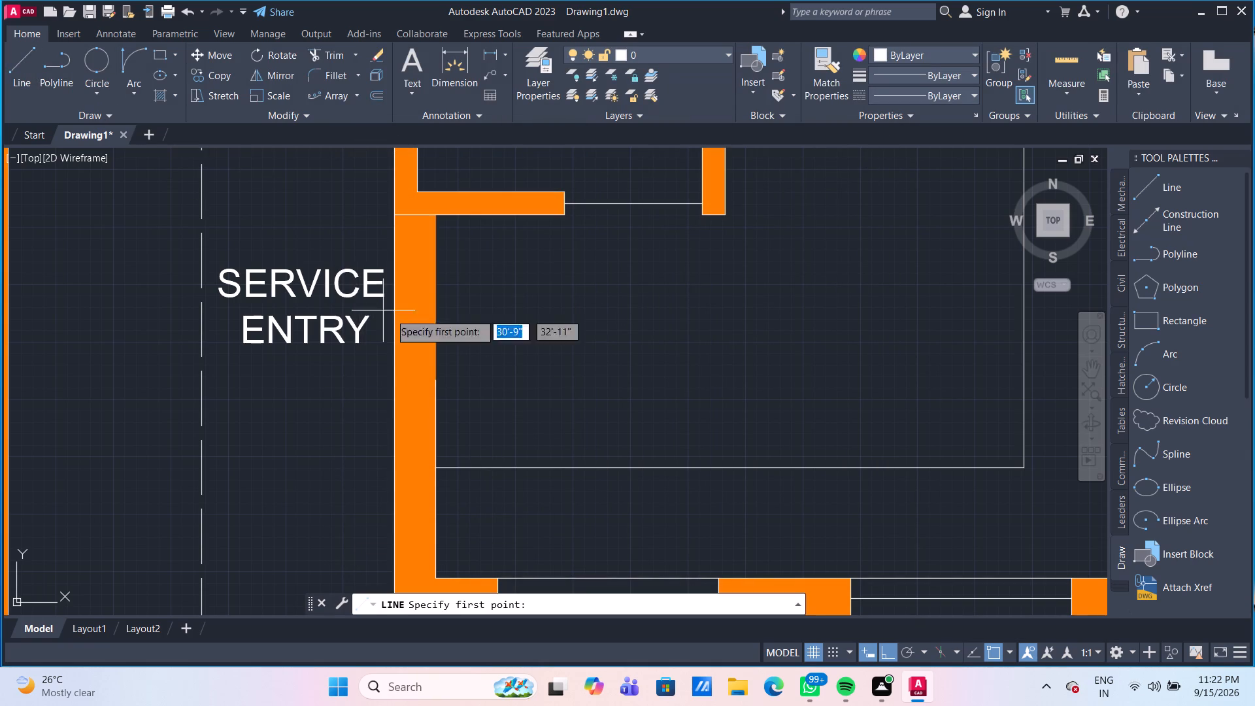
pyautogui.click(439, 380)
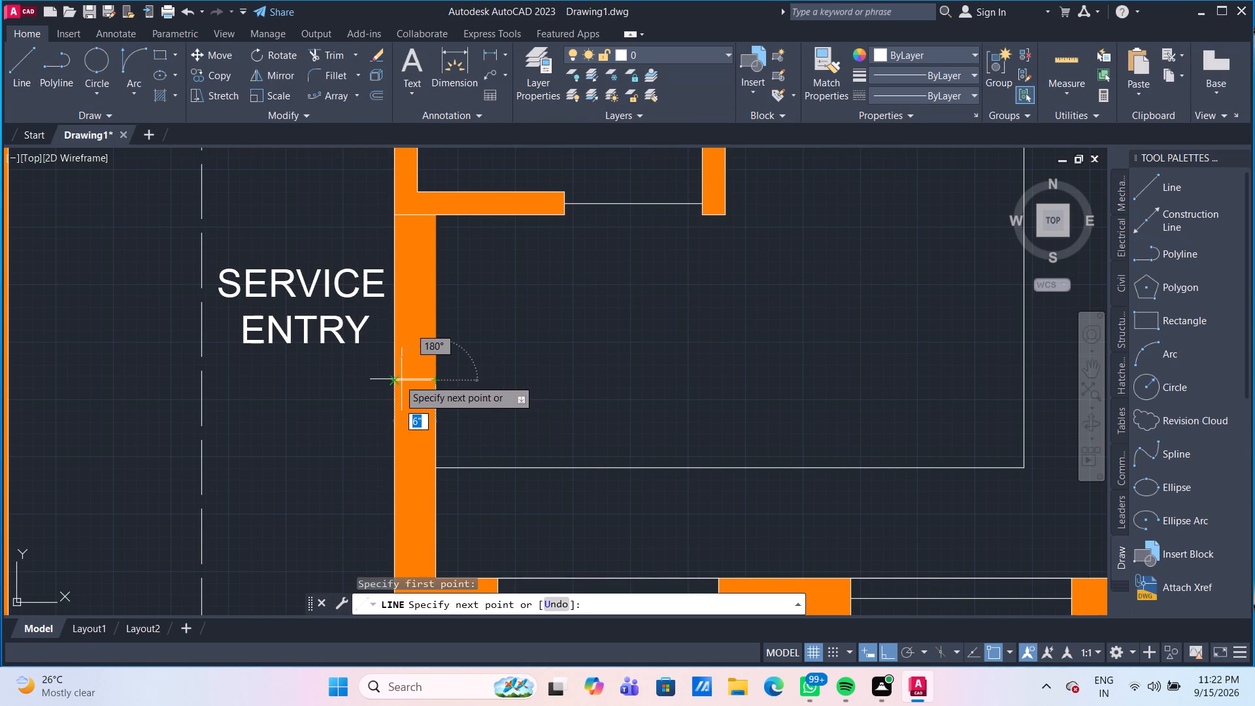
pyautogui.click(393, 379)
pyautogui.press('Escape')
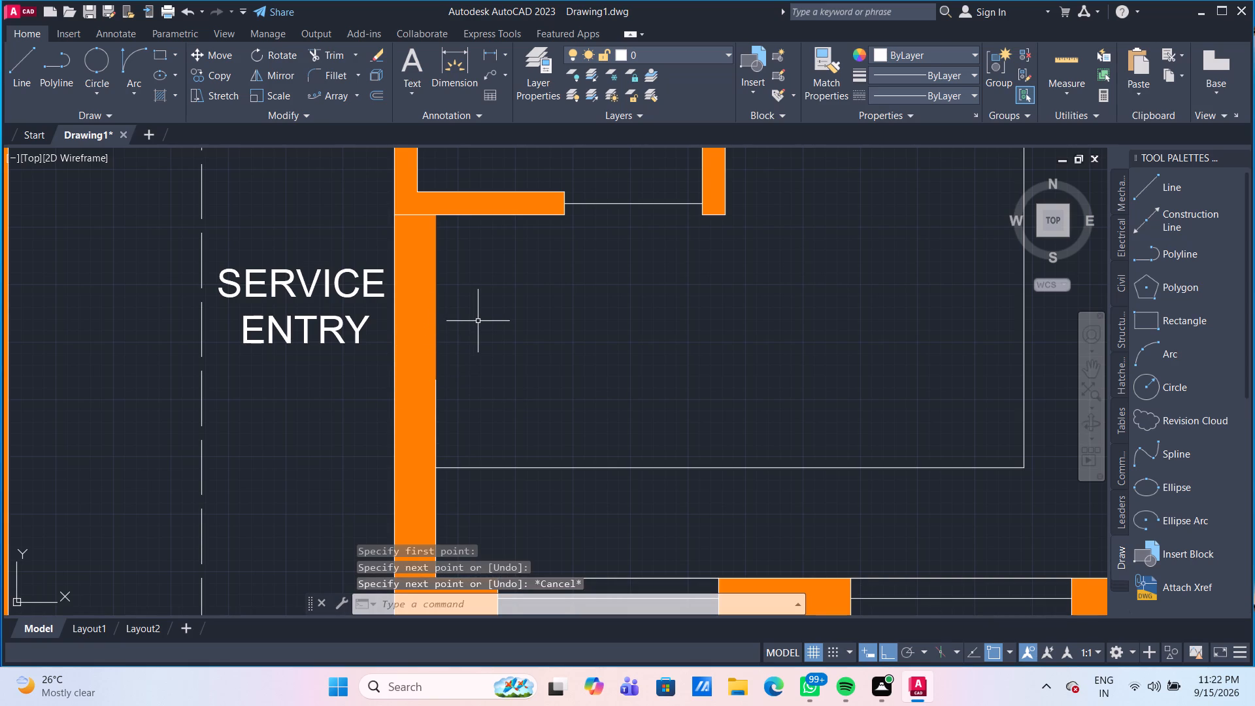
# Trim the solid orange hatch away from the wall segment at the service entry opening.
pyautogui.write('TR')
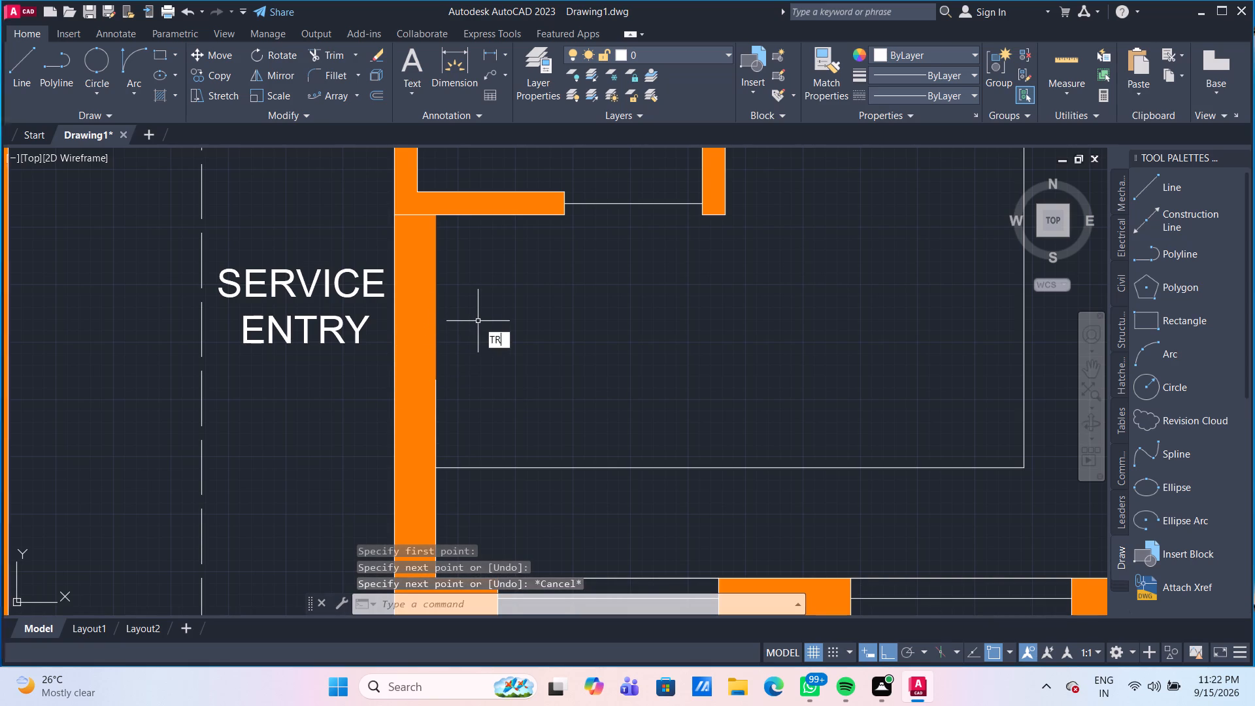
pyautogui.press('Return')
pyautogui.click(478, 321)
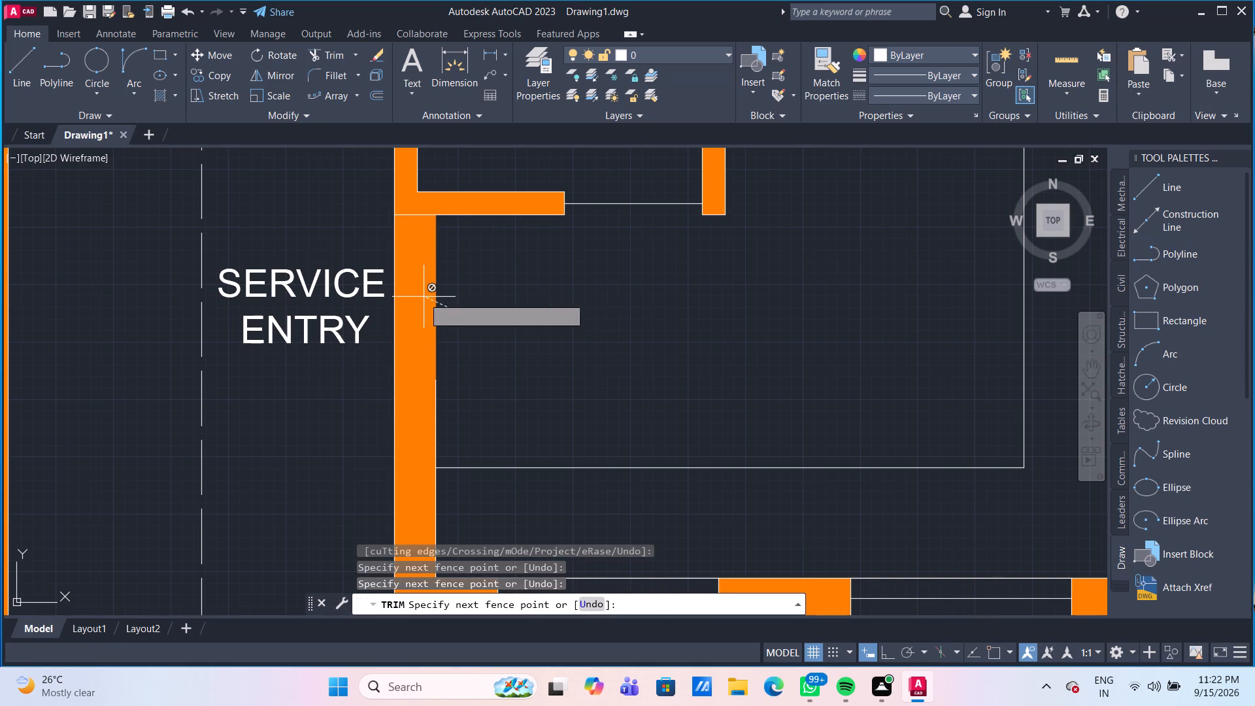
pyautogui.click(423, 297)
pyautogui.click(423, 297)
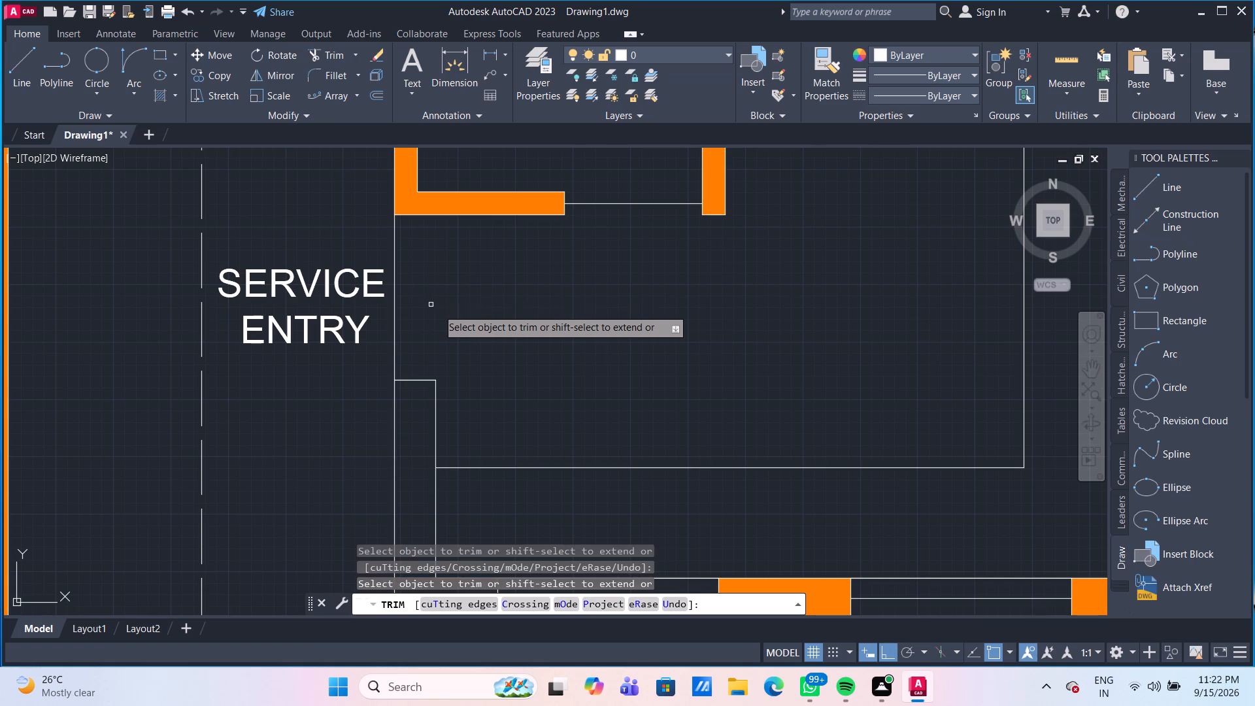
pyautogui.scroll(-3, 447, 314)
pyautogui.scroll(2, 454, 323)
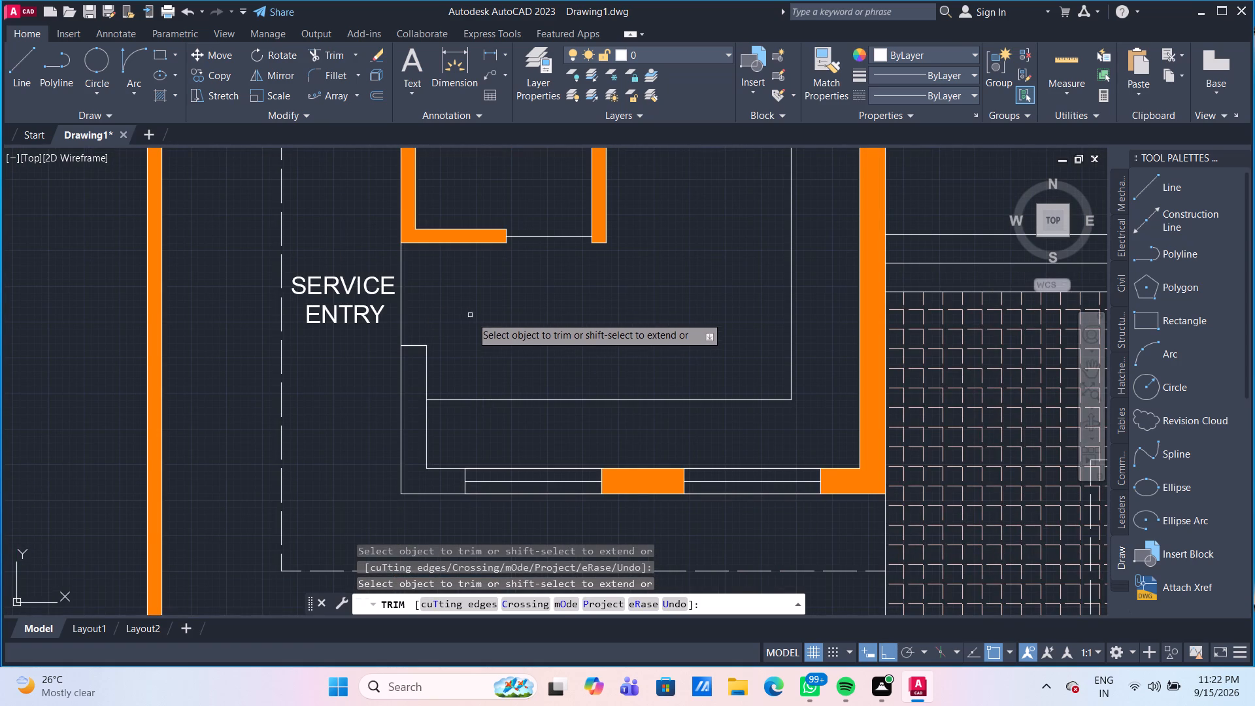
pyautogui.press('Escape')
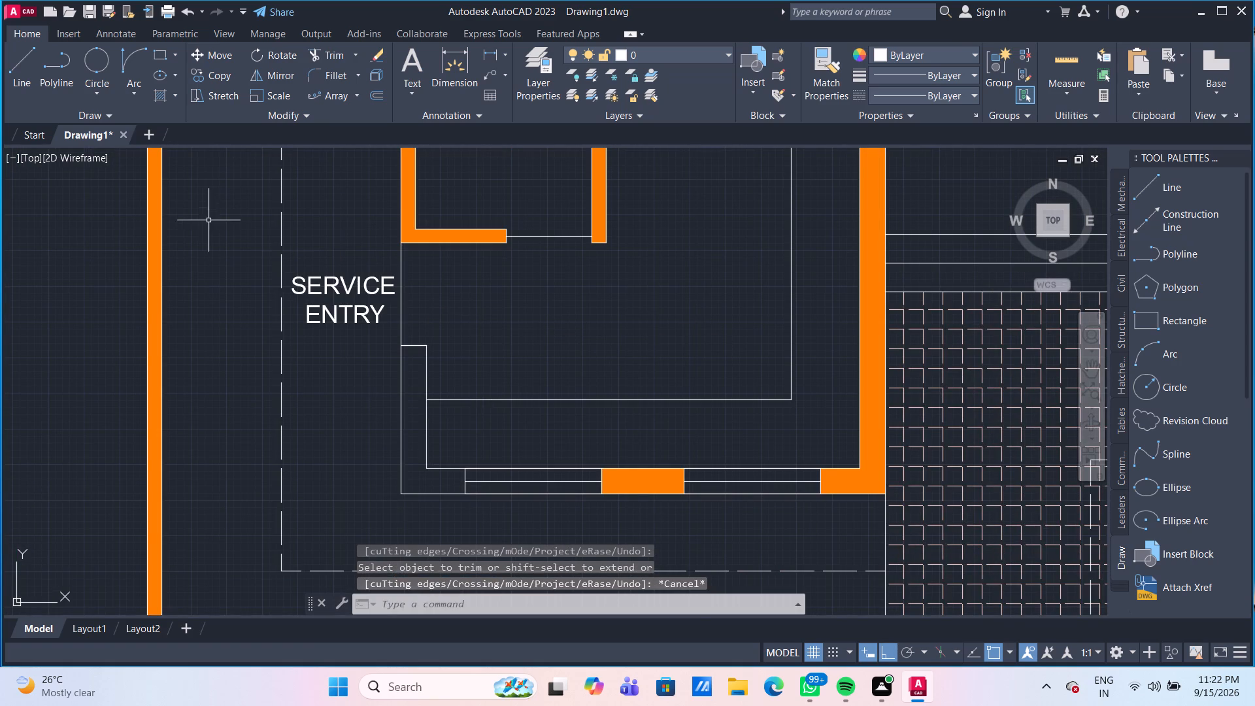
# Hatch the remaining wall below the service entry opening with the SOLID pattern in orange colour 30.
pyautogui.click(166, 90)
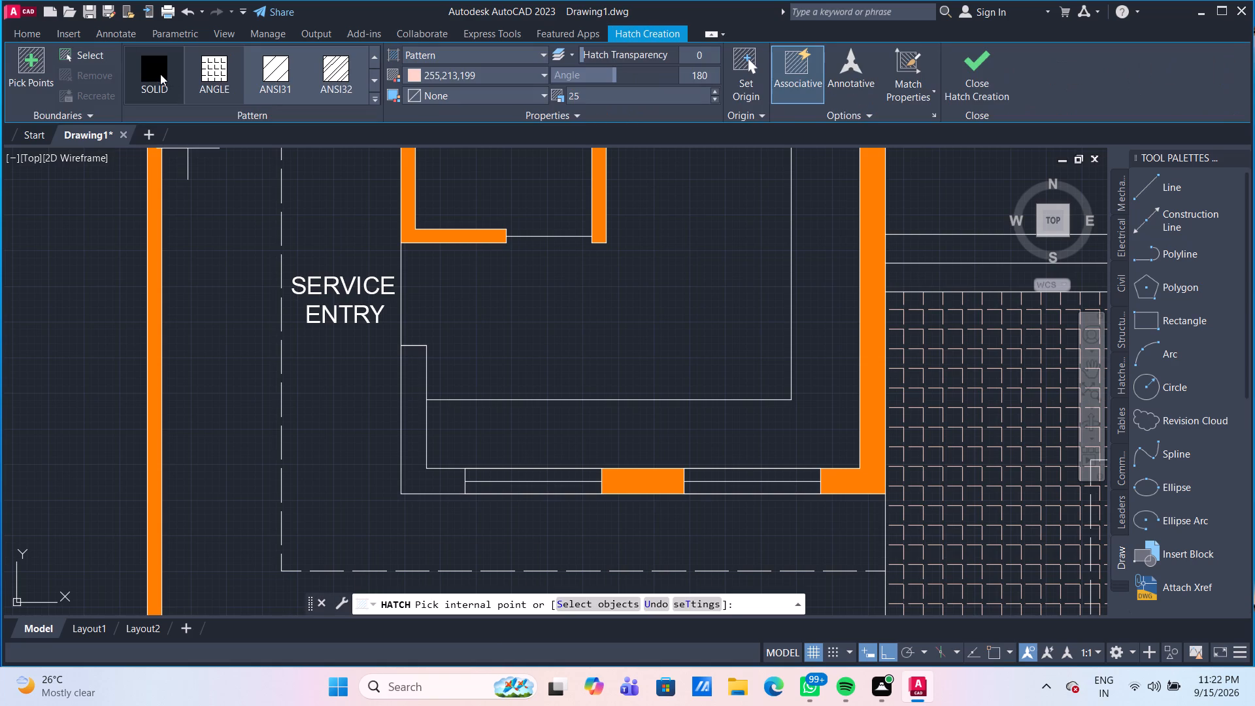
pyautogui.click(160, 74)
pyautogui.click(536, 72)
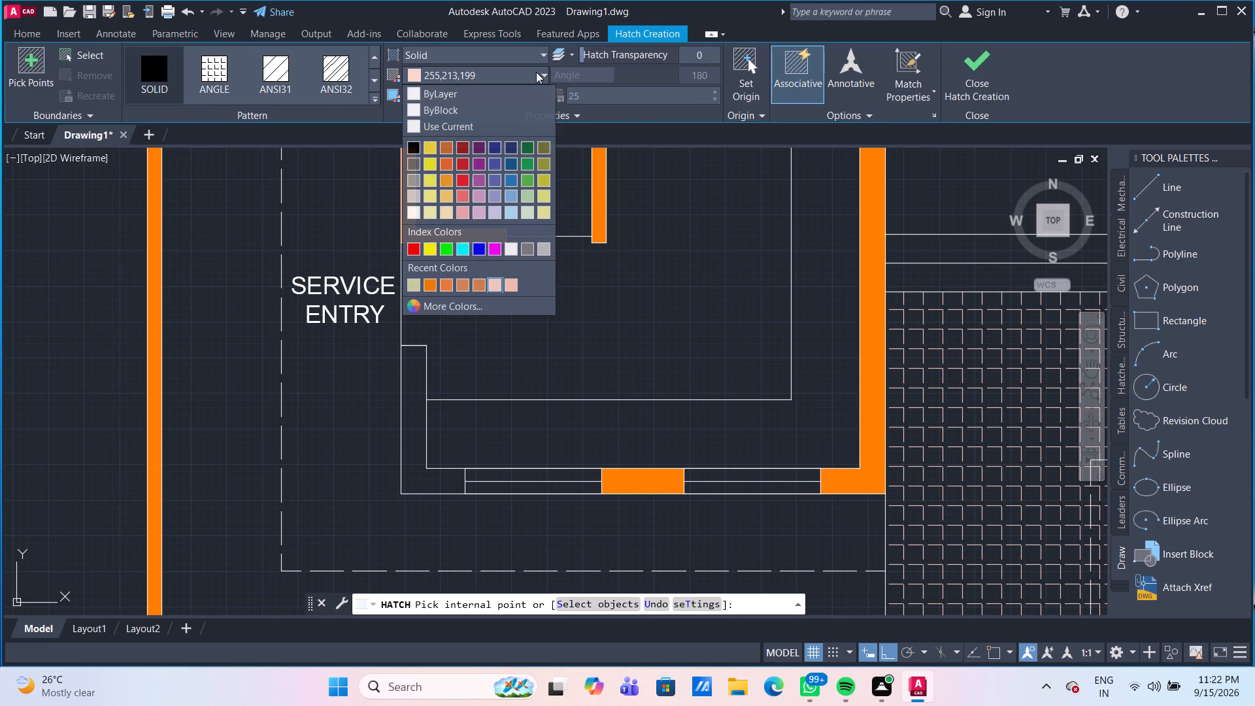
pyautogui.click(429, 288)
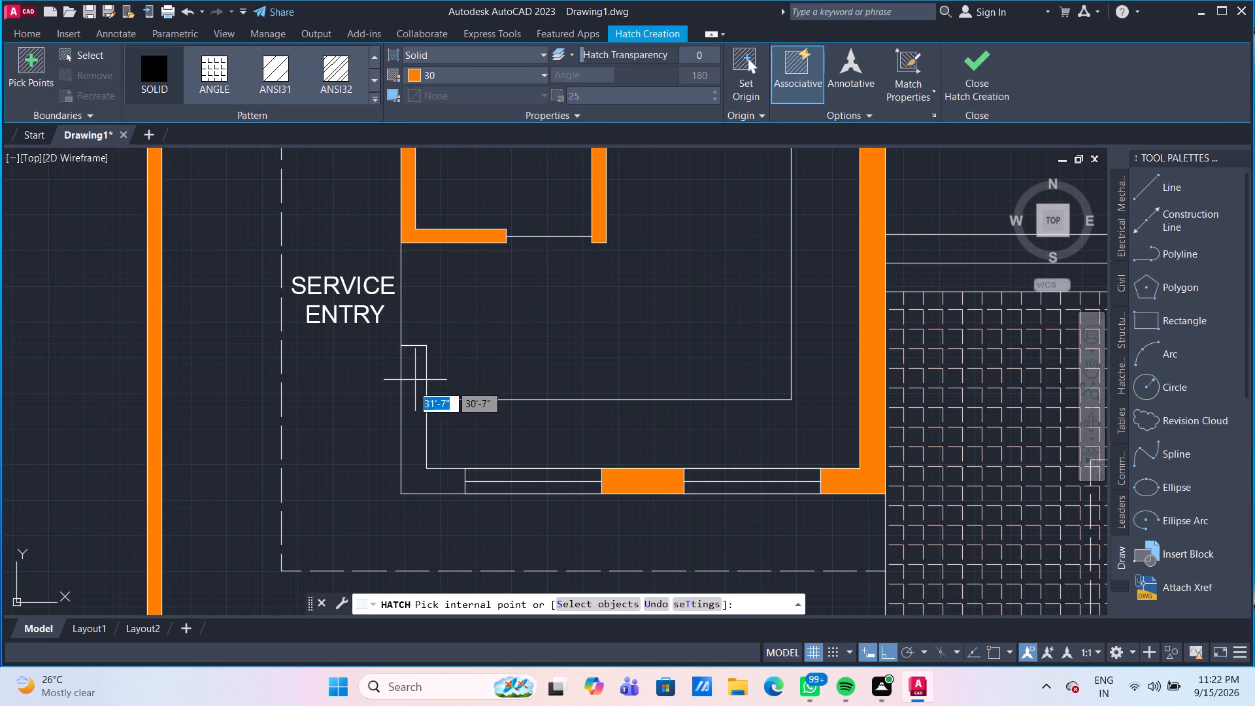
pyautogui.click(411, 395)
pyautogui.press('Escape')
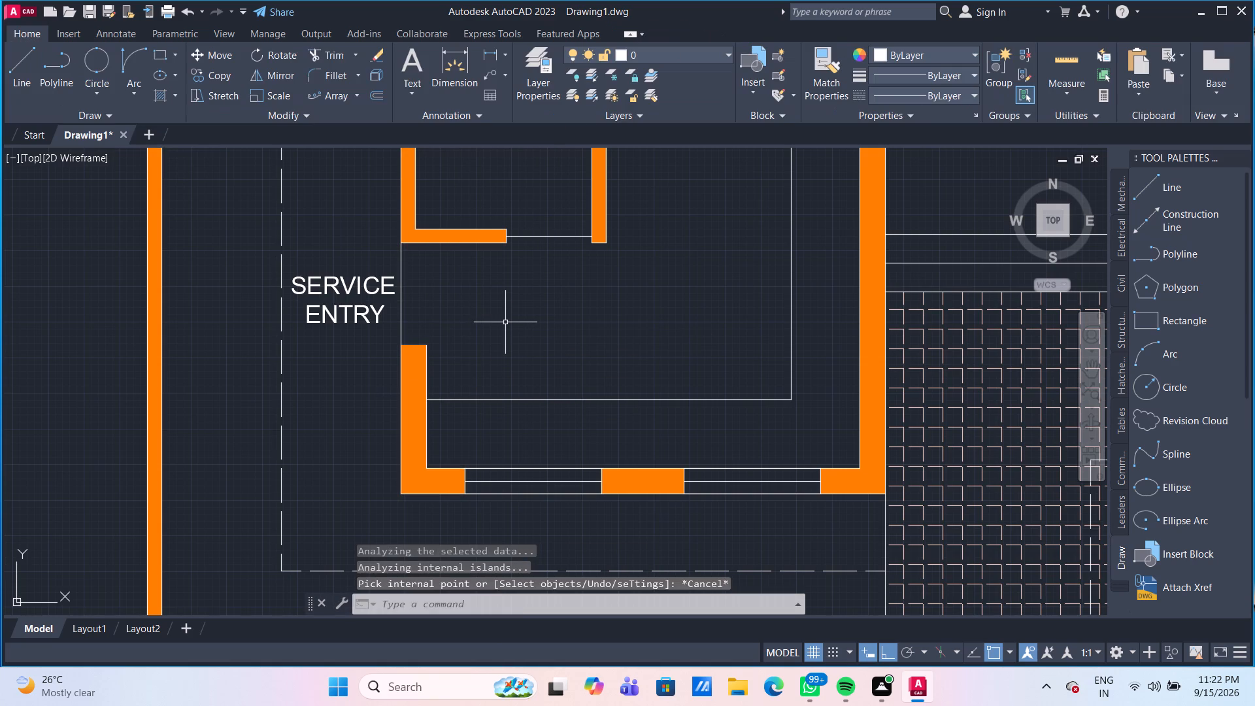
# Draw a vertical line about 3' long across the service entry opening, from the lower wall end's midpoint to the upper wall.
pyautogui.moveTo(16, 53); pyautogui.dragTo(20, 59)
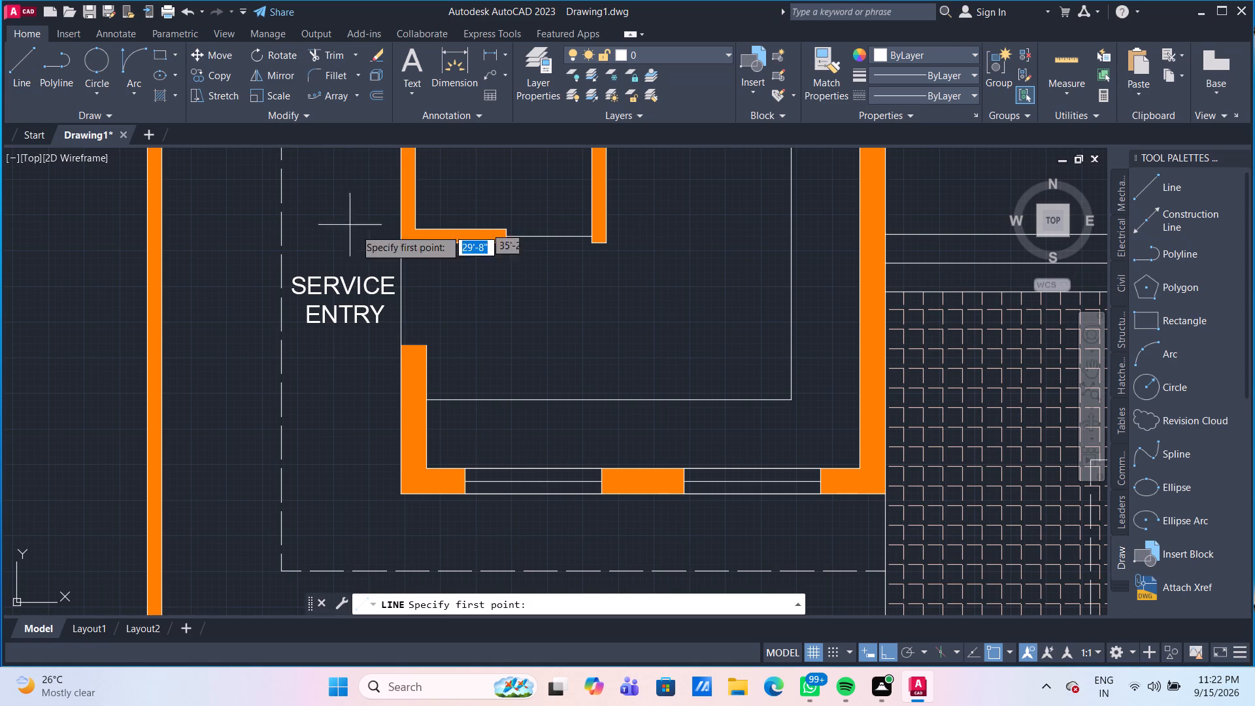
pyautogui.scroll(1, 431, 261)
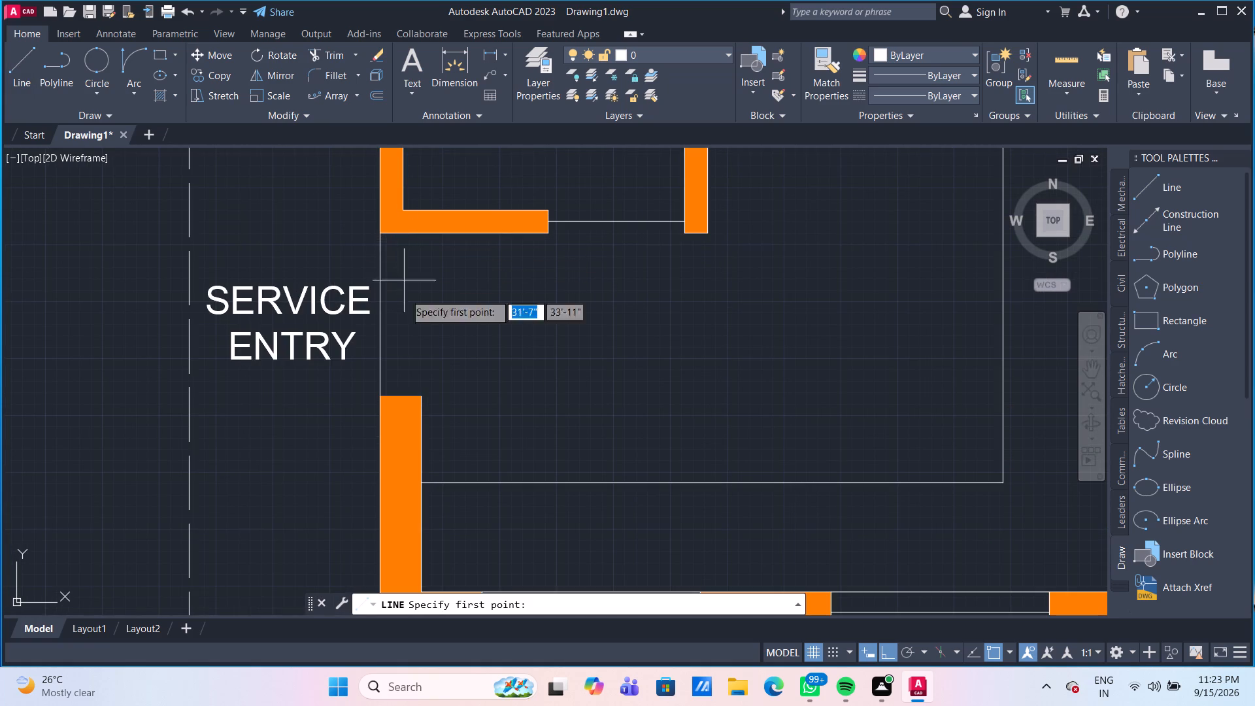
pyautogui.click(404, 397)
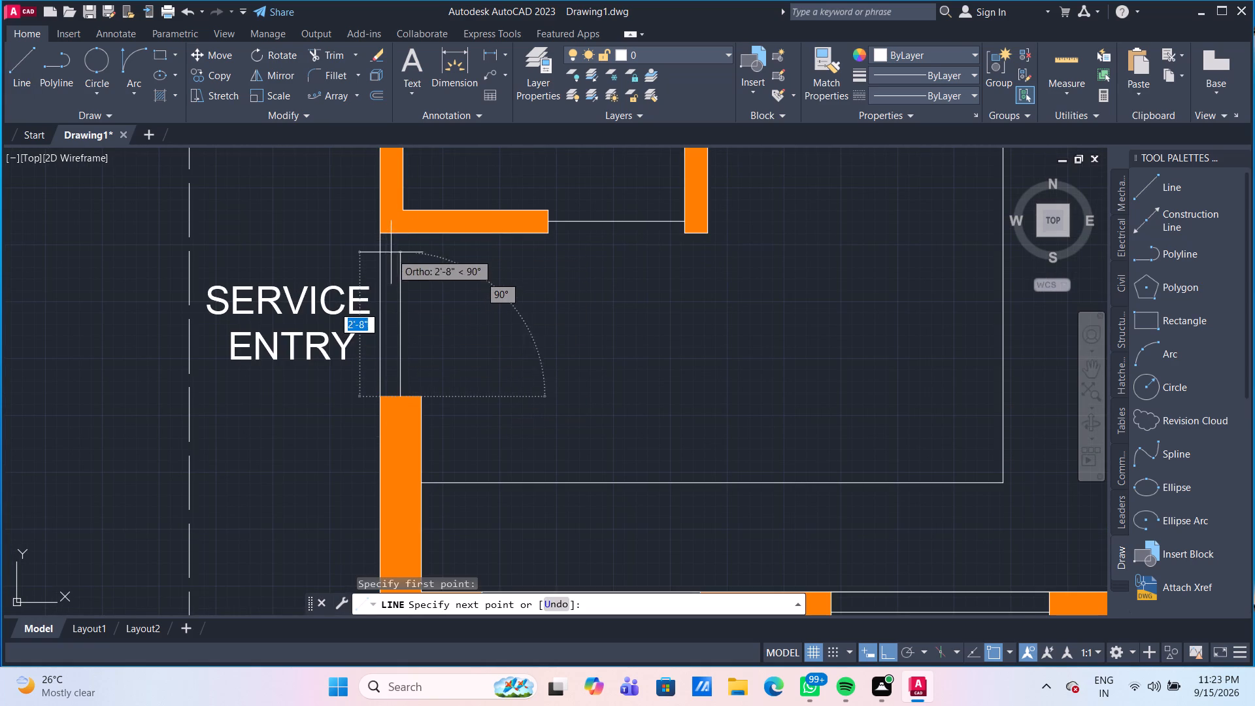
pyautogui.click(401, 233)
pyautogui.press('Escape')
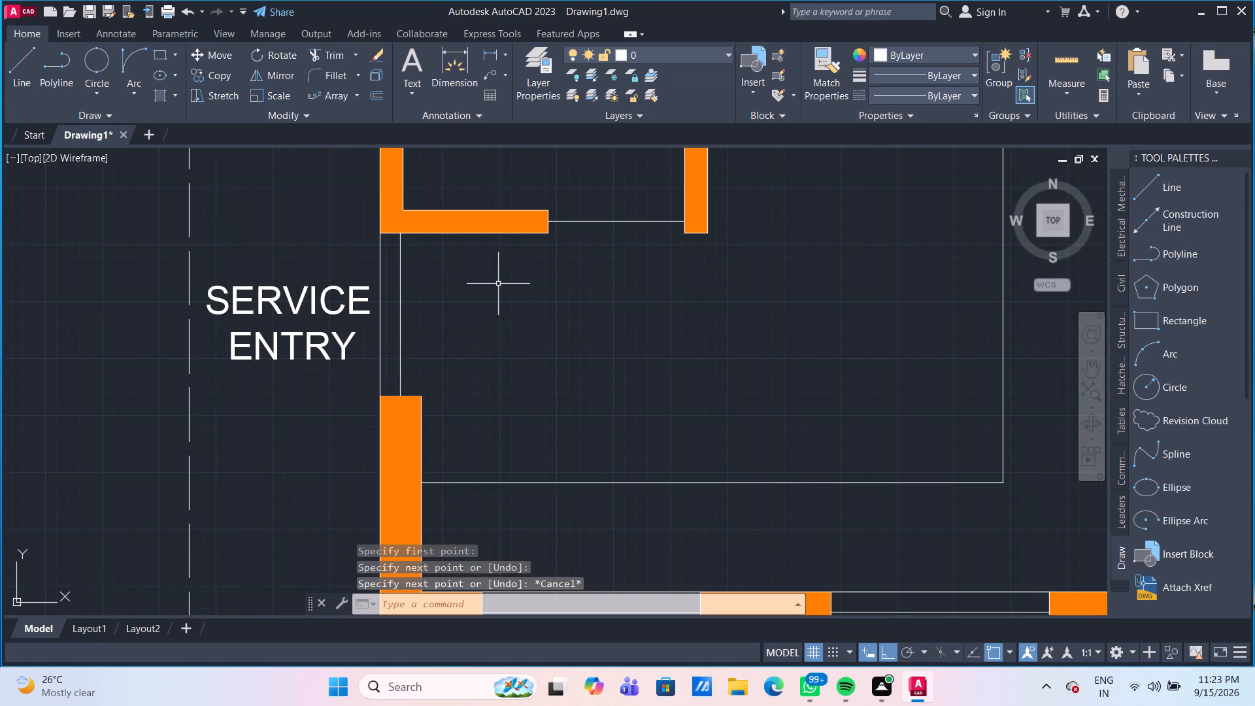
# Draw a line across the top end of the lower wall at the service entry opening.
pyautogui.click(24, 50)
pyautogui.scroll(2, 394, 378)
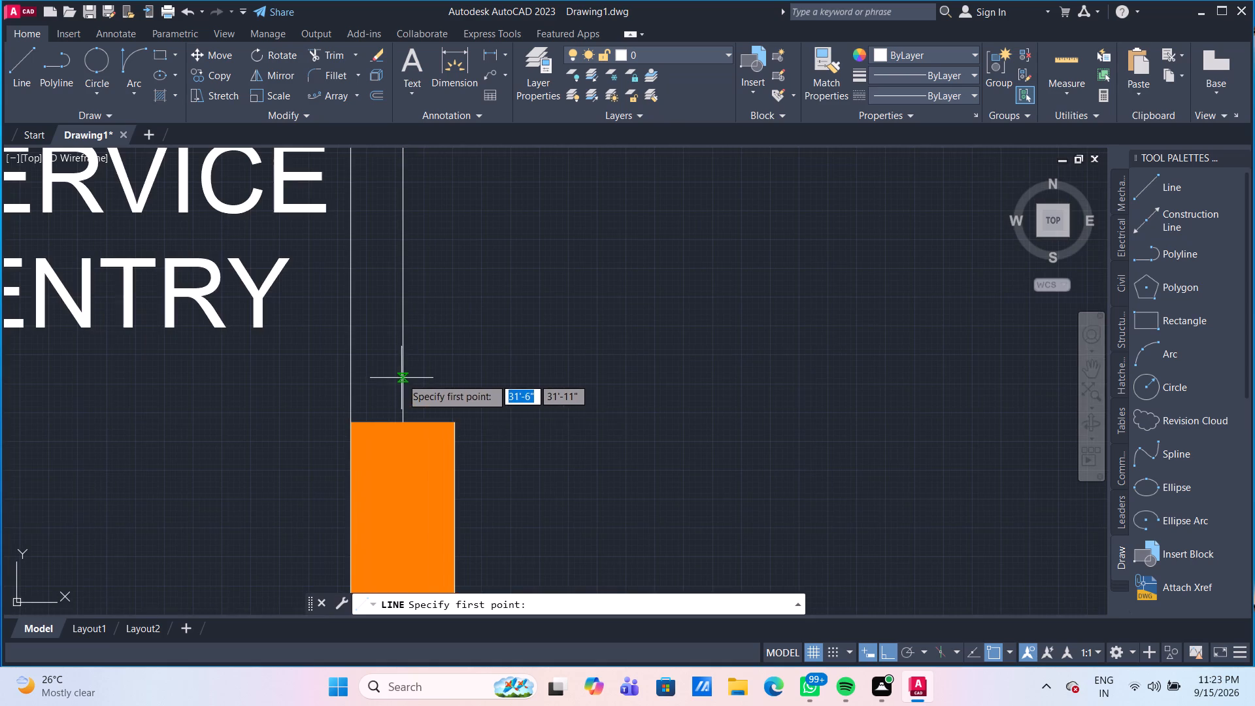
pyautogui.click(454, 422)
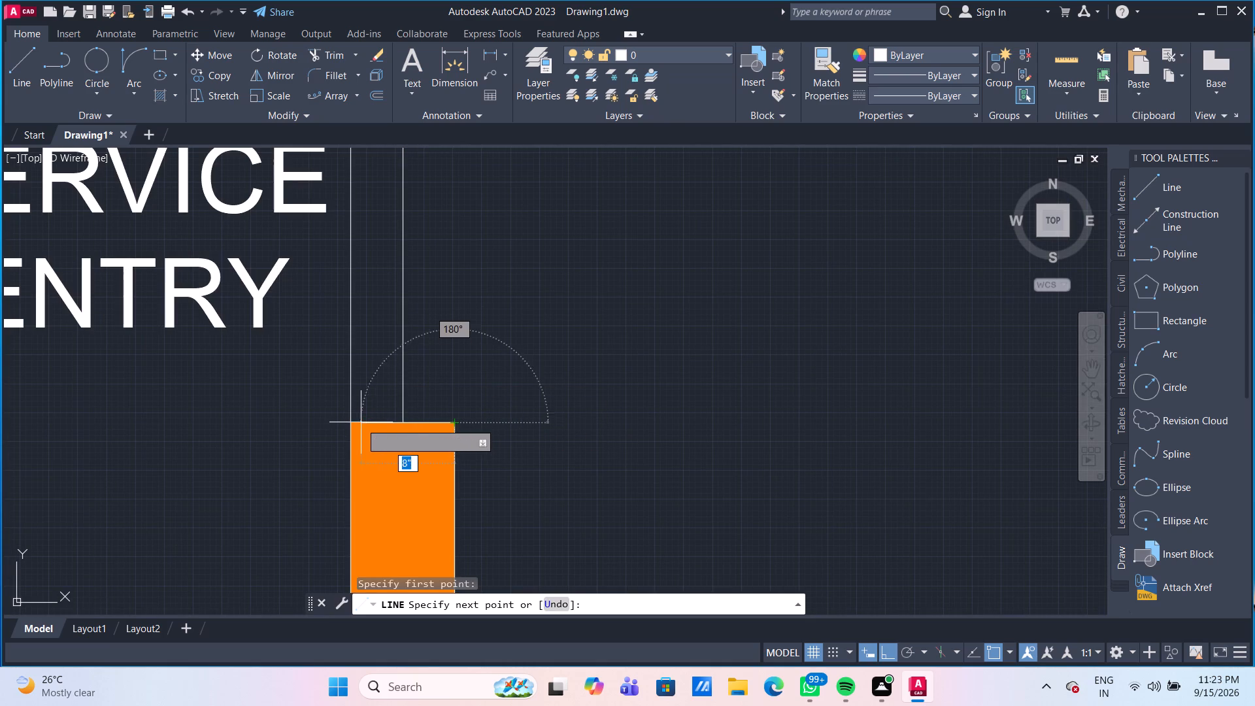
pyautogui.click(351, 422)
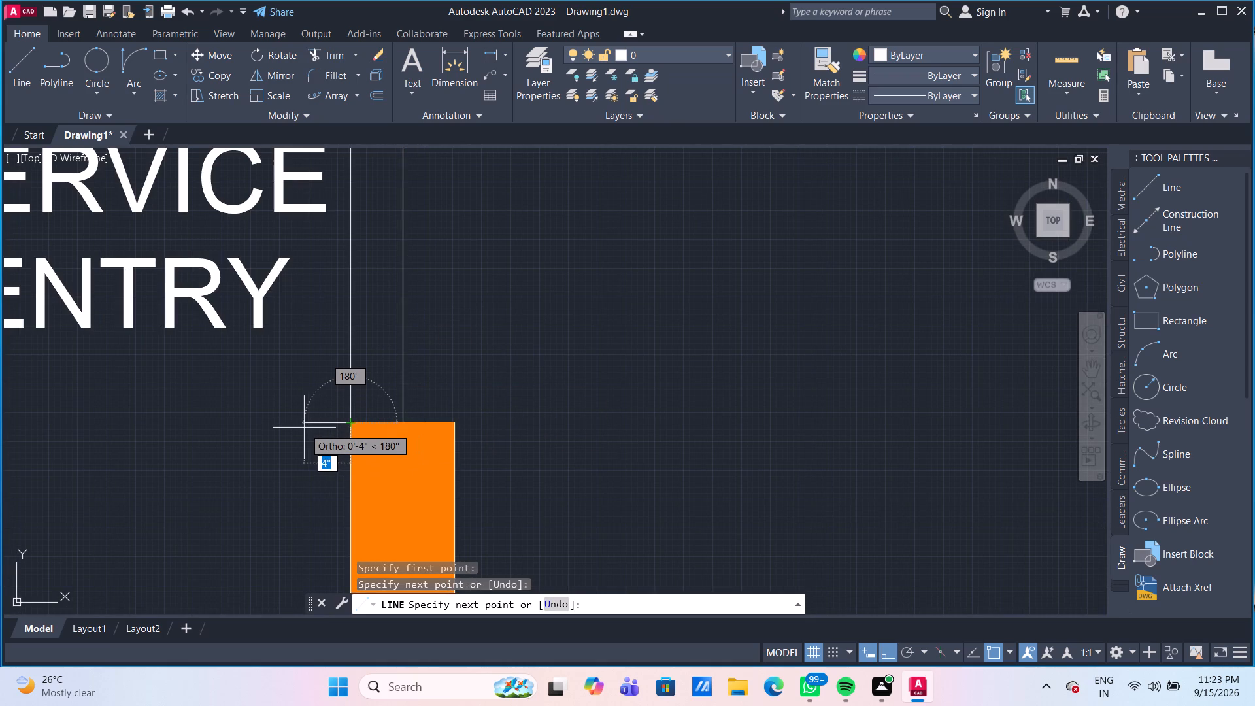
pyautogui.press('Return')
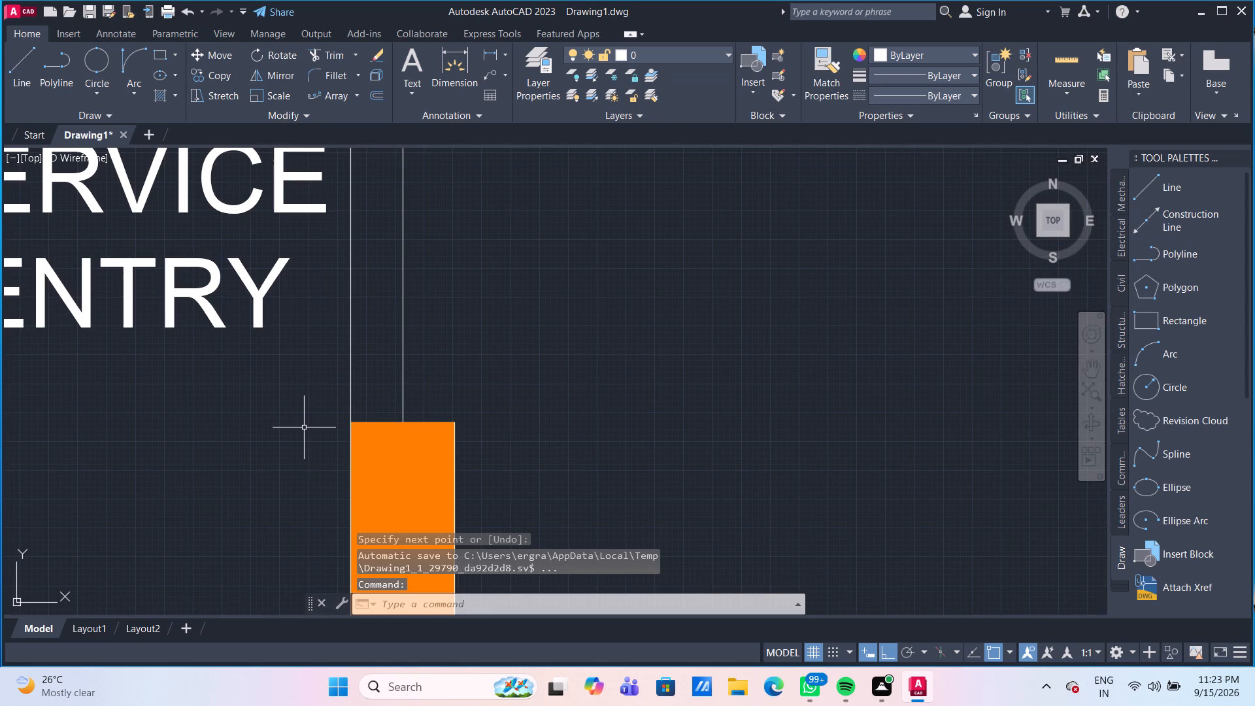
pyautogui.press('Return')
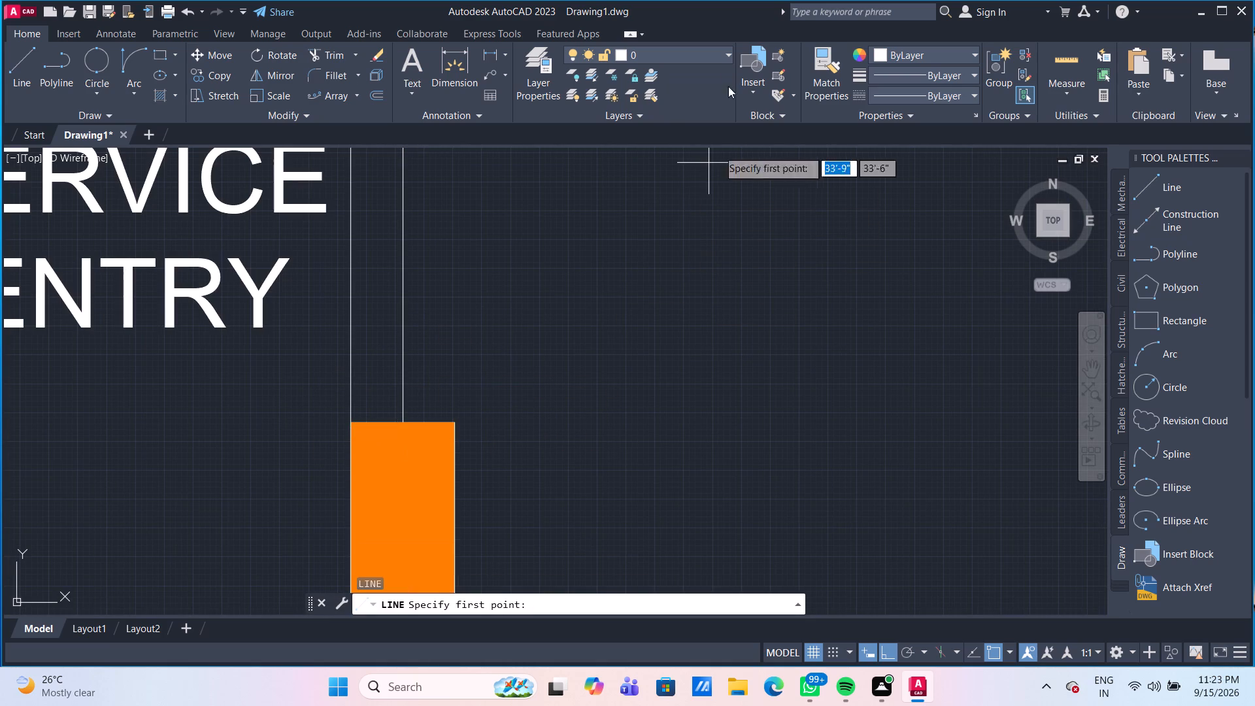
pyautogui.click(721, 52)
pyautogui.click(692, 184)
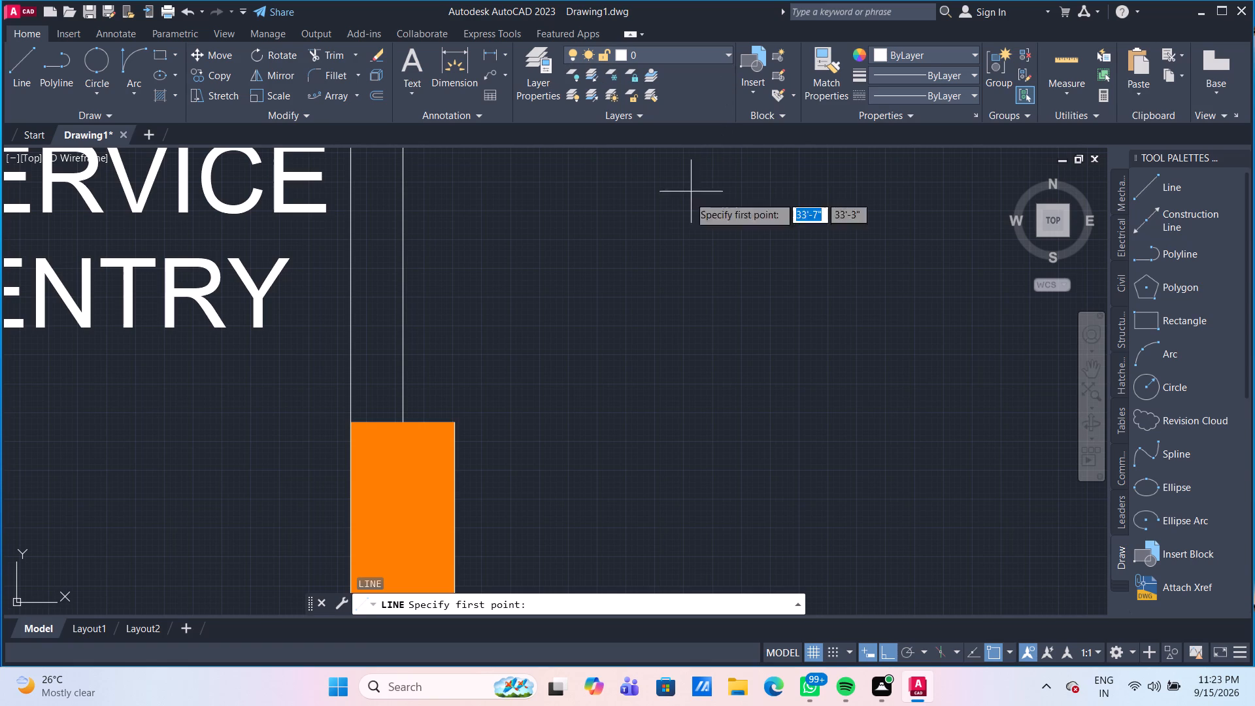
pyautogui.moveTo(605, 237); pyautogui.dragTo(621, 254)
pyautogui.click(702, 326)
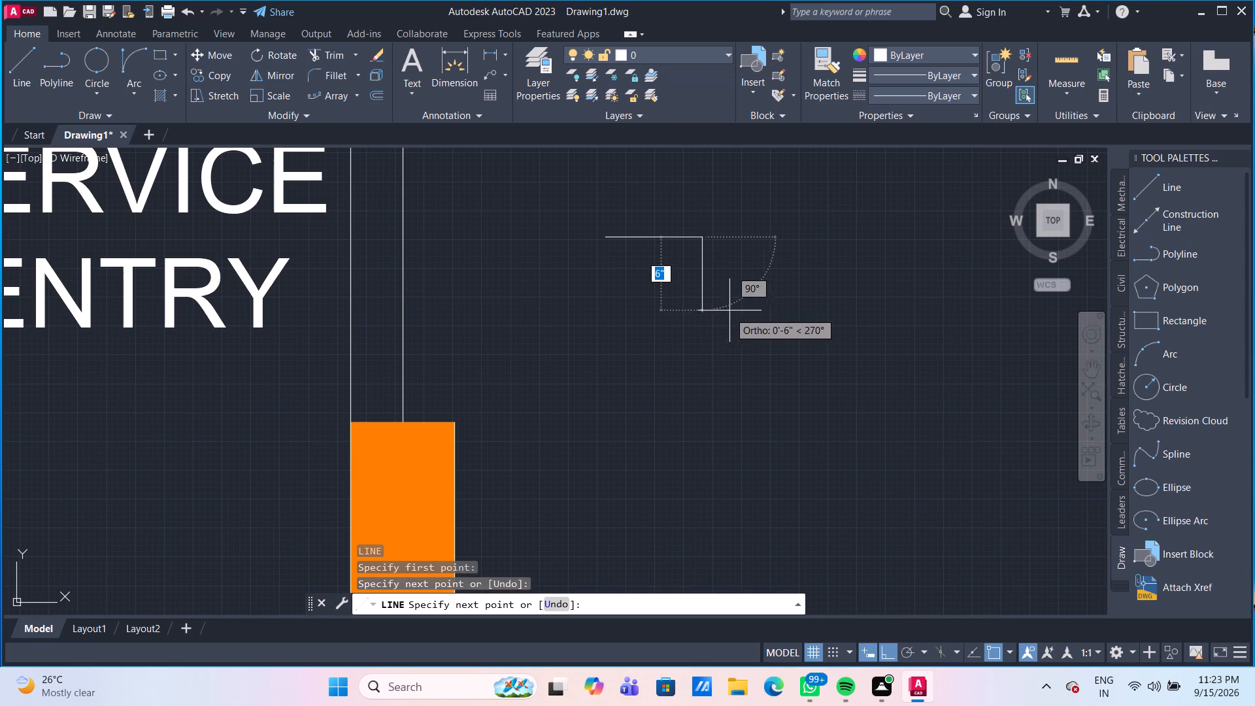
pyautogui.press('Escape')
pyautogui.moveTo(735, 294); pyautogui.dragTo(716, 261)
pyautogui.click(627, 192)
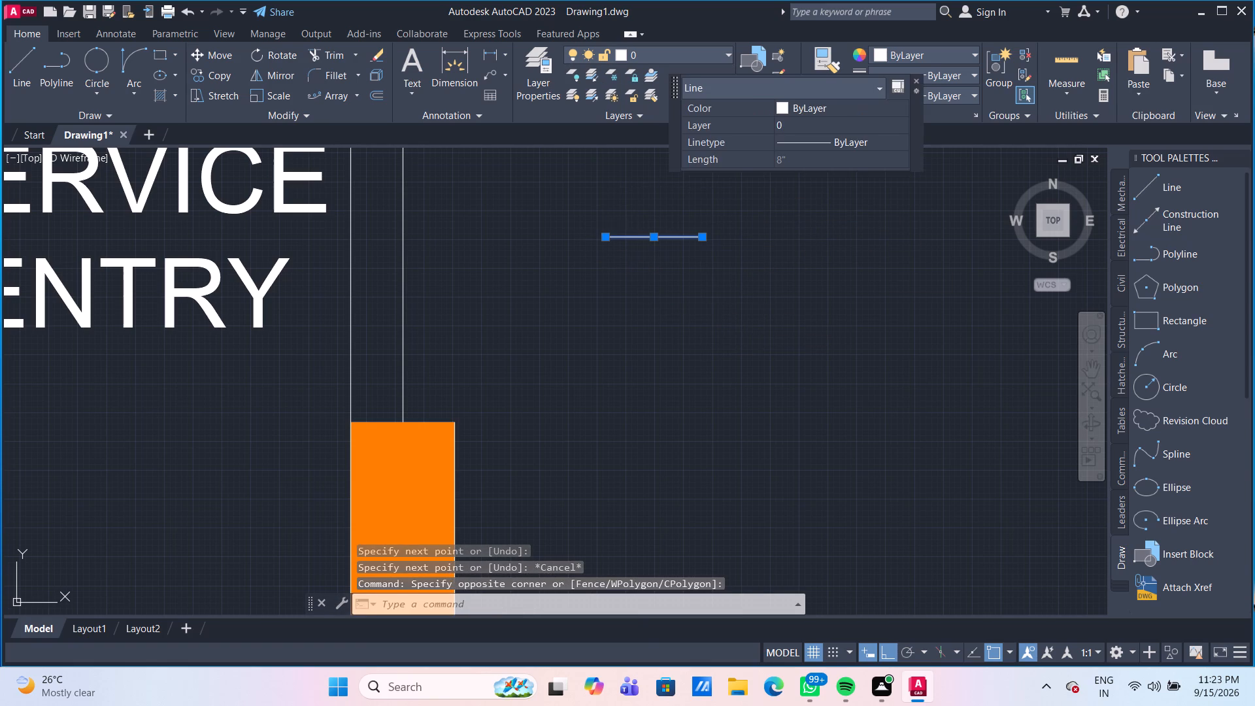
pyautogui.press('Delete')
# Hatch the outer L-shaped strip beyond the dashed line near the service entry with the GOST_WOOD pattern in colour 211,217,165.
pyautogui.scroll(-3, 643, 290)
pyautogui.moveTo(690, 314); pyautogui.dragTo(635, 350, button='middle')
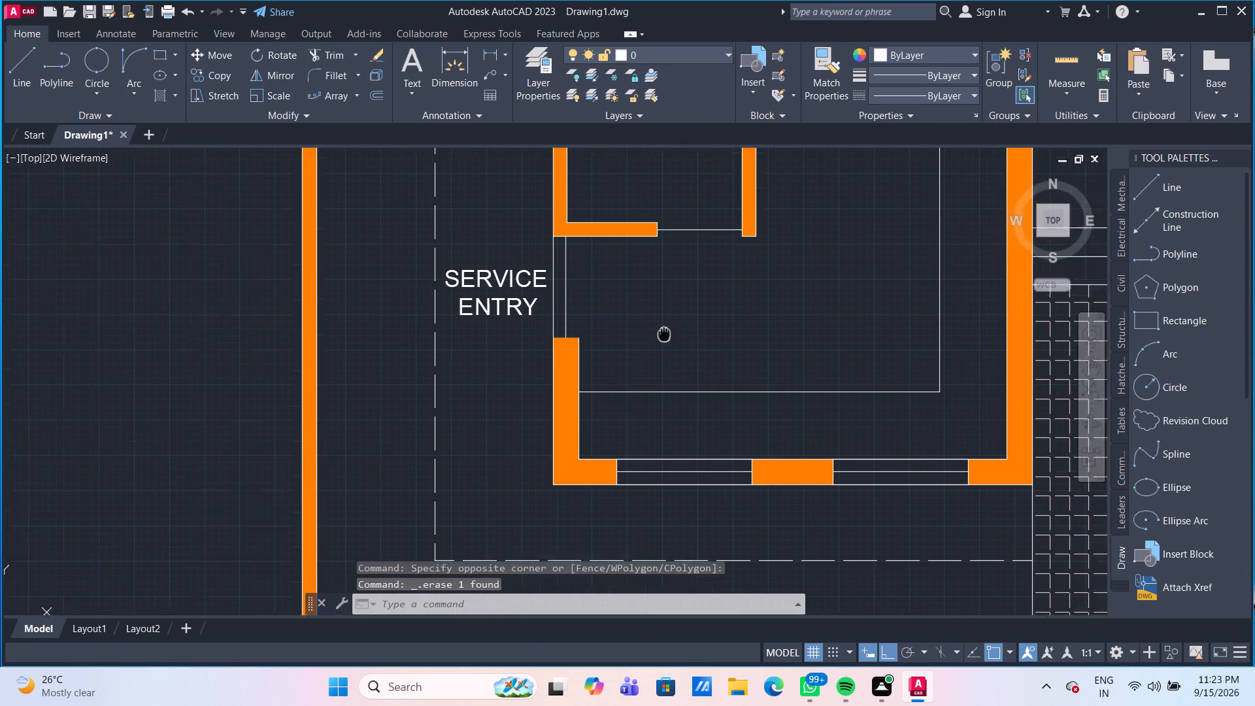
pyautogui.moveTo(635, 350); pyautogui.dragTo(604, 368, button='middle')
pyautogui.scroll(-3, 604, 368)
pyautogui.moveTo(608, 422); pyautogui.dragTo(589, 394, button='middle')
pyautogui.scroll(1, 593, 400)
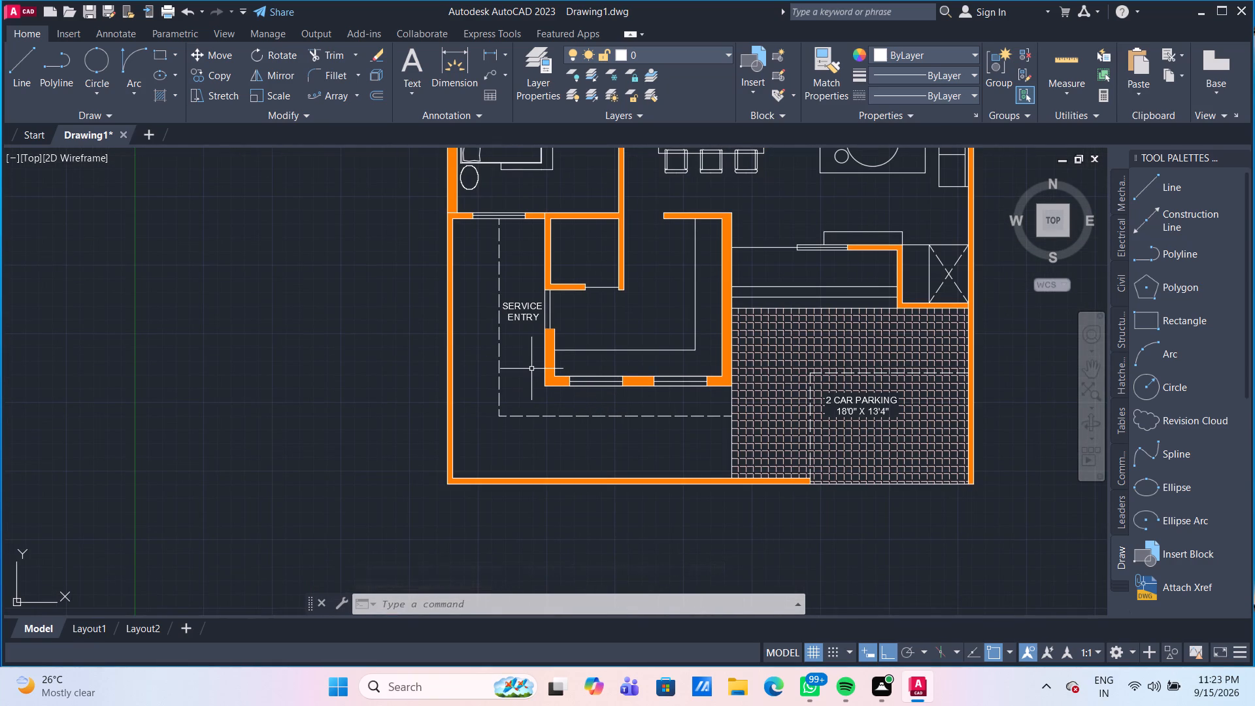
pyautogui.click(159, 90)
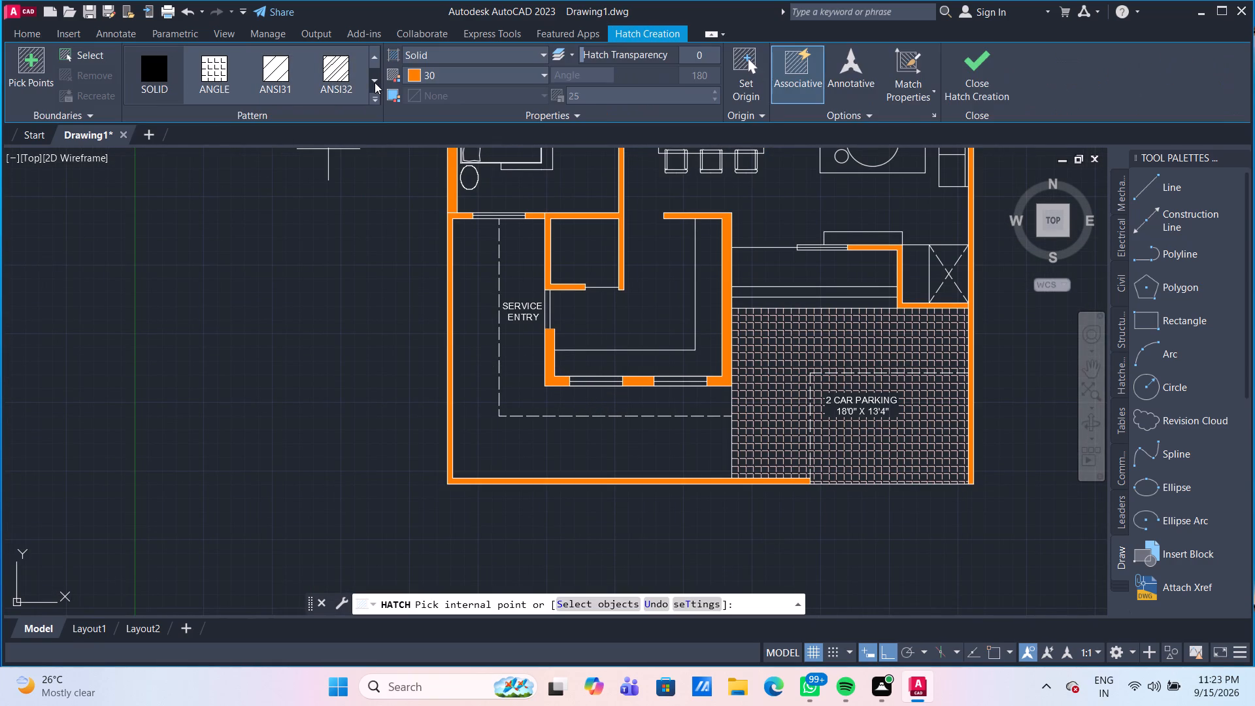
pyautogui.click(375, 82)
pyautogui.click(378, 85)
pyautogui.click(378, 85)
pyautogui.click(378, 85)
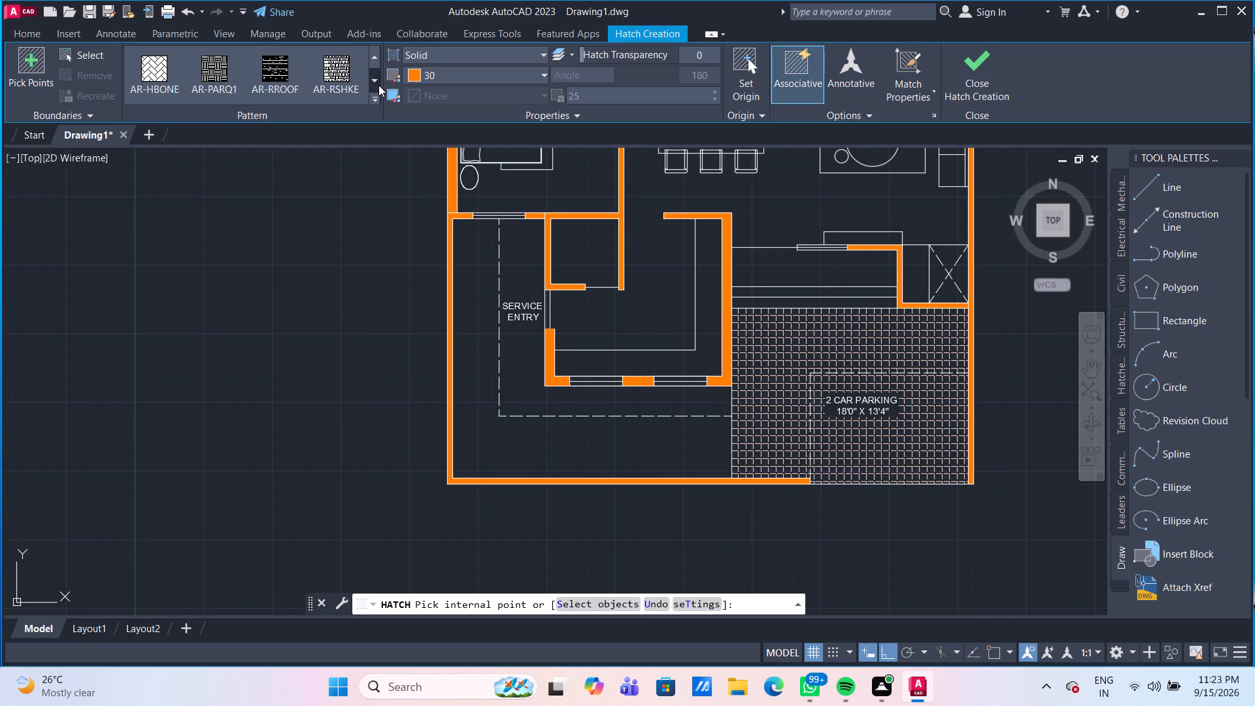
pyautogui.click(378, 85)
pyautogui.click(378, 85)
pyautogui.click(378, 85)
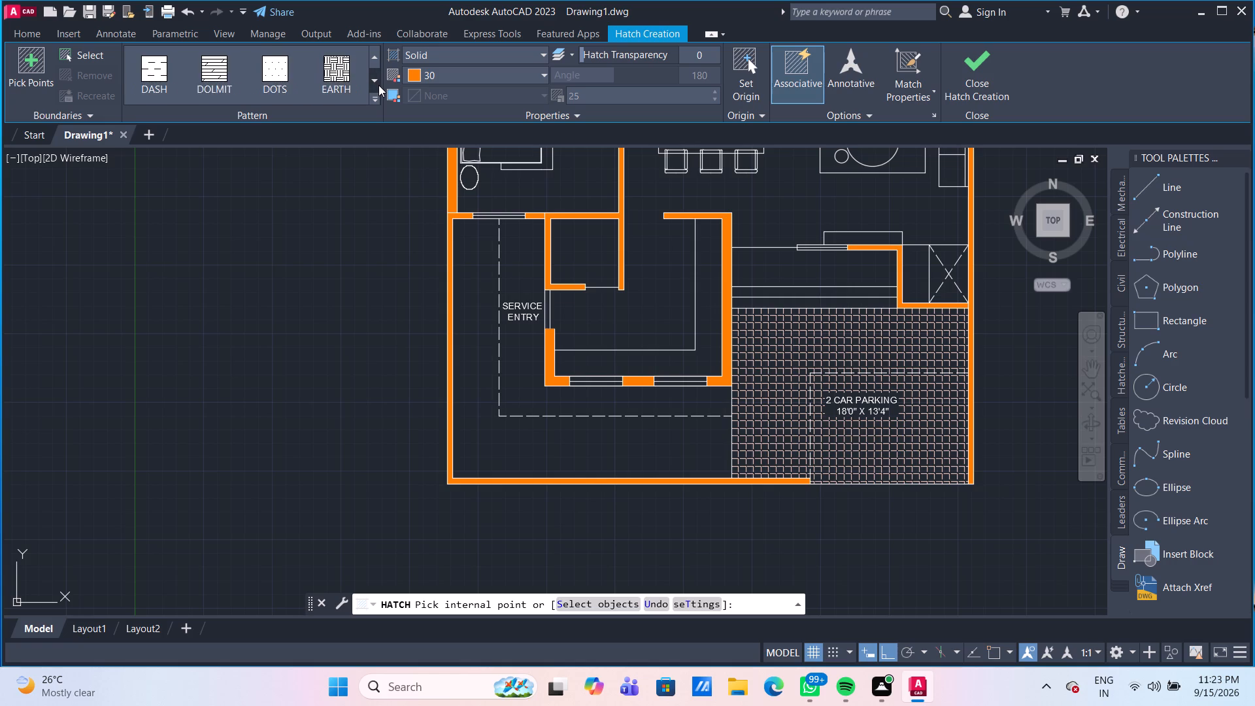
pyautogui.click(378, 85)
pyautogui.click(378, 85)
pyautogui.click(142, 69)
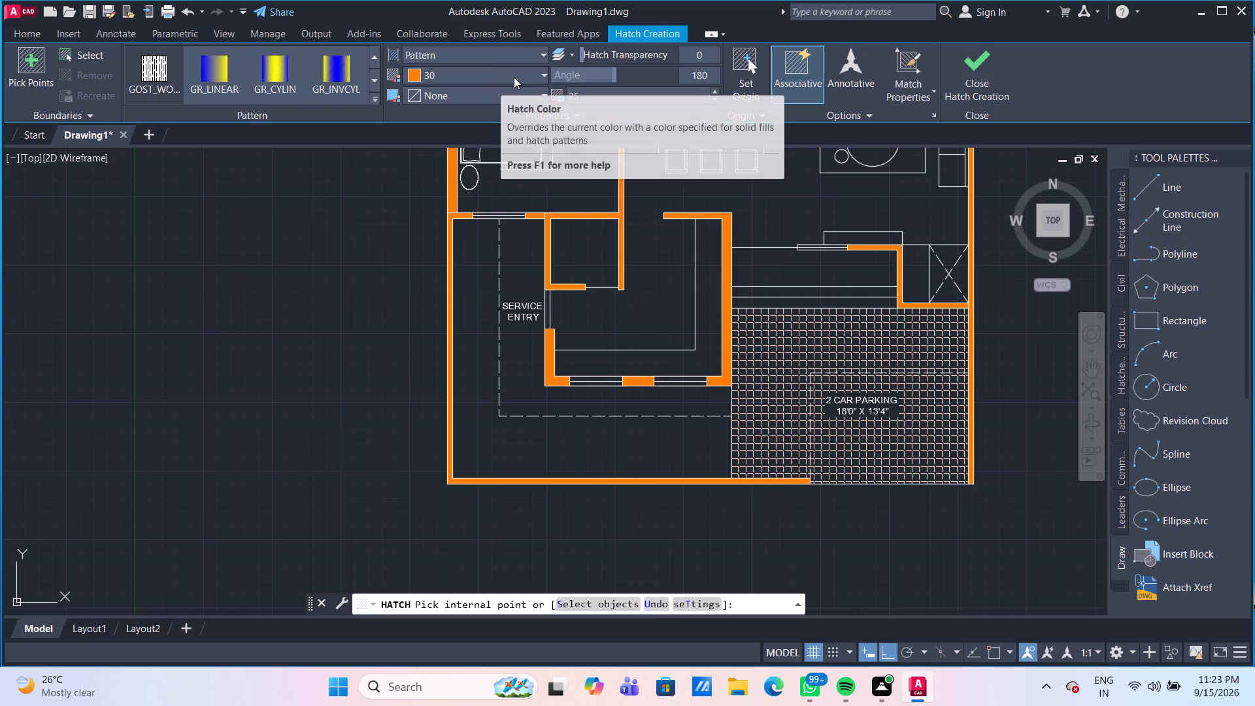
pyautogui.click(533, 77)
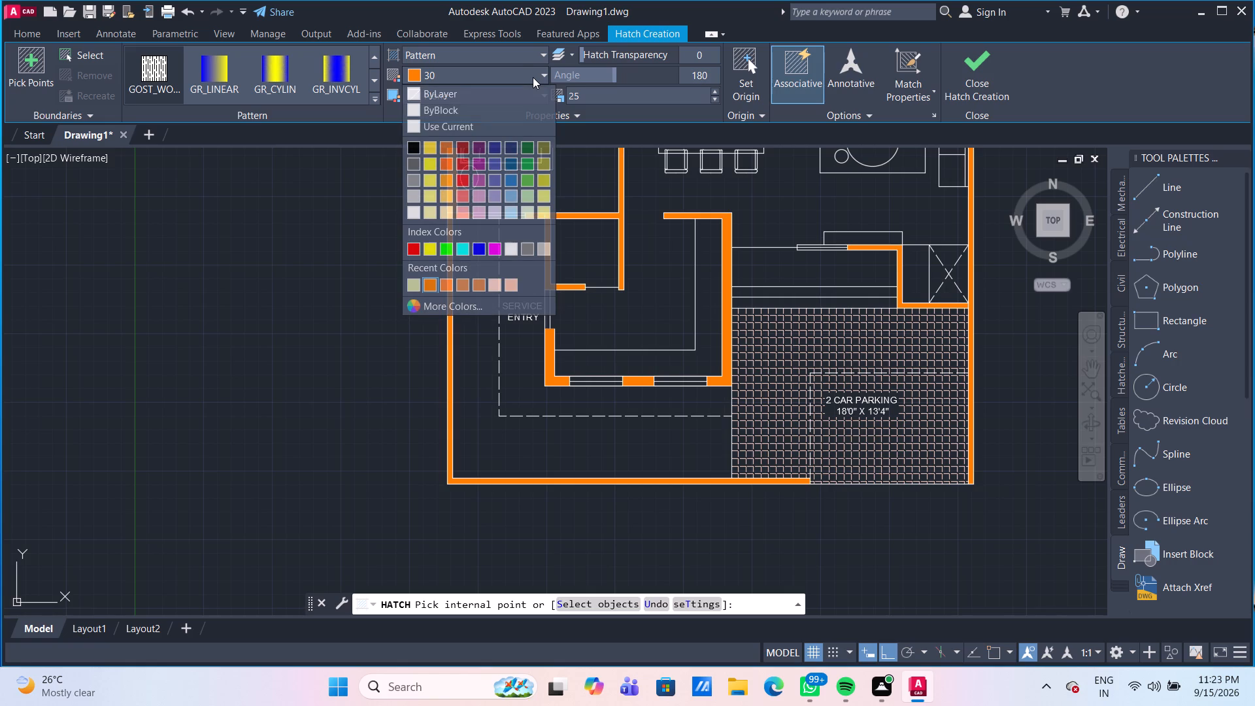
pyautogui.click(415, 284)
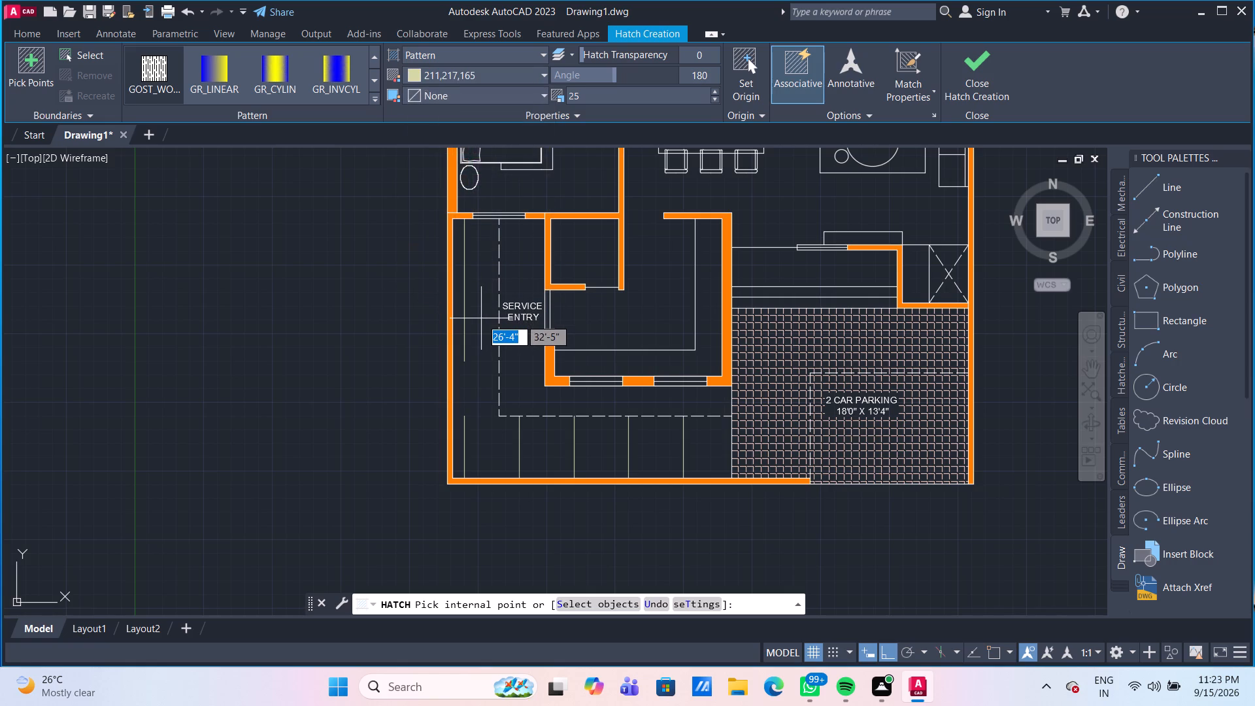
pyautogui.click(481, 318)
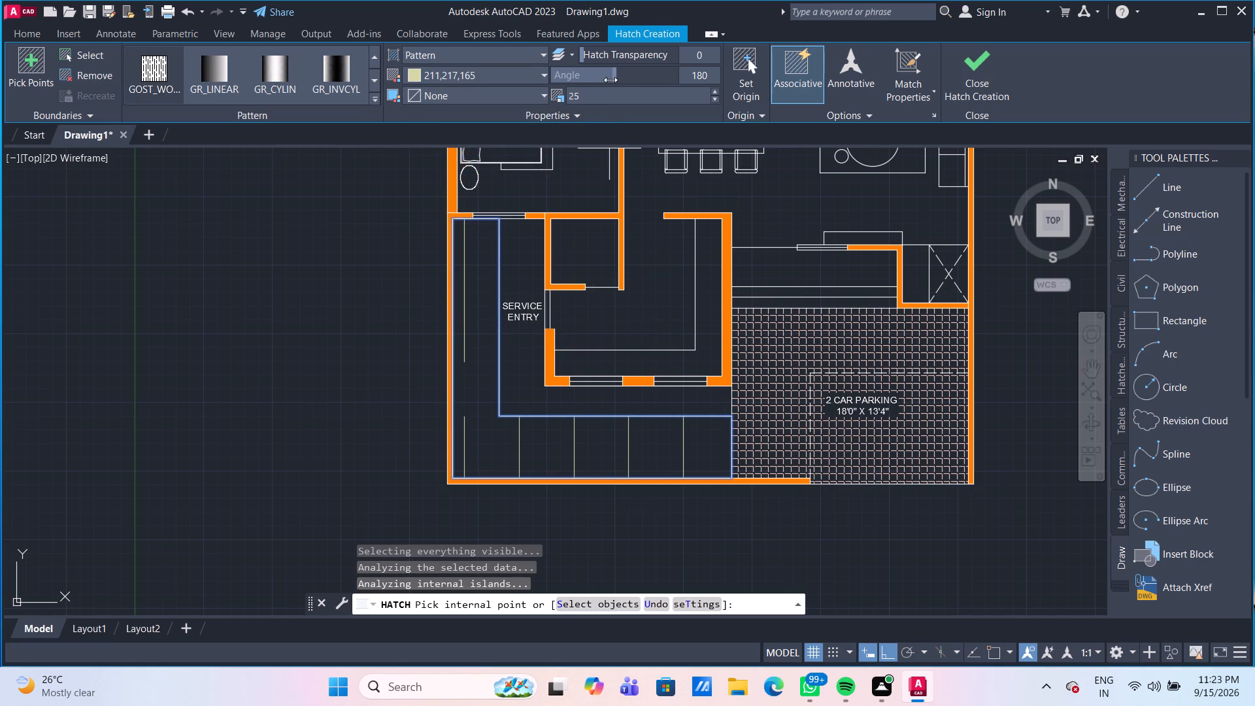
# Try hatch pattern scales of 5 and 2 on the L-shaped strip, and settle on a scale of 3.
pyautogui.click(608, 98)
pyautogui.press('5')
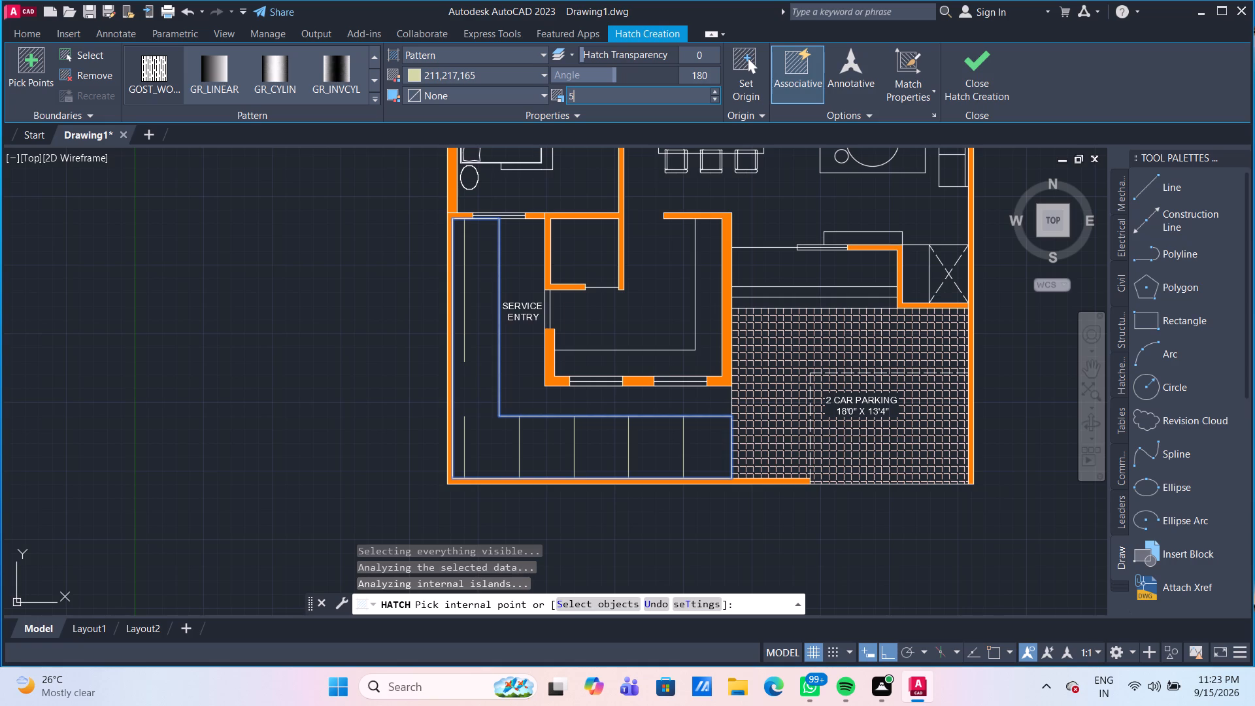
pyautogui.press('Return')
pyautogui.click(608, 98)
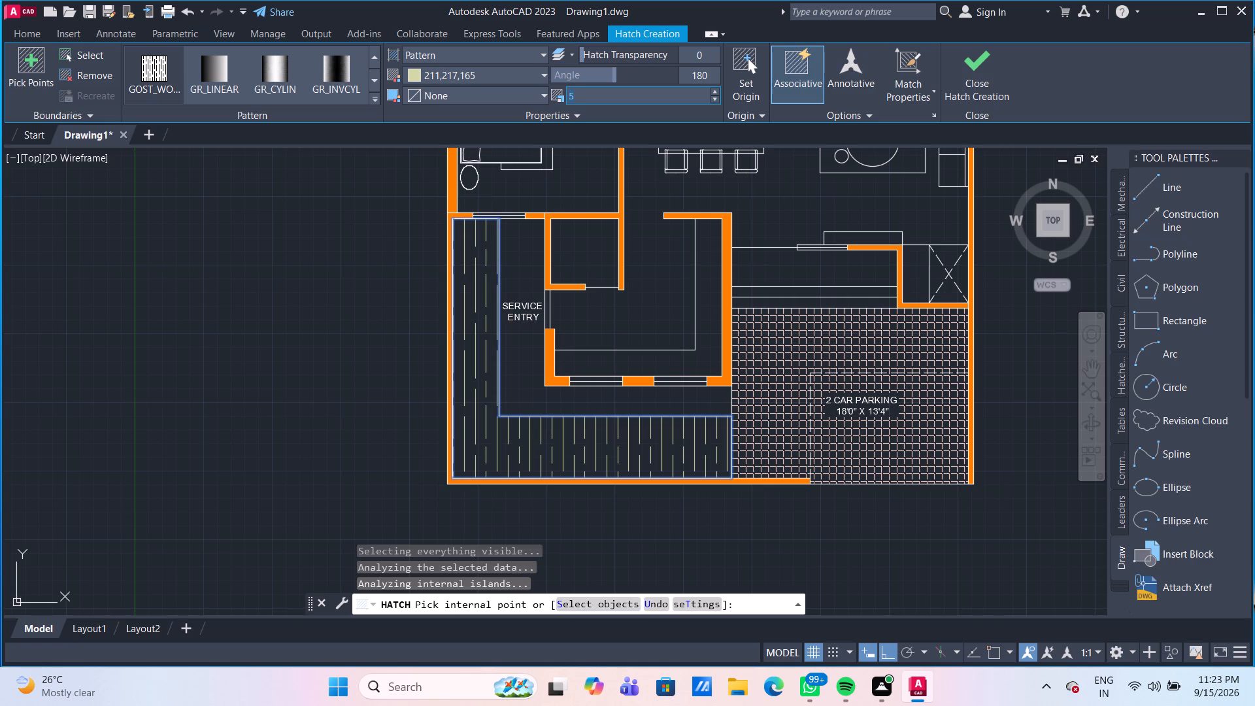
pyautogui.press('2')
pyautogui.press('Return')
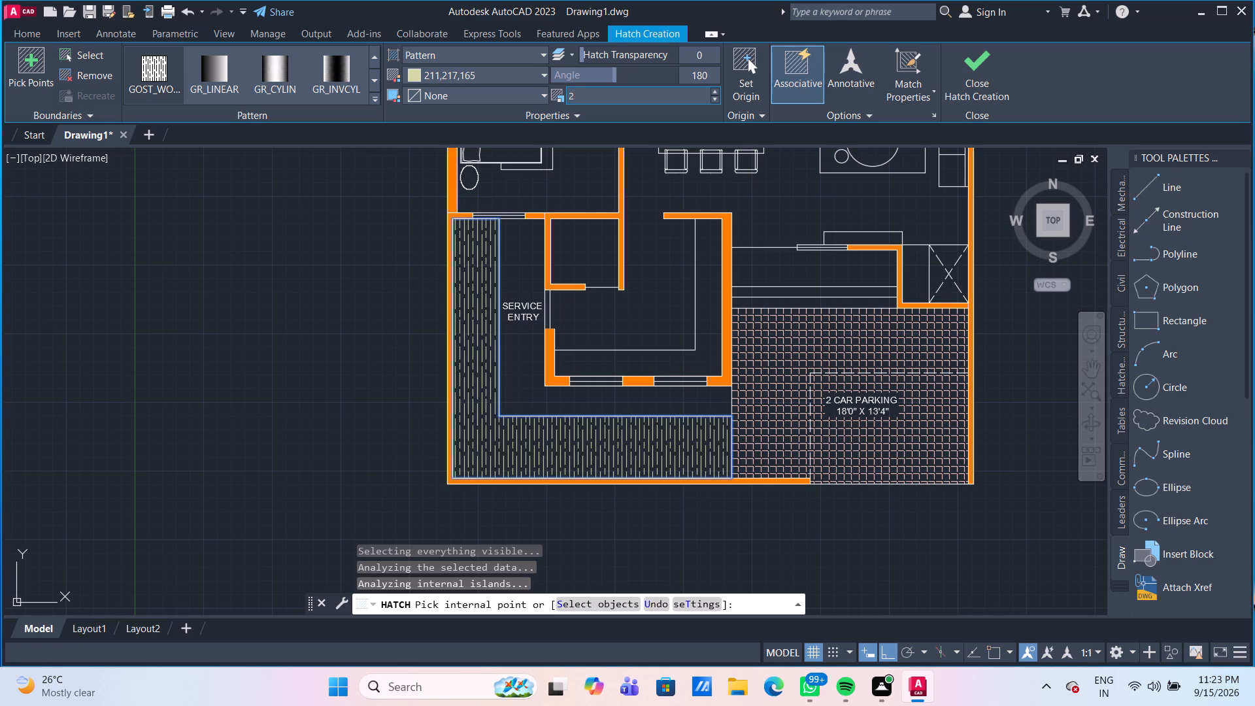
pyautogui.click(608, 98)
pyautogui.press('3')
pyautogui.press('Return')
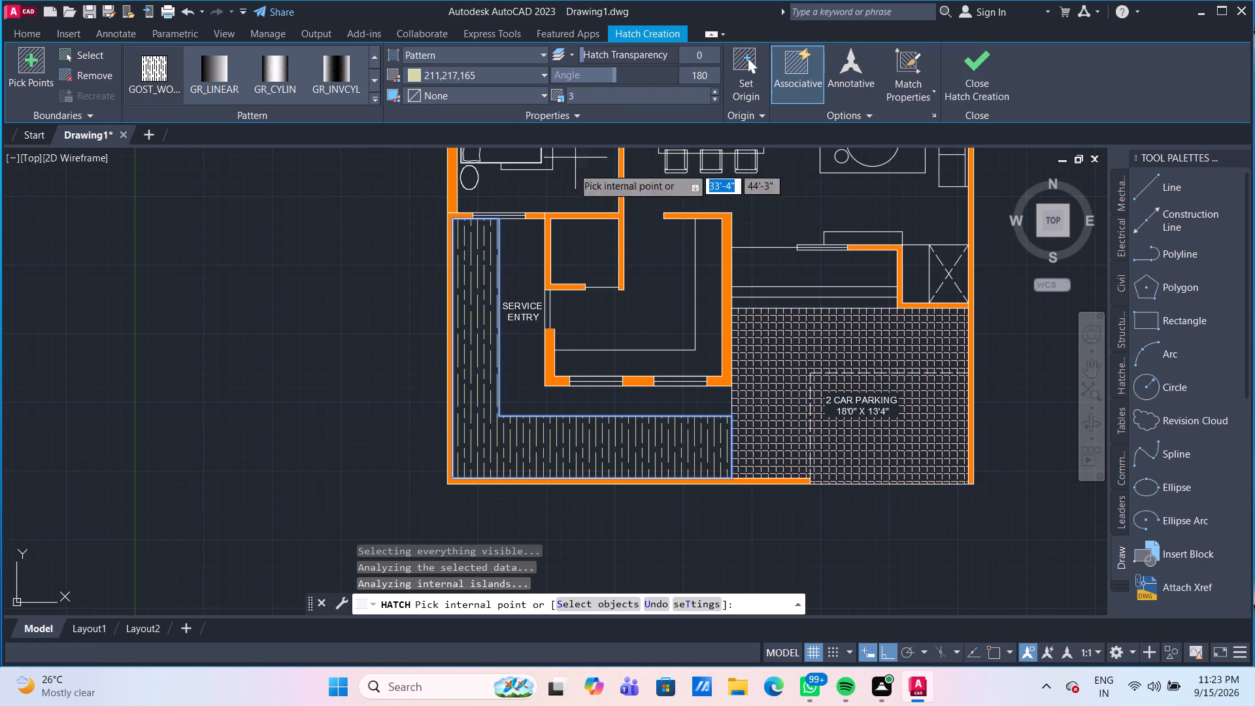
# Add the inner strip between the dashed line and the house wall, around the SERVICE ENTRY label, to the hatch.
pyautogui.click(529, 263)
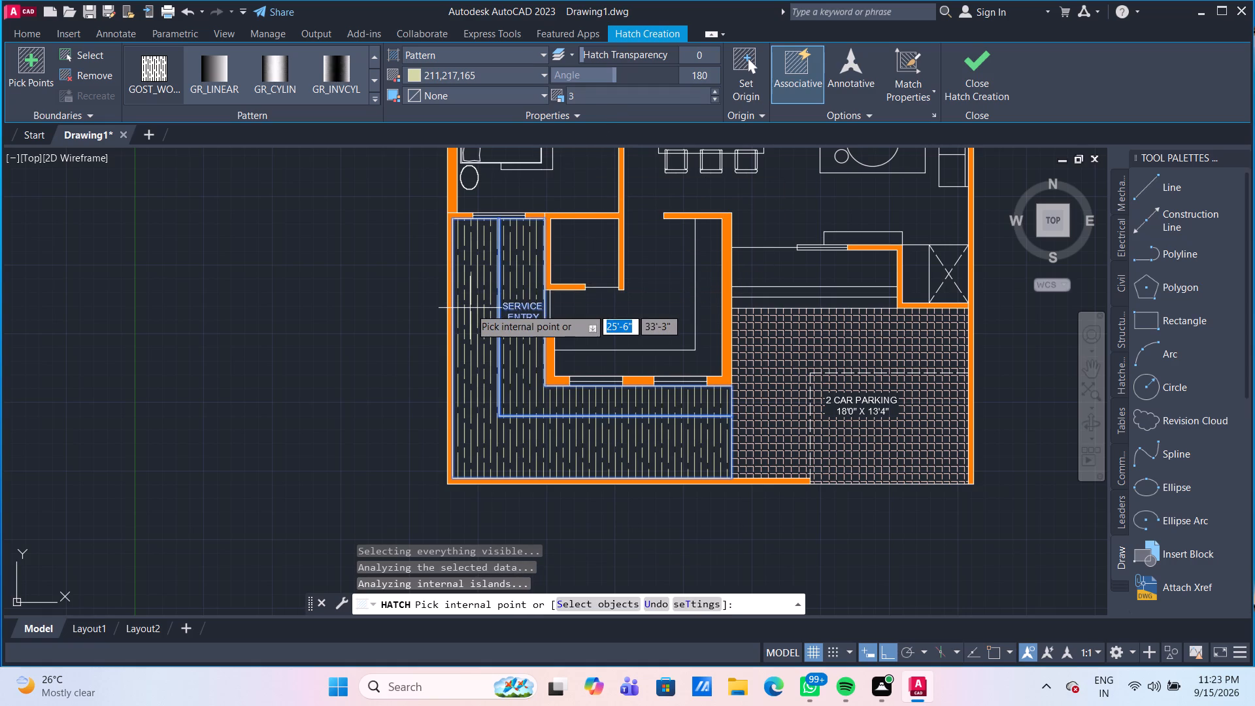
pyautogui.press('Escape')
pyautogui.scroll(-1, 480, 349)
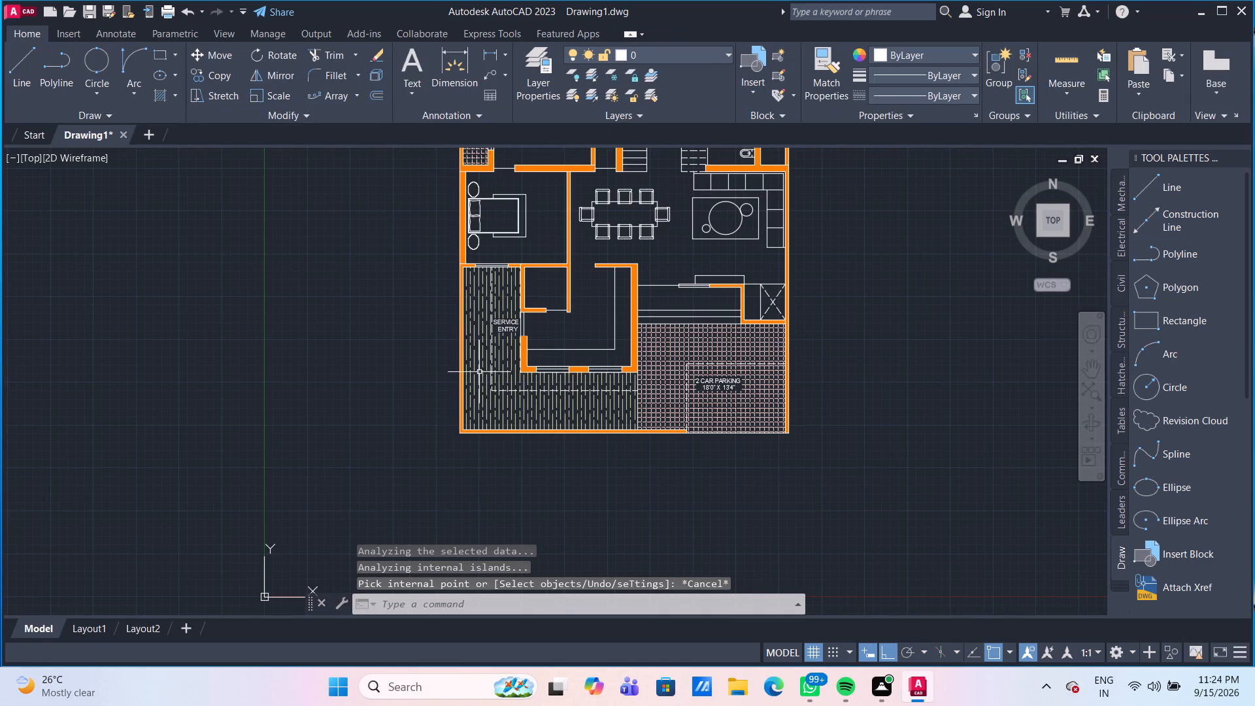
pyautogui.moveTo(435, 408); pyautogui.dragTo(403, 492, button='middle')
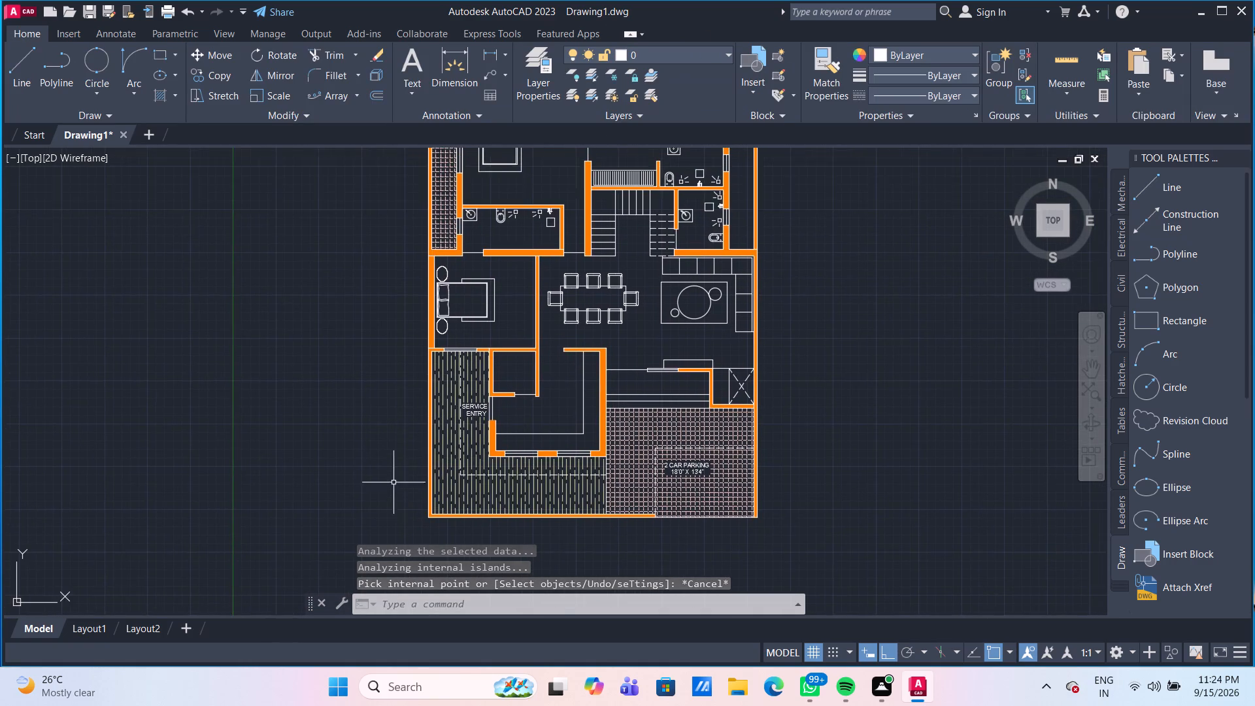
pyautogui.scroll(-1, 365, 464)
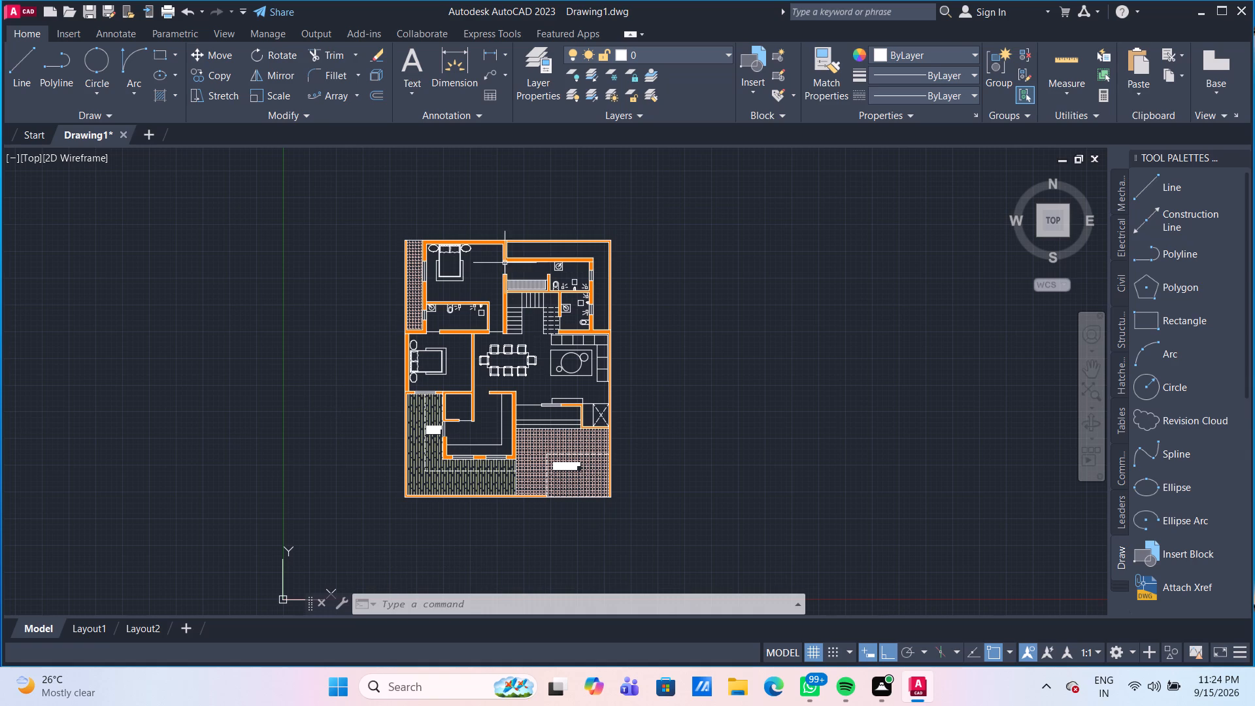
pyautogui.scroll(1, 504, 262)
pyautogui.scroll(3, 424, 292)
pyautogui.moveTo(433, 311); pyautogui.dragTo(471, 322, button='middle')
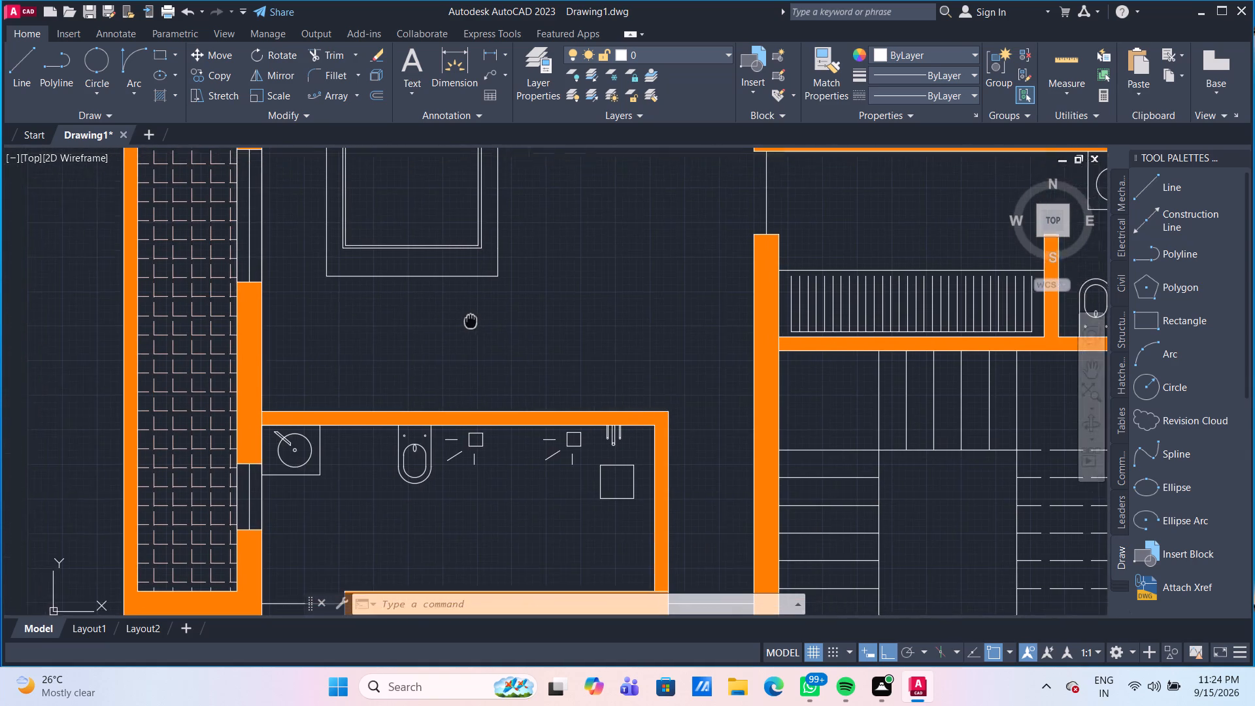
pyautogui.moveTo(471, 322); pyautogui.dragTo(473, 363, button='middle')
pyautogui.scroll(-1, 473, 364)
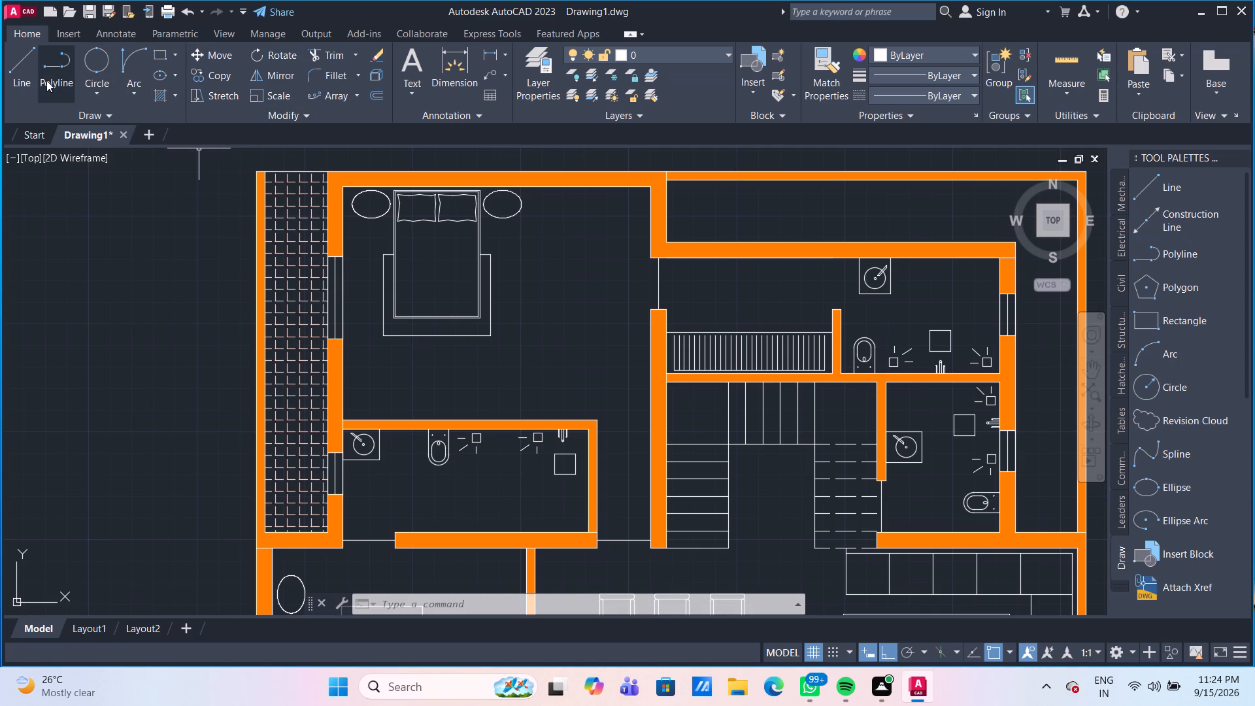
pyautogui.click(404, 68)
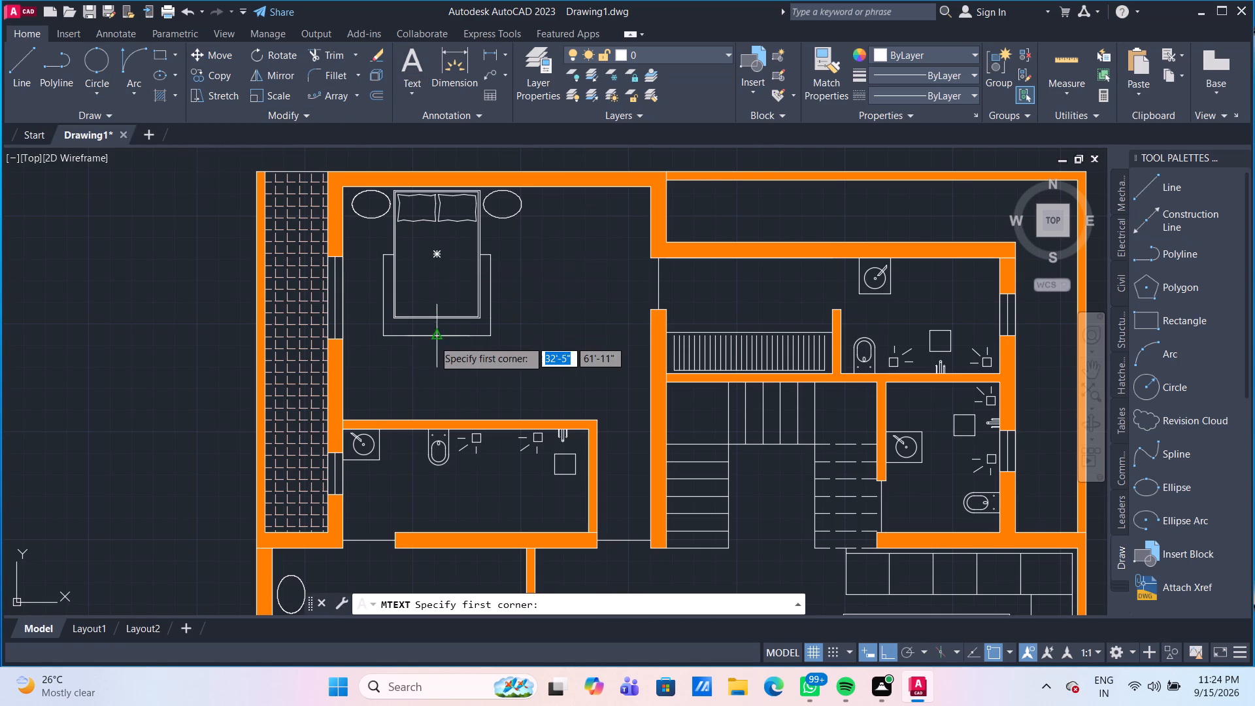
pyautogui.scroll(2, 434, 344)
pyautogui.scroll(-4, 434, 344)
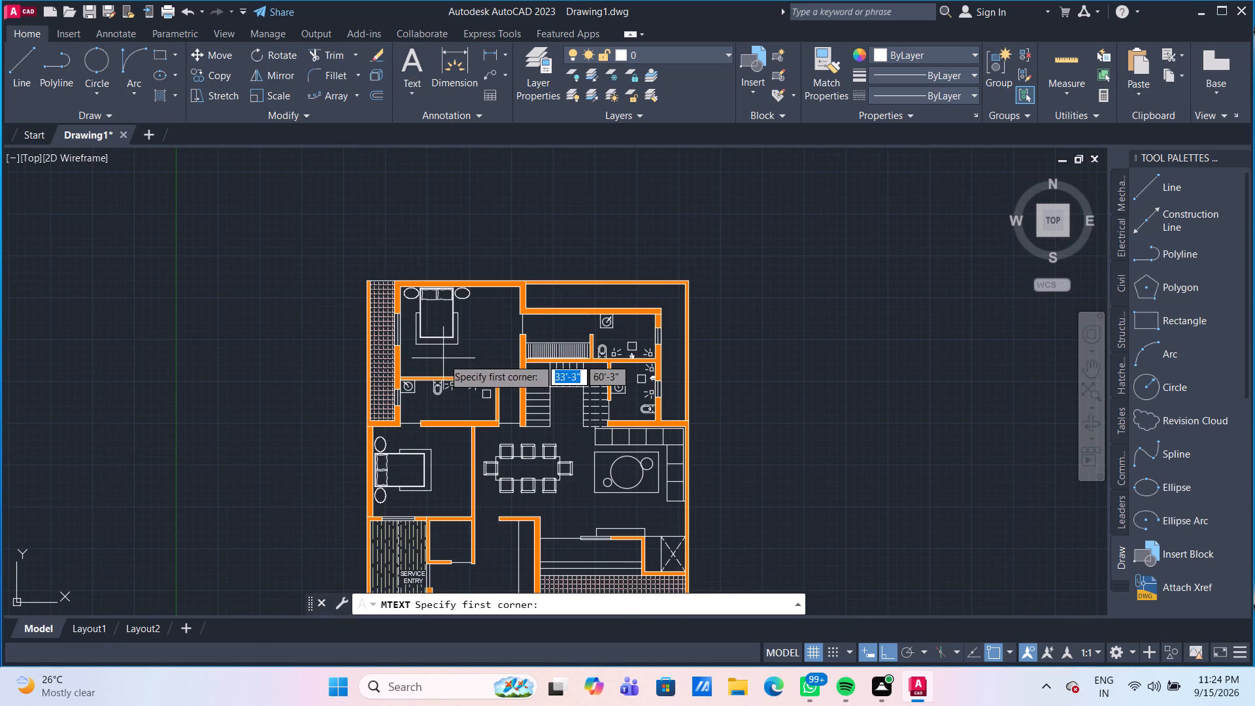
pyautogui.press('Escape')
# Copy the "2 CAR PARKING 18'0" X 13'4"" label from the parking area, using a point on the text as base.
pyautogui.moveTo(452, 343); pyautogui.dragTo(335, 171, button='middle')
pyautogui.scroll(2, 531, 459)
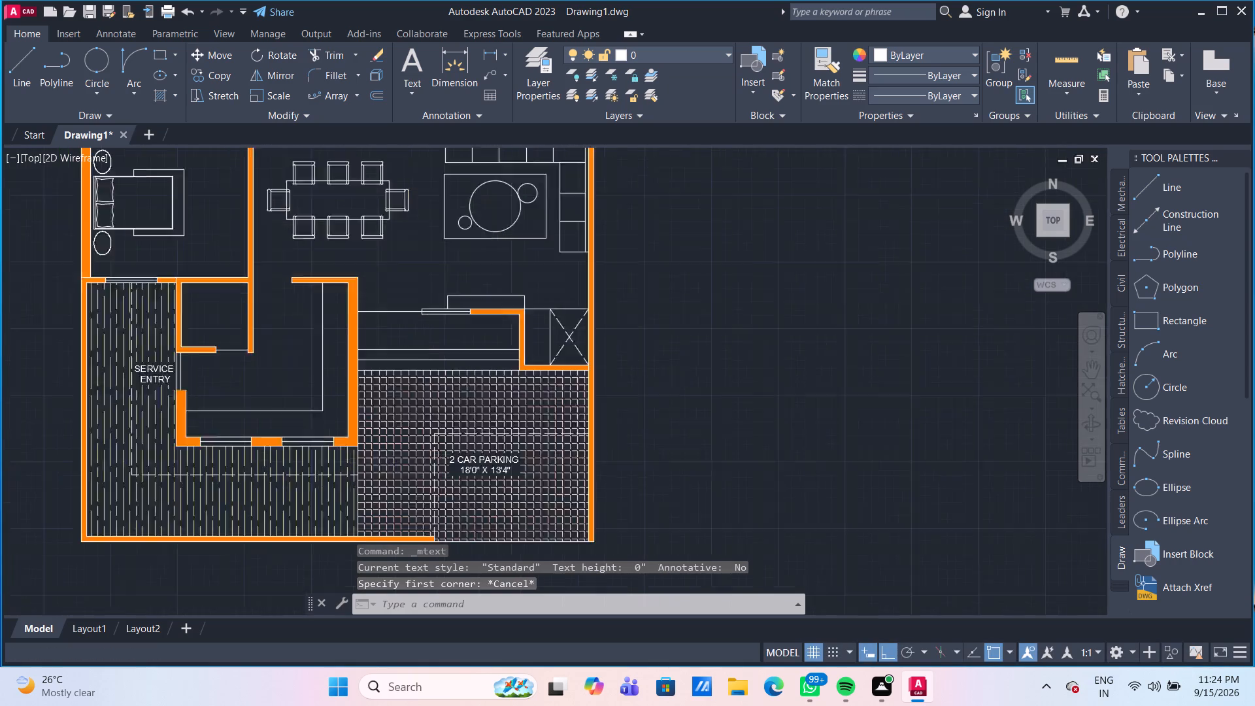
pyautogui.click(482, 463)
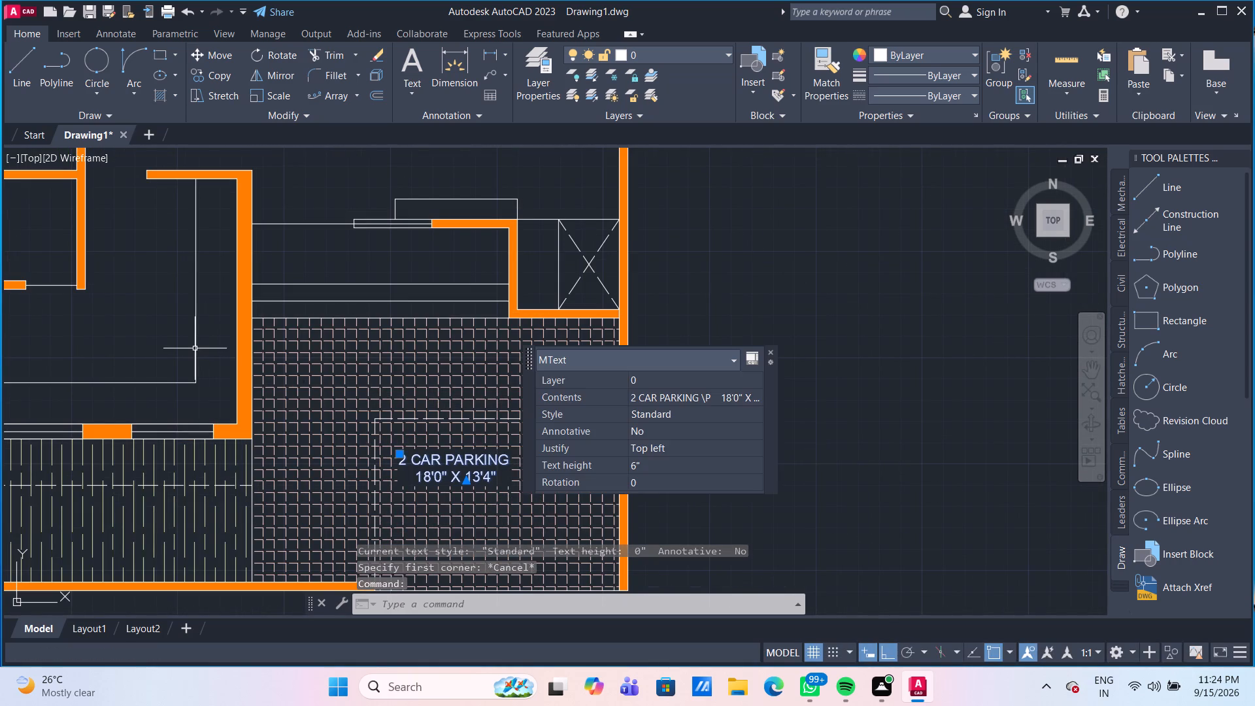
pyautogui.write('CO')
pyautogui.press('Return')
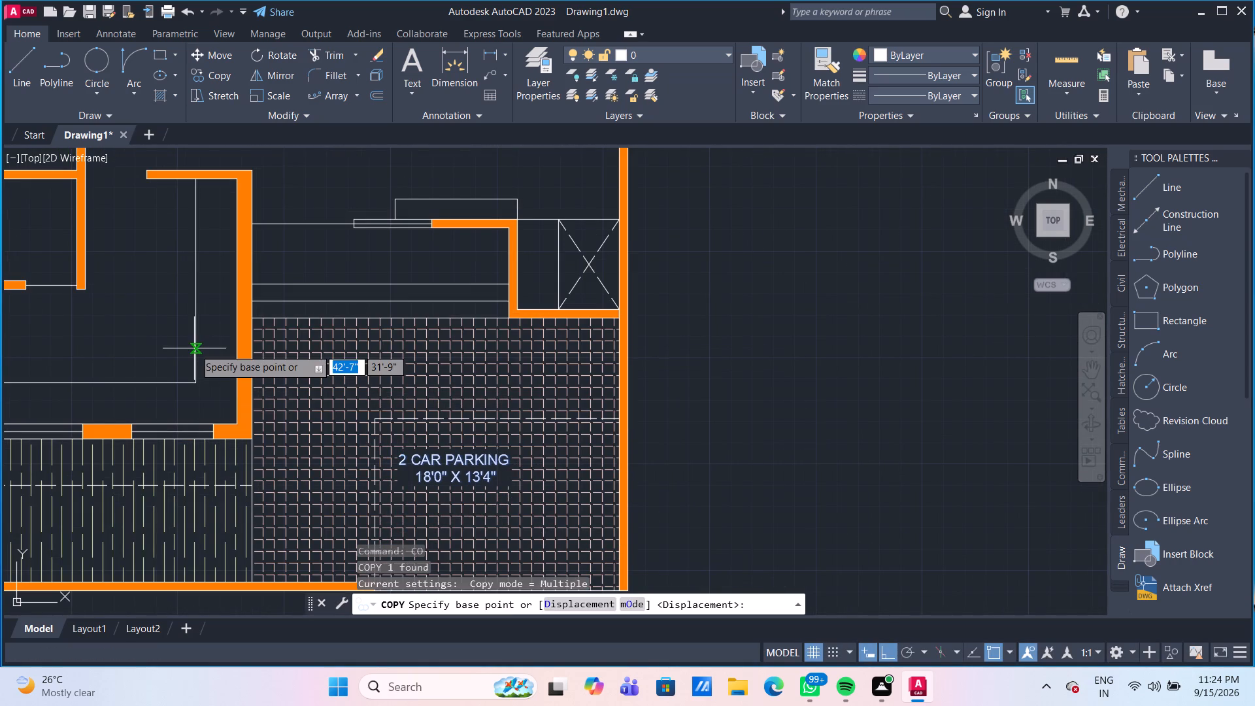
pyautogui.click(418, 459)
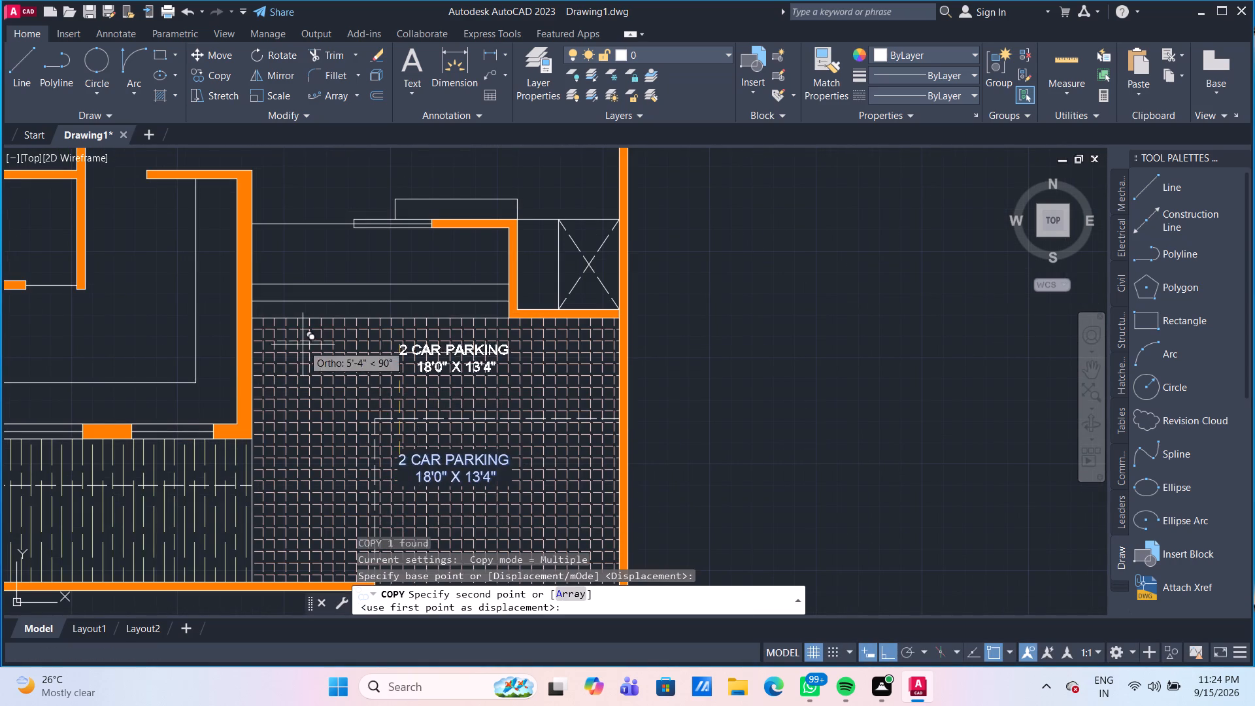
pyautogui.scroll(-2, 295, 328)
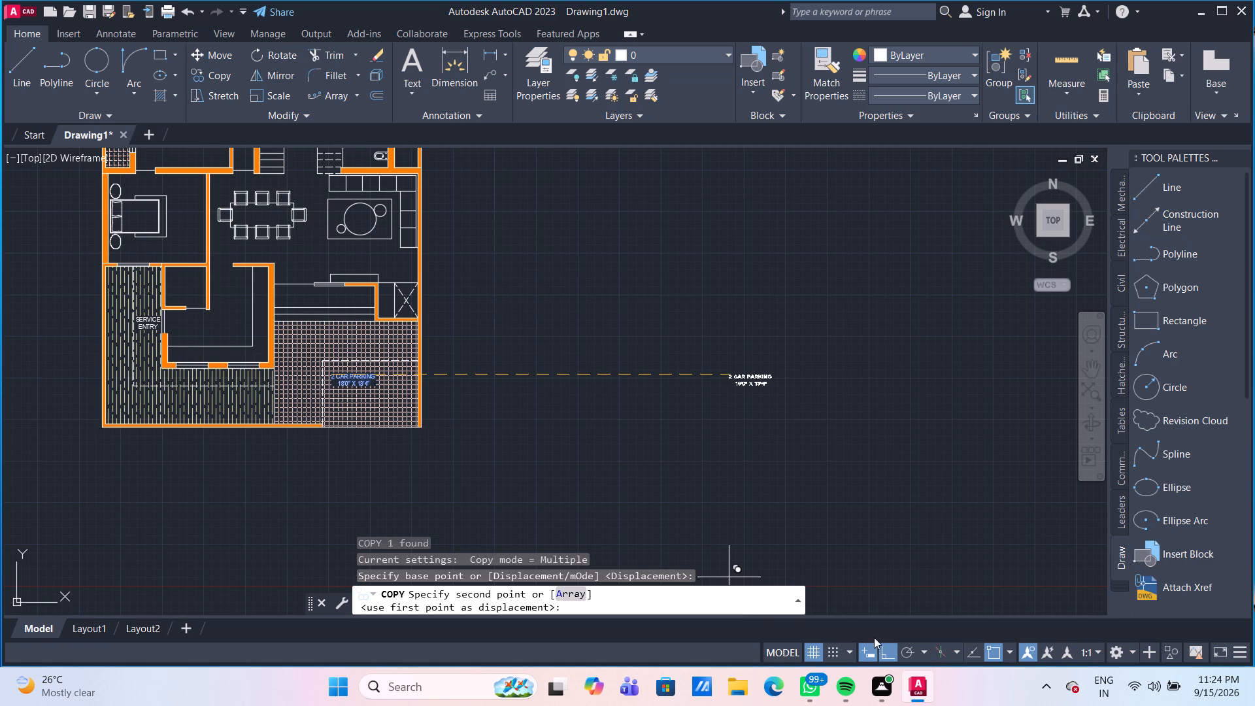
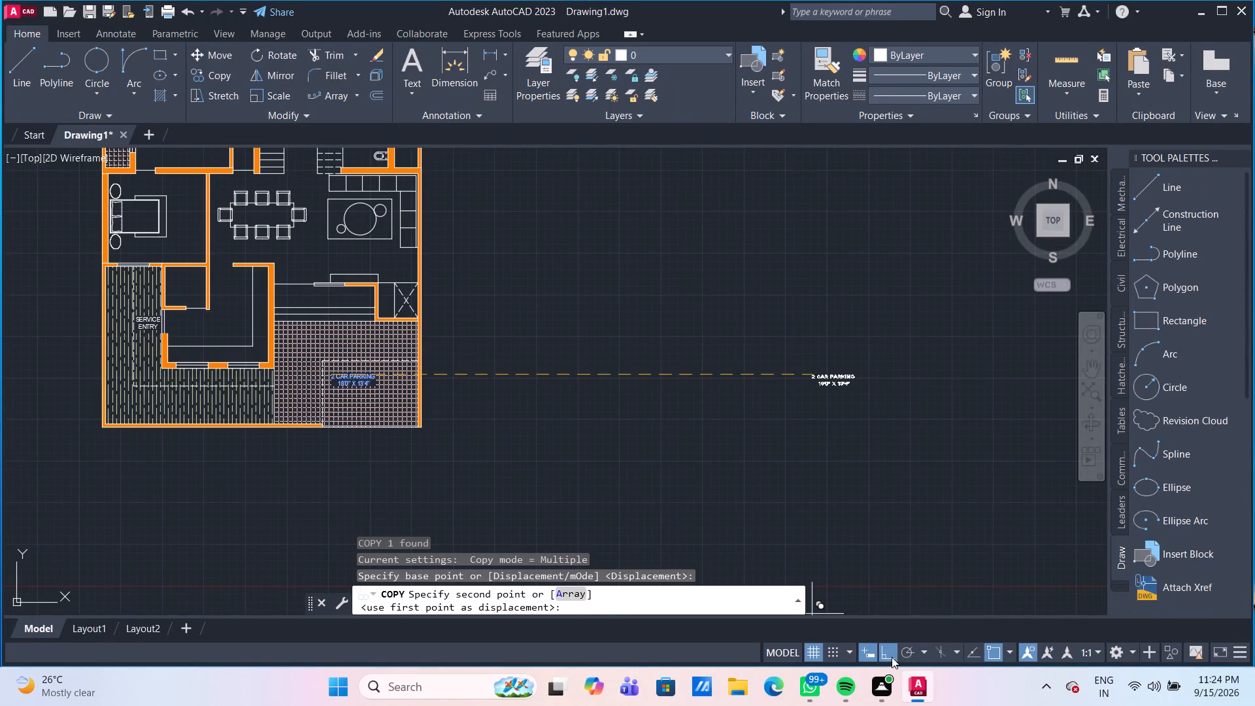
# With Ortho off, place copies of the parking label below the bed in the upper bedroom and in the bathroom beneath that bedroom.
pyautogui.click(892, 657)
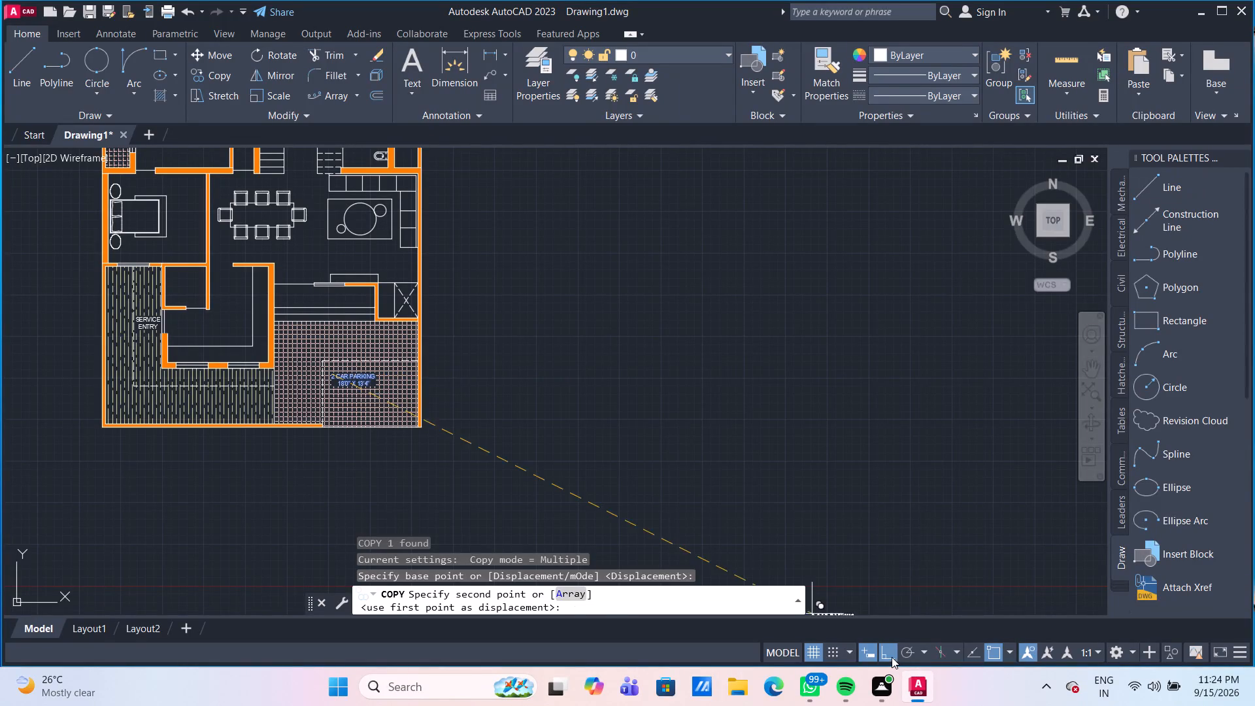
pyautogui.moveTo(209, 284); pyautogui.dragTo(326, 461, button='middle')
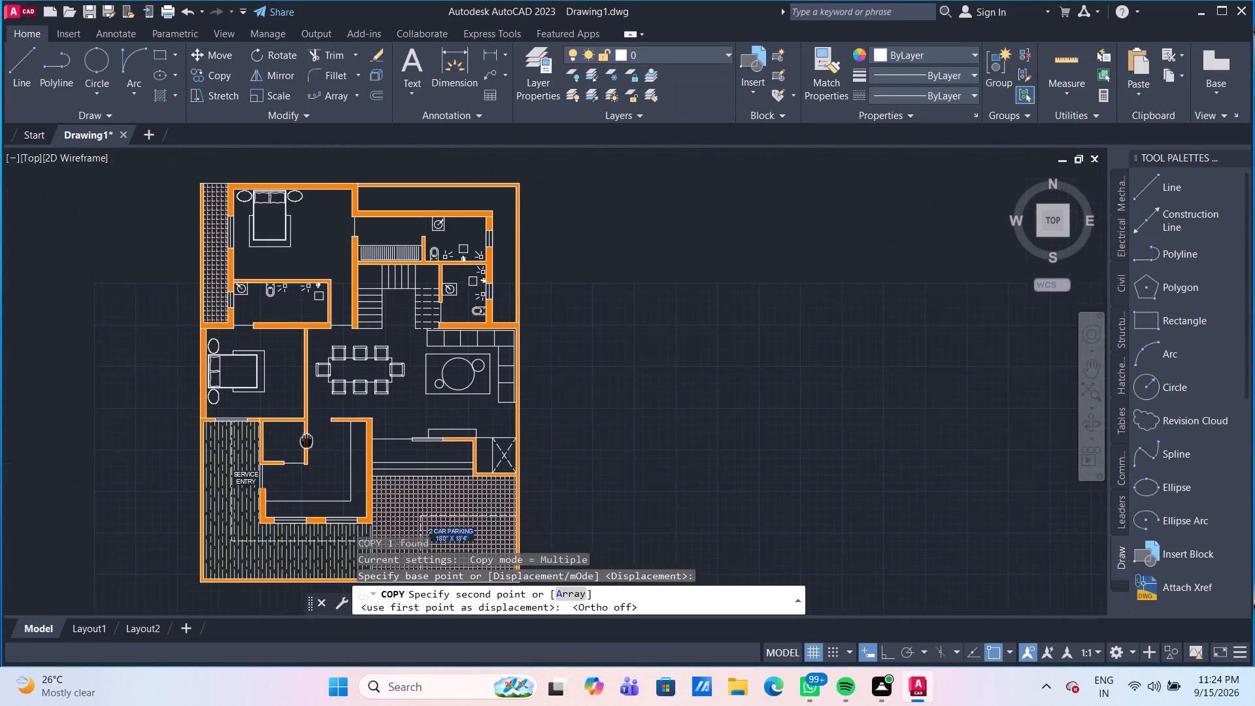
pyautogui.moveTo(326, 461); pyautogui.dragTo(339, 473, button='middle')
pyautogui.scroll(3, 303, 312)
pyautogui.moveTo(288, 233); pyautogui.dragTo(301, 253, button='middle')
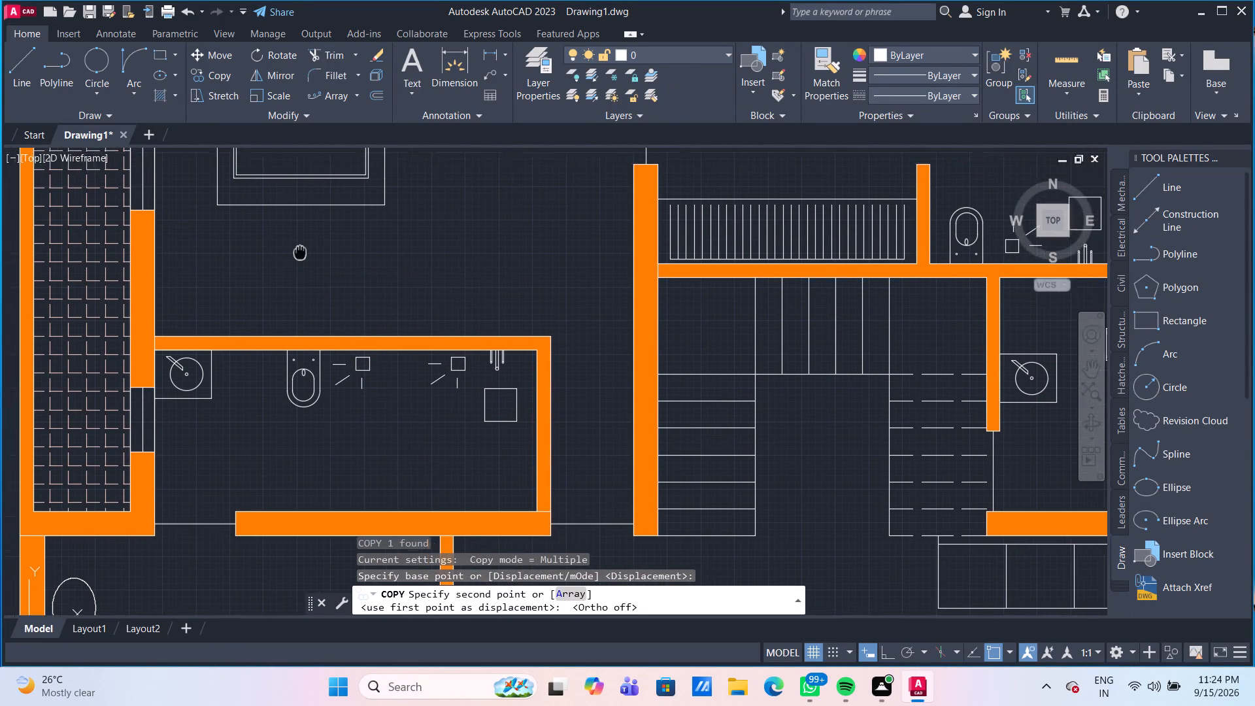
pyautogui.moveTo(301, 253); pyautogui.dragTo(312, 274, button='middle')
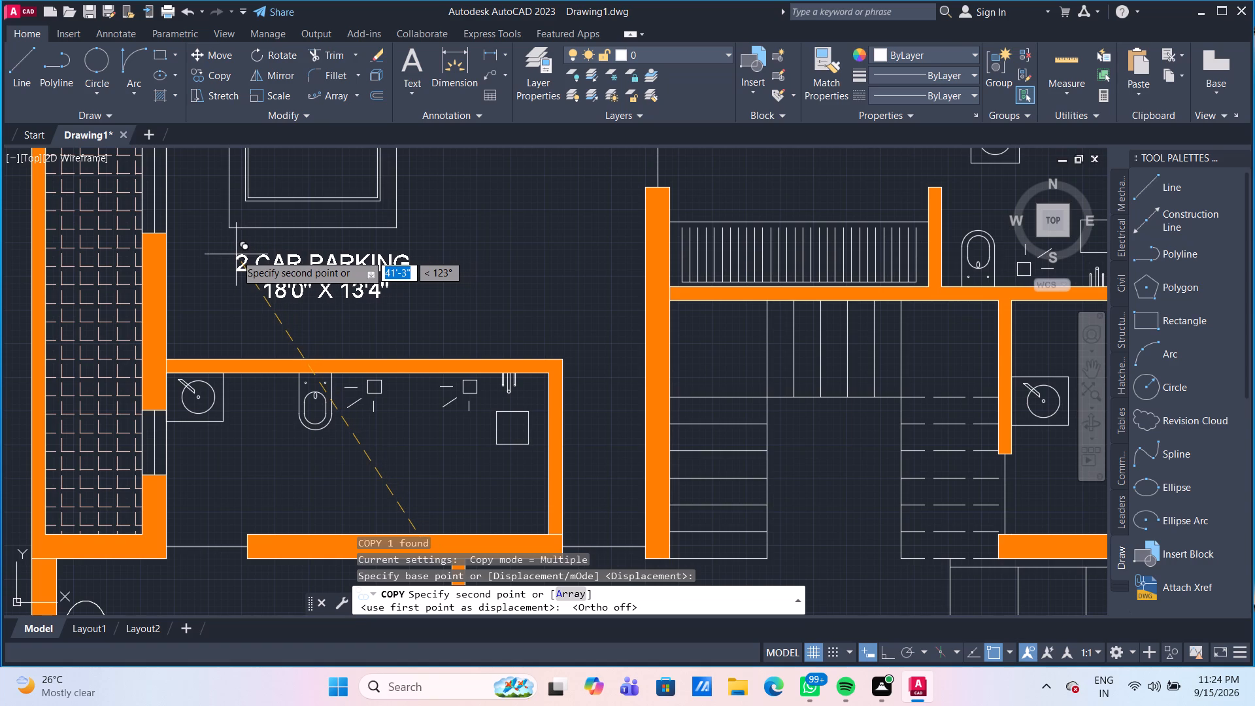
pyautogui.click(236, 254)
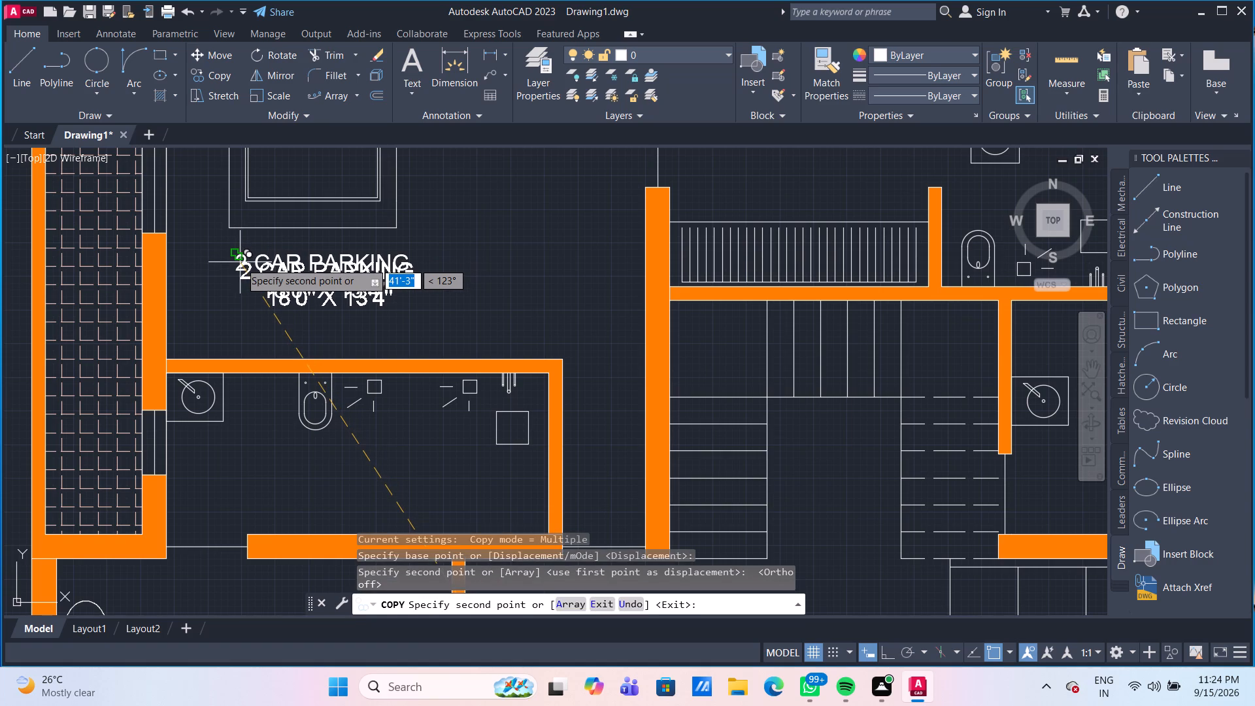
pyautogui.moveTo(291, 456); pyautogui.dragTo(290, 402, button='middle')
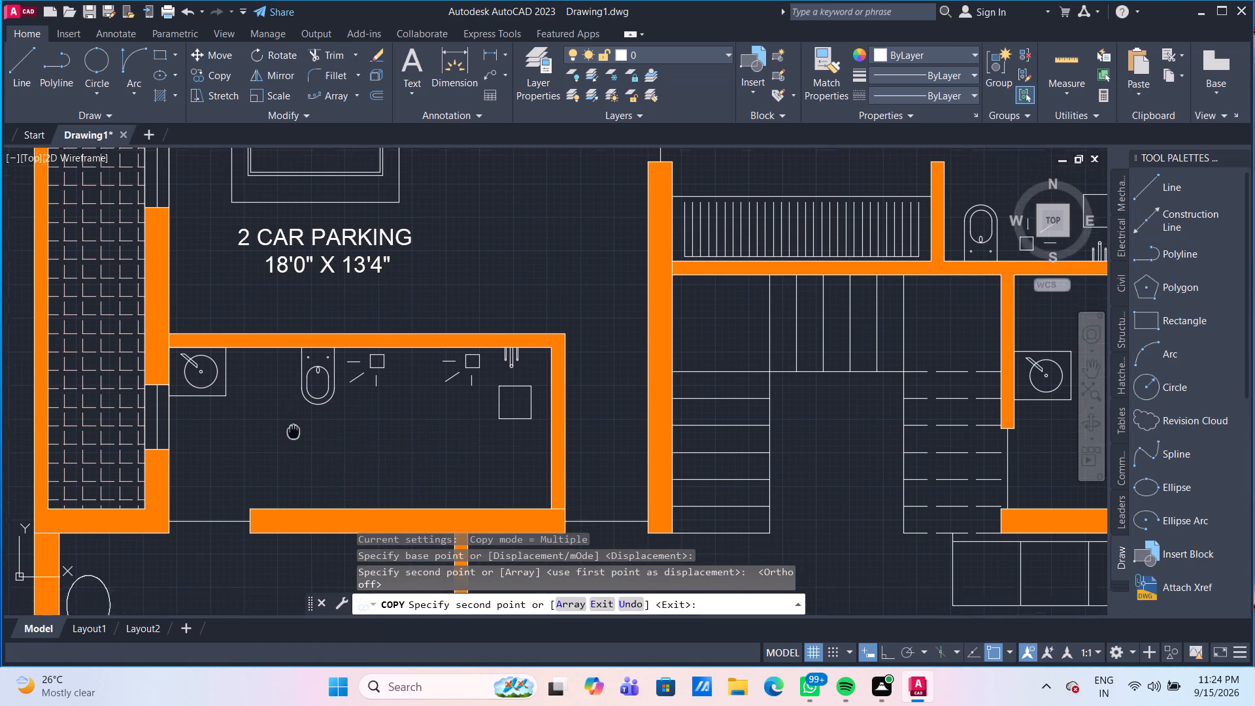
pyautogui.moveTo(290, 402); pyautogui.dragTo(280, 384, button='middle')
pyautogui.click(262, 375)
# Place a copy of the parking label beside the bed in the lower bedroom, west of the dining area.
pyautogui.scroll(-1, 280, 418)
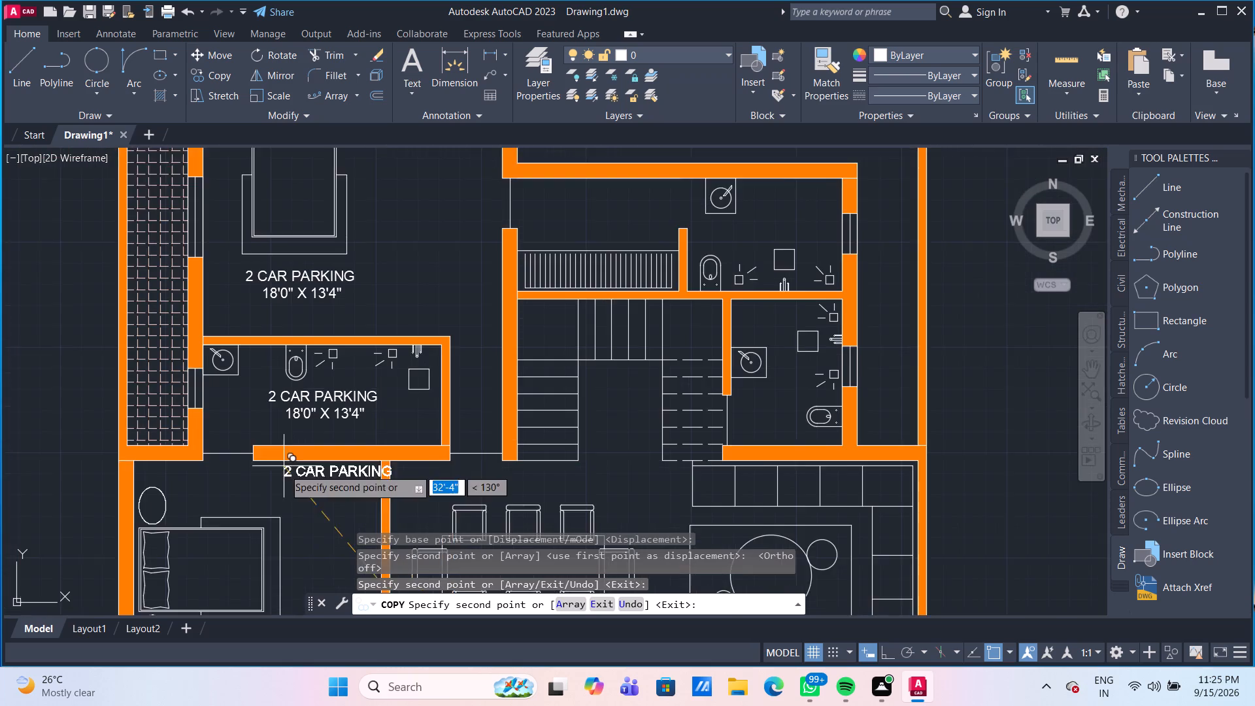
pyautogui.moveTo(284, 469); pyautogui.dragTo(281, 305, button='middle')
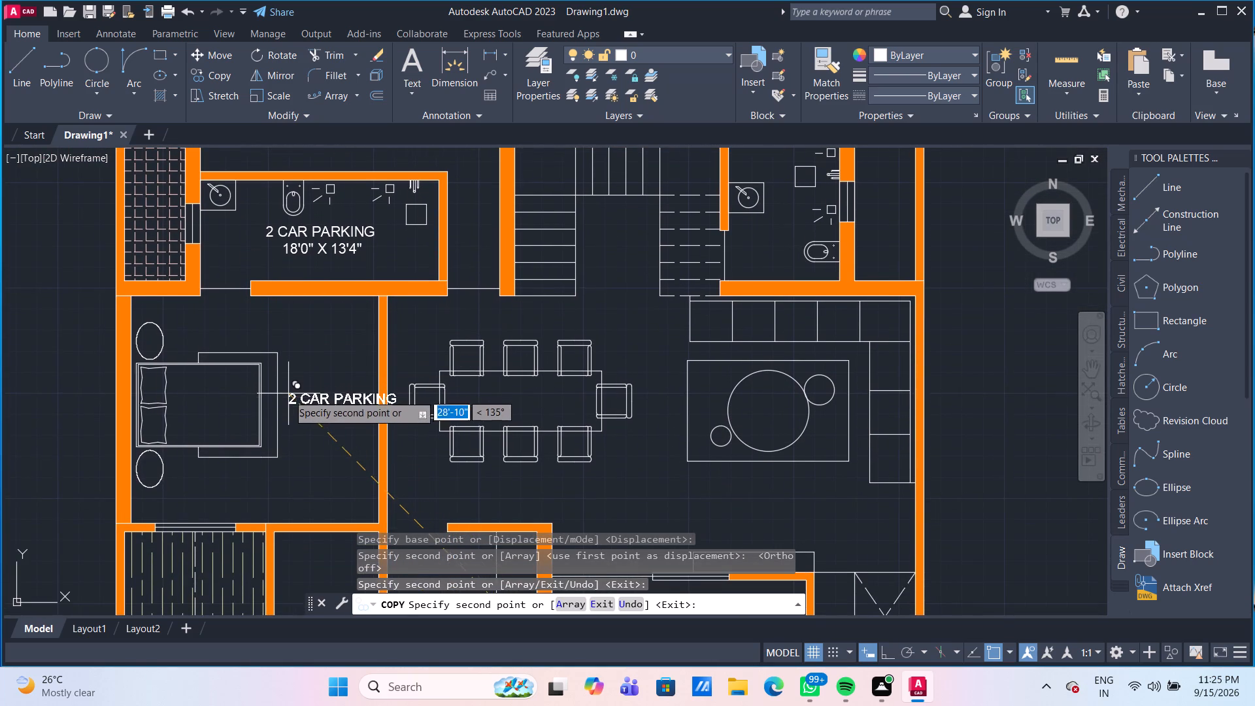
pyautogui.scroll(1, 288, 394)
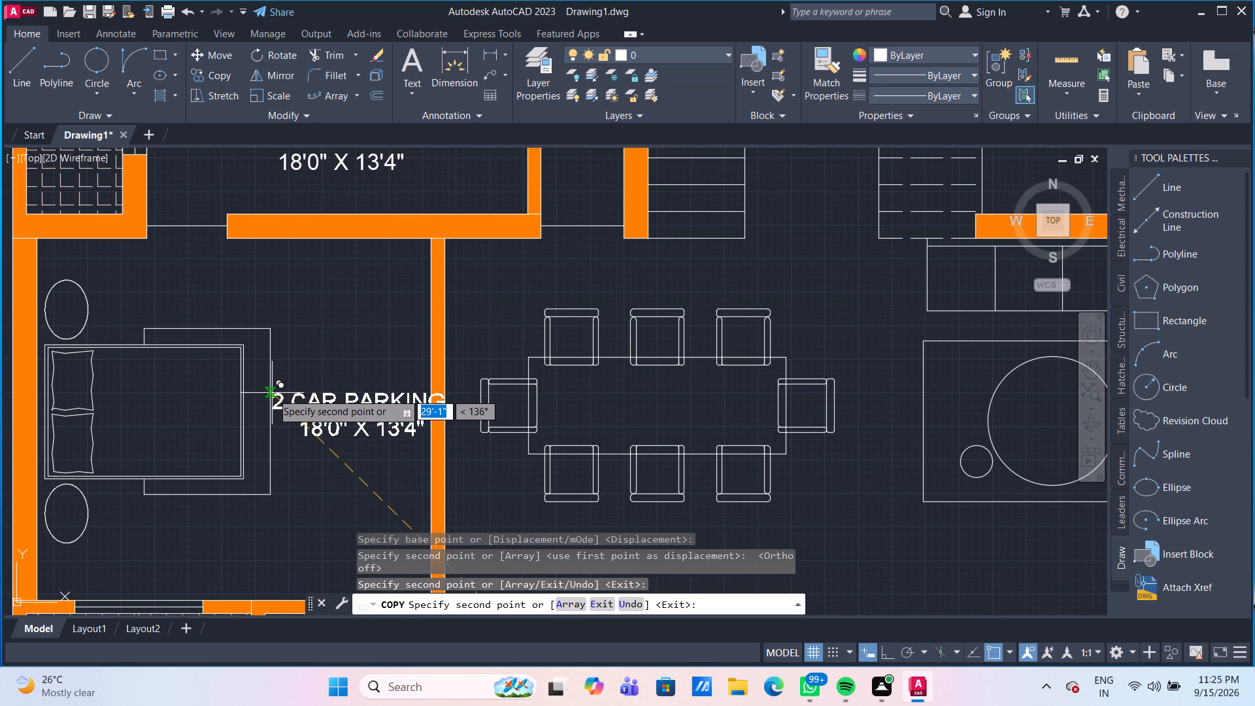
pyautogui.scroll(1, 272, 393)
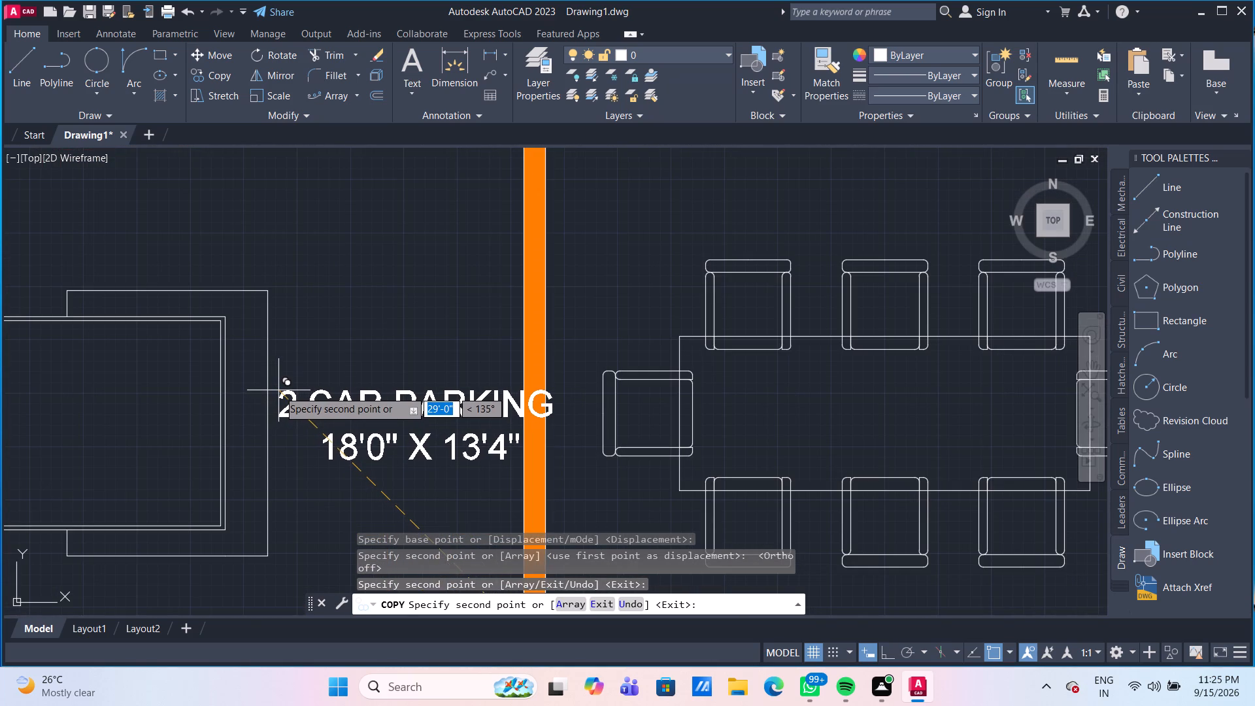
pyautogui.click(278, 390)
# Place copies of the parking label in the small room beside the service entry and in the kitchen below it.
pyautogui.scroll(-2, 278, 390)
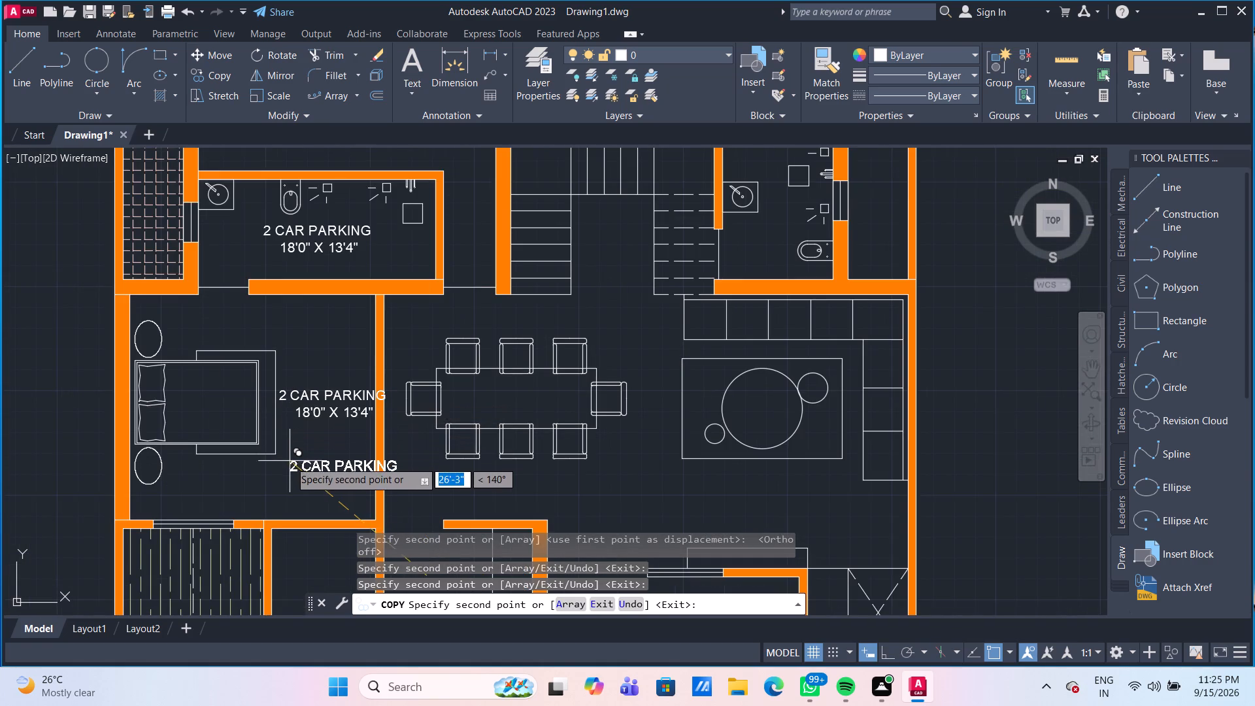
pyautogui.moveTo(290, 460); pyautogui.dragTo(255, 363, button='middle')
pyautogui.moveTo(263, 458); pyautogui.dragTo(264, 335, button='middle')
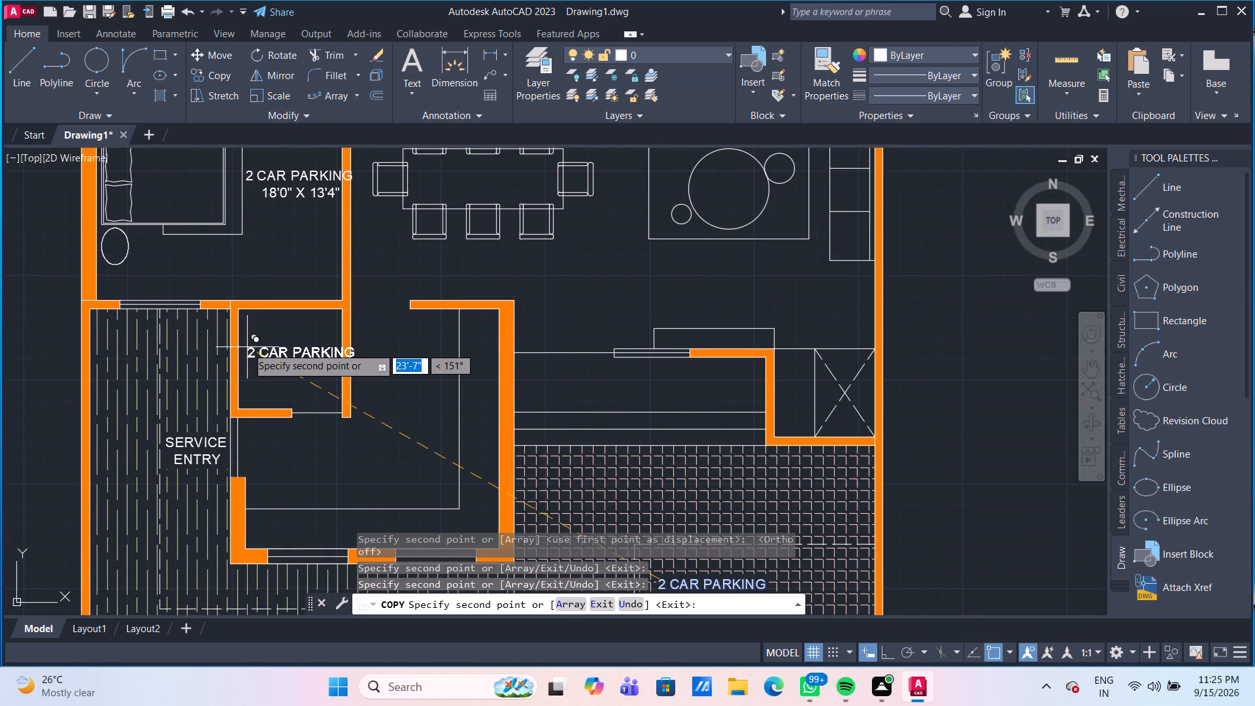
pyautogui.click(247, 347)
pyautogui.moveTo(295, 436); pyautogui.dragTo(294, 415, button='middle')
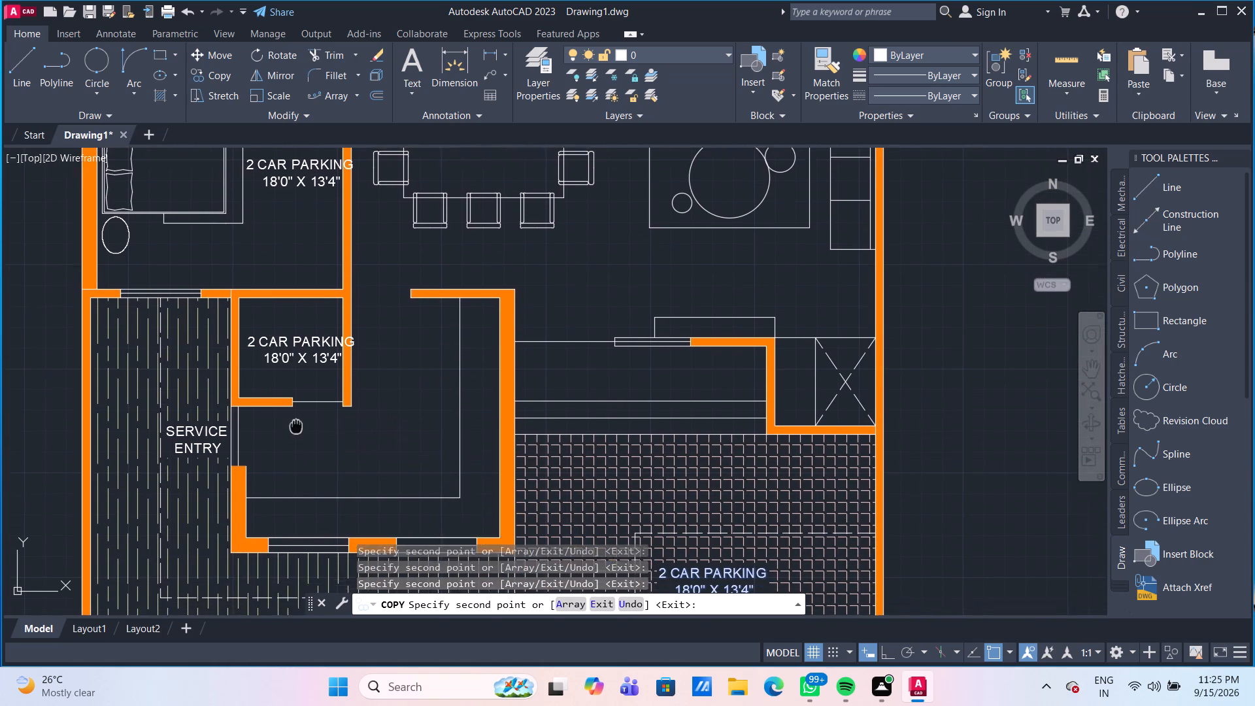
pyautogui.moveTo(294, 415); pyautogui.dragTo(286, 388, button='middle')
pyautogui.click(300, 399)
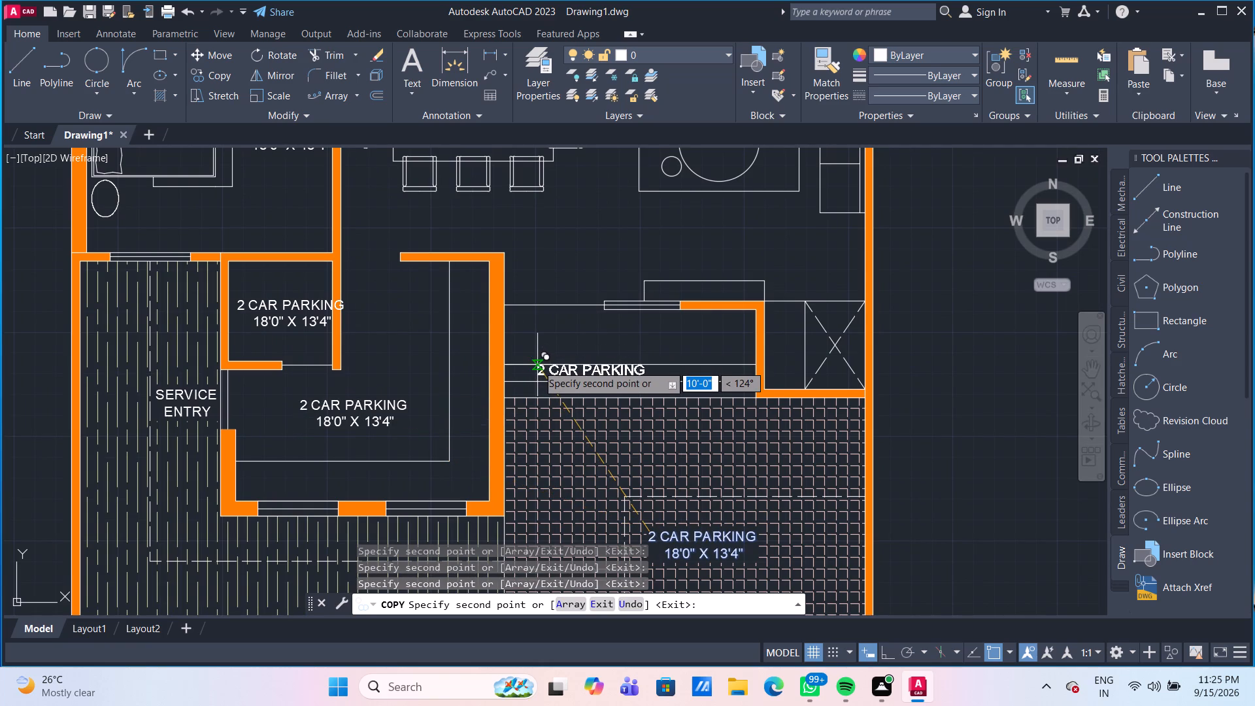
# Place two copies of the parking label at the front entrance, one just above the steps and one across the wall line above that.
pyautogui.scroll(2, 563, 358)
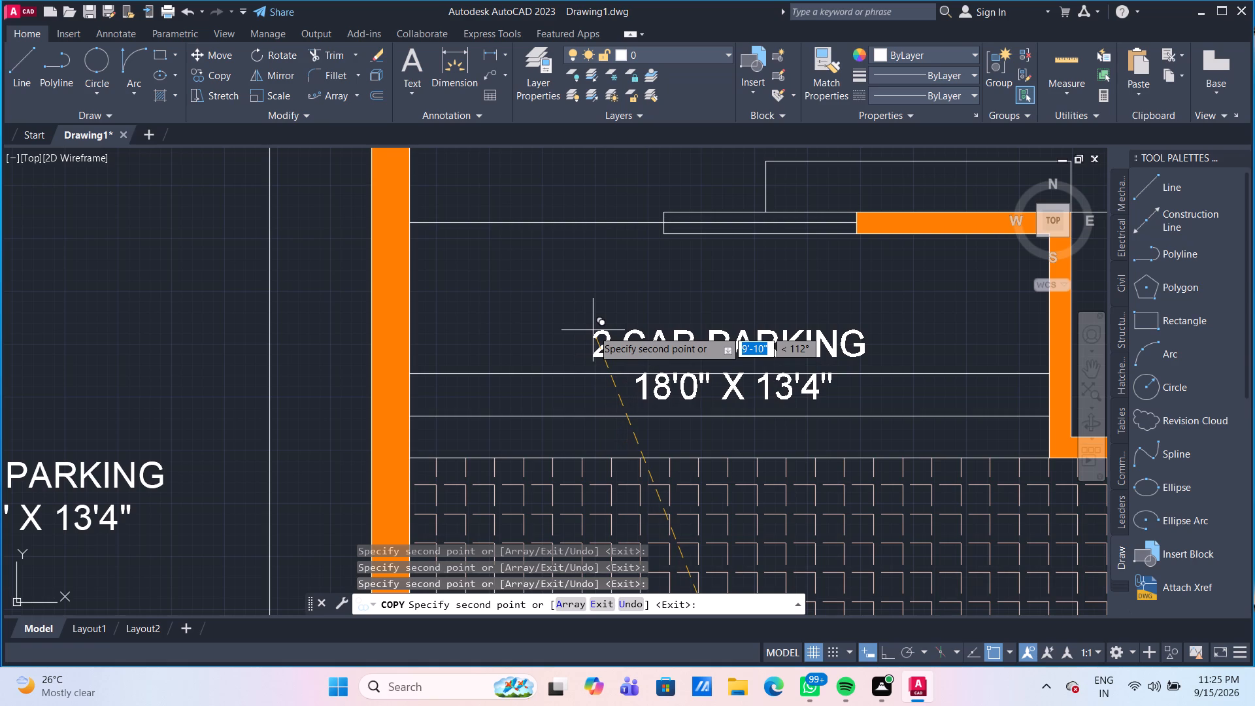
pyautogui.click(441, 321)
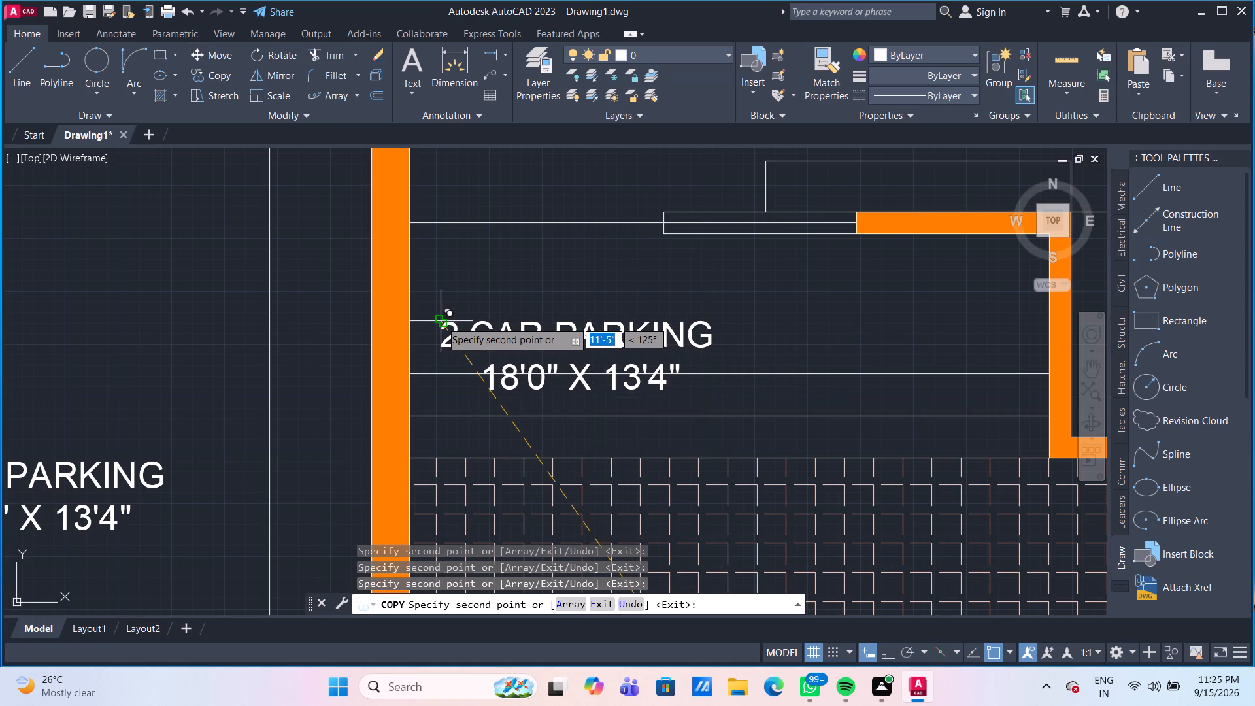
pyautogui.moveTo(445, 275); pyautogui.dragTo(438, 405, button='middle')
pyautogui.scroll(1, 427, 356)
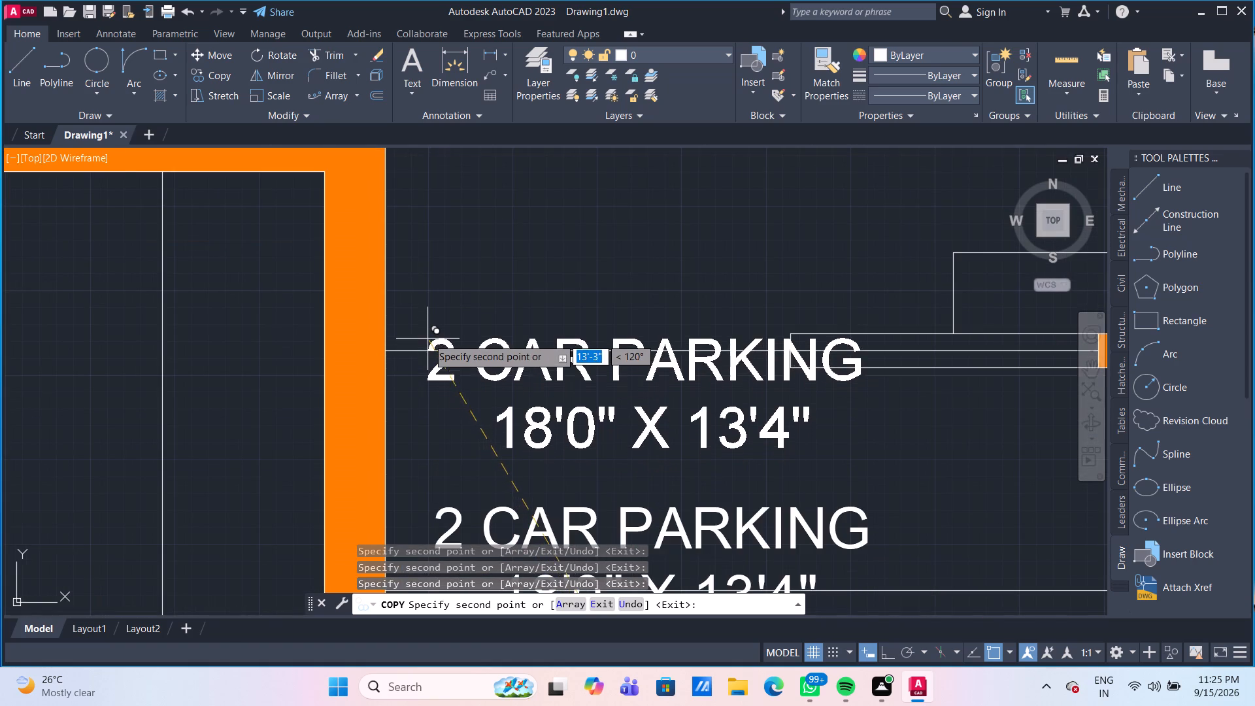
pyautogui.click(429, 287)
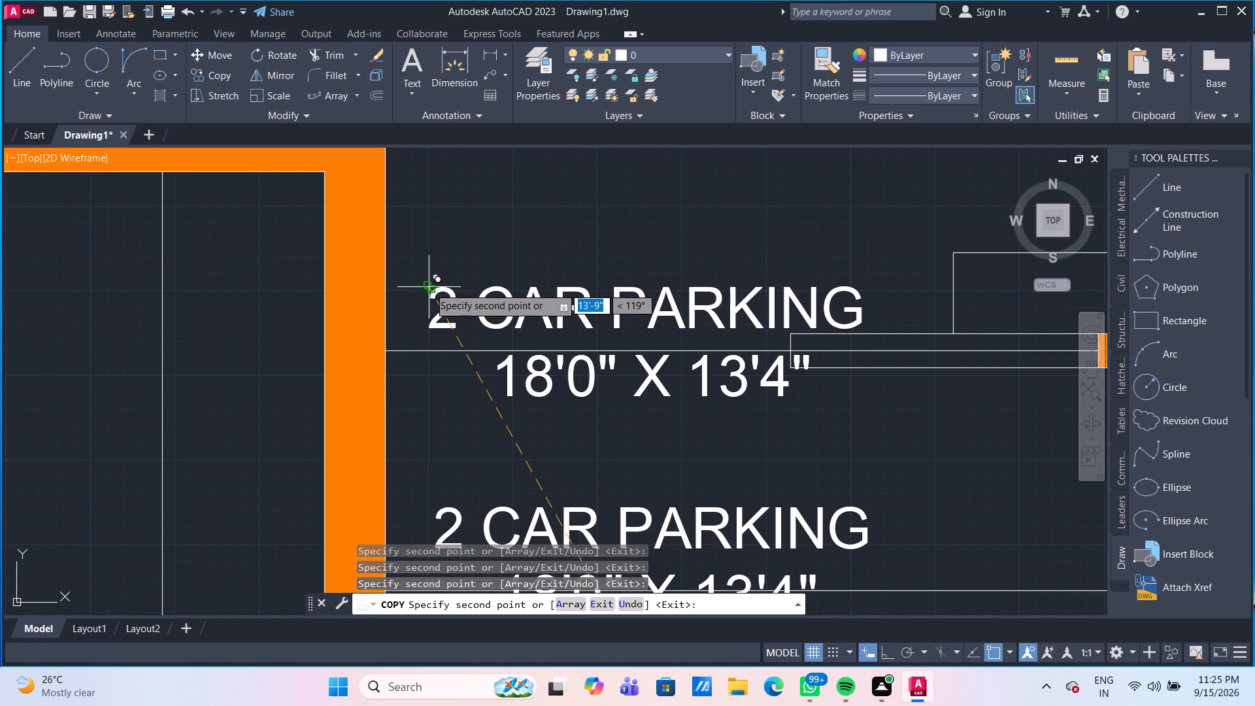
# Place a copy of the parking label over the round table on the living room rug.
pyautogui.scroll(-1, 446, 290)
pyautogui.moveTo(453, 287); pyautogui.dragTo(443, 394, button='middle')
pyautogui.scroll(-1, 443, 394)
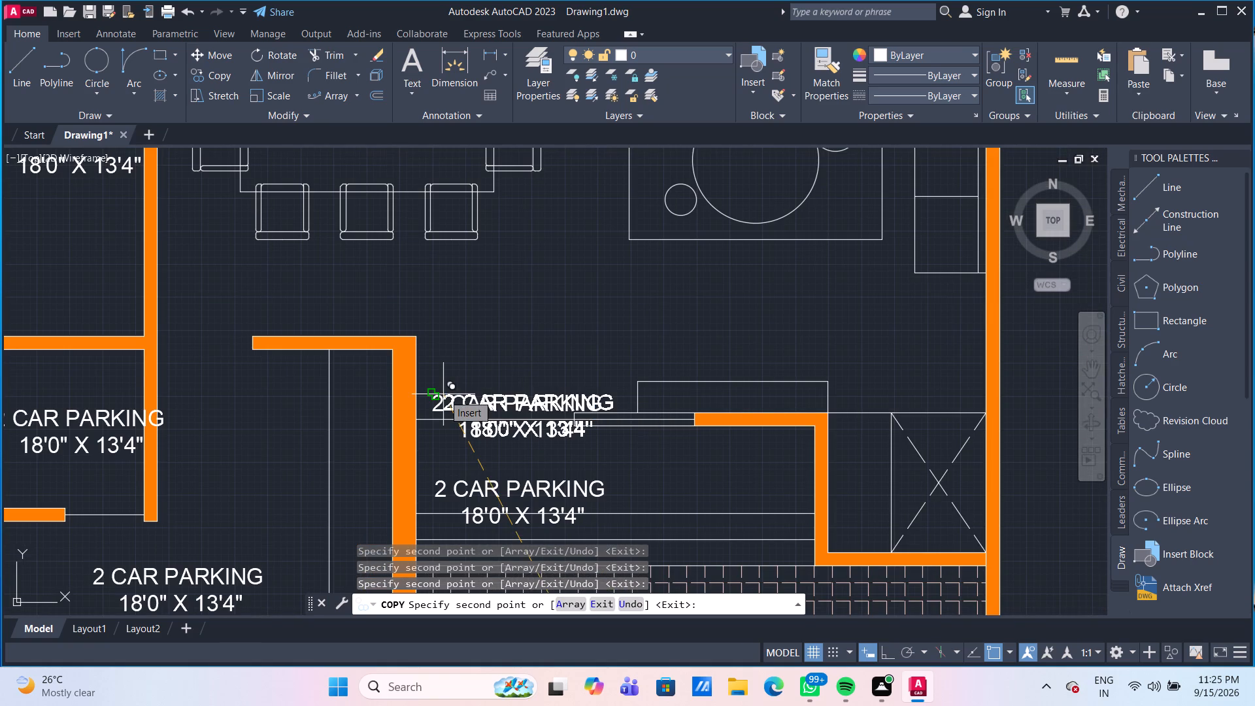
pyautogui.moveTo(624, 283); pyautogui.dragTo(400, 429, button='middle')
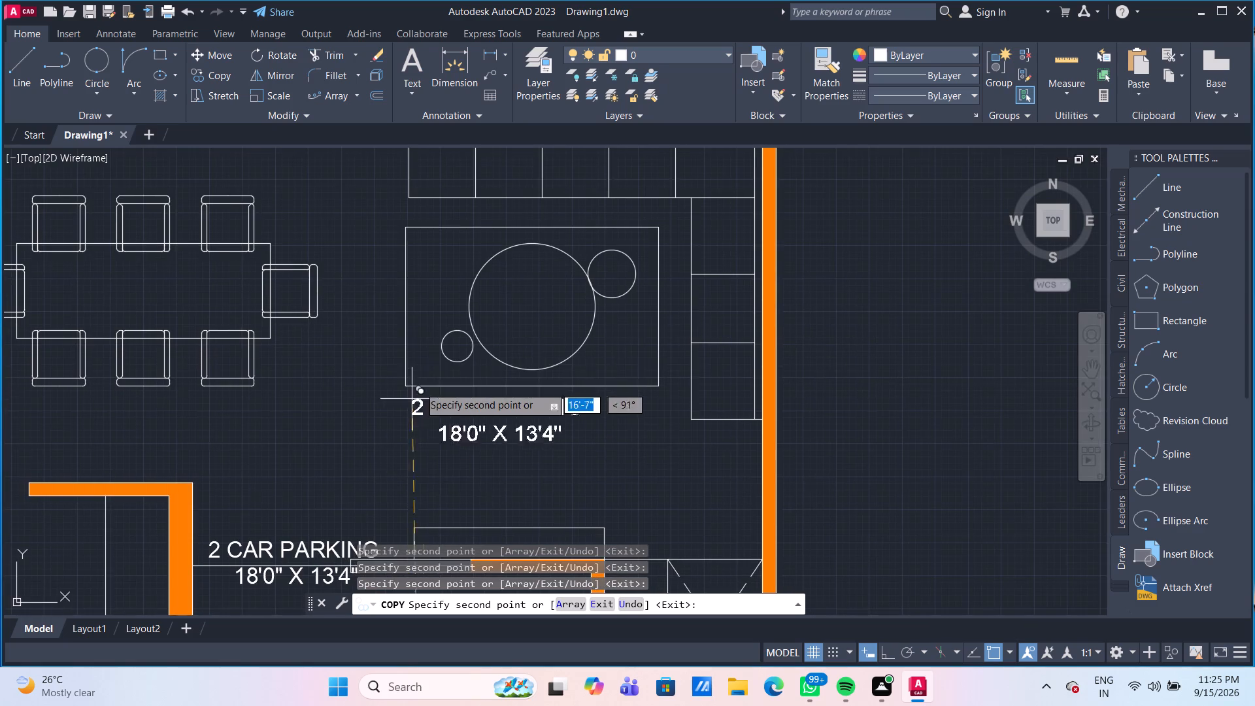
pyautogui.scroll(2, 443, 320)
pyautogui.moveTo(476, 258); pyautogui.dragTo(426, 320, button='middle')
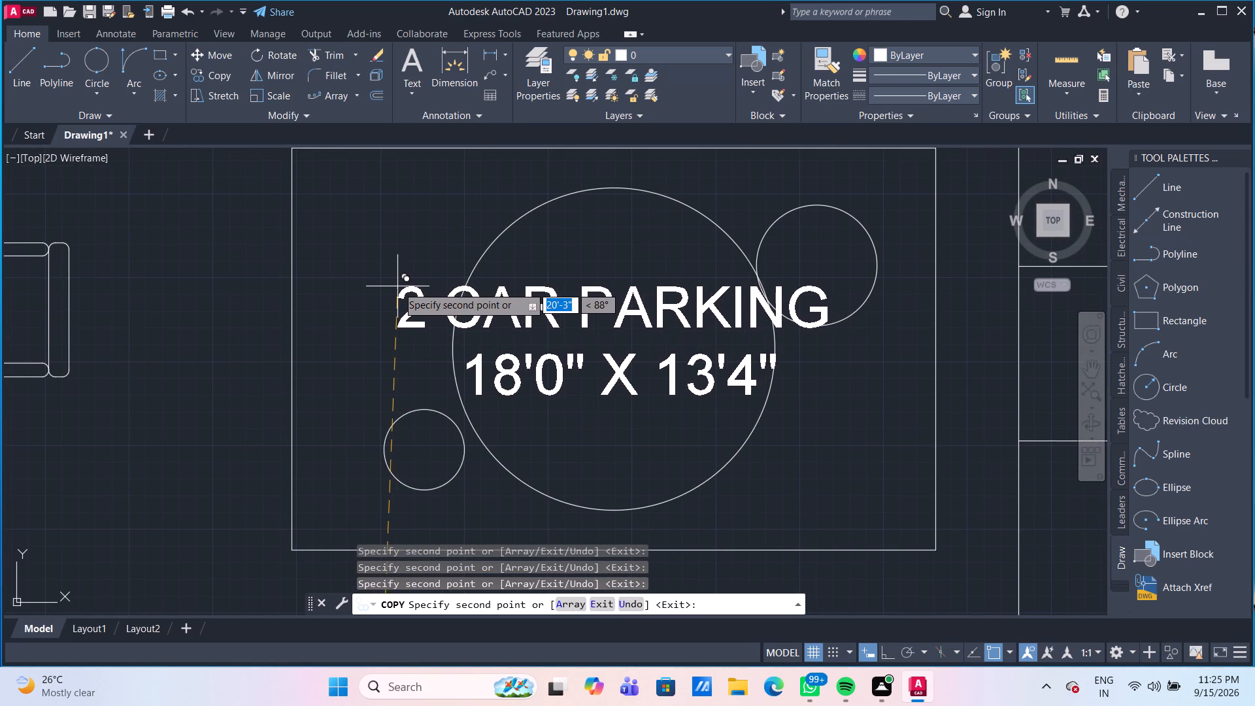
pyautogui.click(397, 286)
# Place a copy of the parking label in the dressing area above the wardrobe, north of the staircase.
pyautogui.scroll(-2, 444, 324)
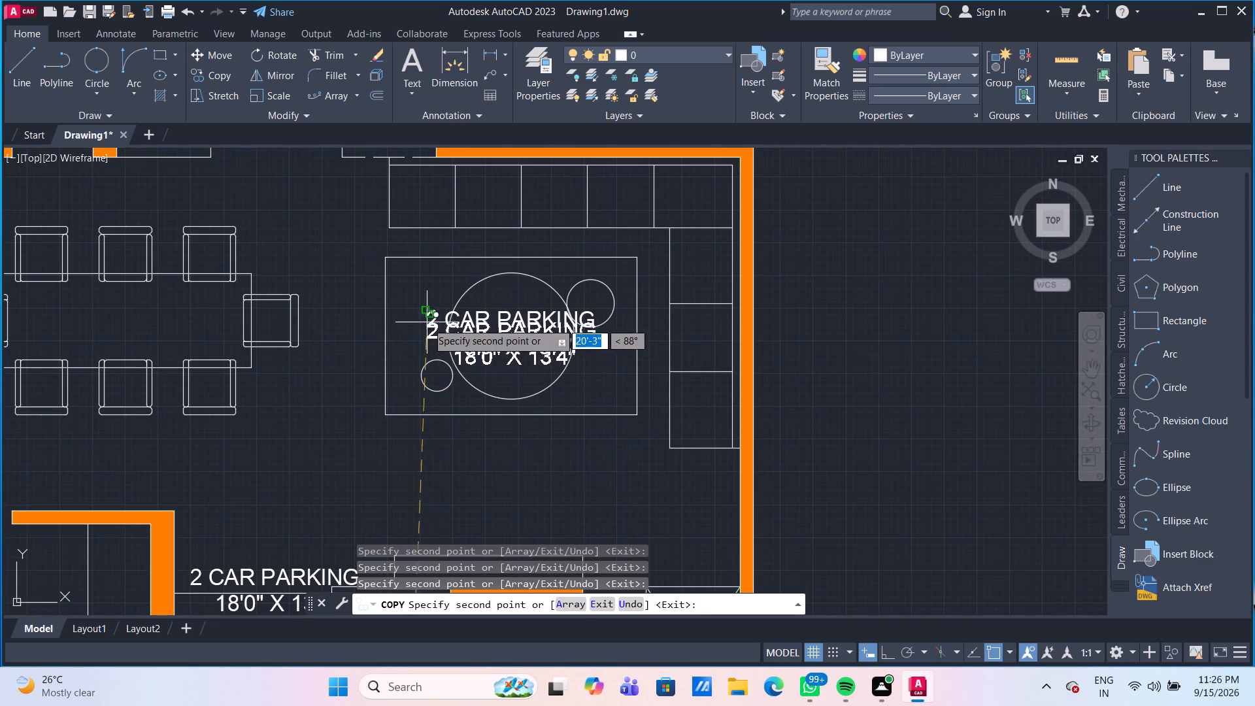
pyautogui.moveTo(471, 262); pyautogui.dragTo(495, 464, button='middle')
pyautogui.scroll(-2, 437, 375)
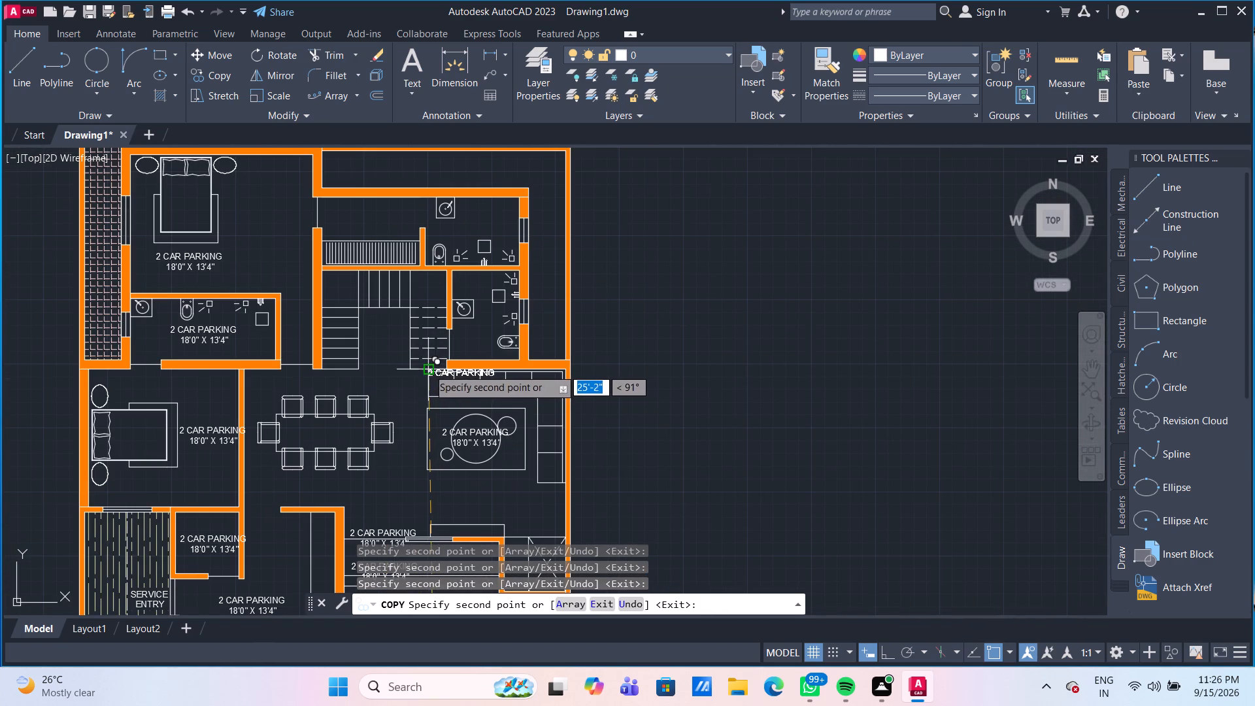
pyautogui.scroll(3, 367, 248)
pyautogui.scroll(-1, 365, 268)
pyautogui.moveTo(375, 283); pyautogui.dragTo(380, 399, button='middle')
pyautogui.scroll(-1, 373, 384)
pyautogui.scroll(2, 328, 319)
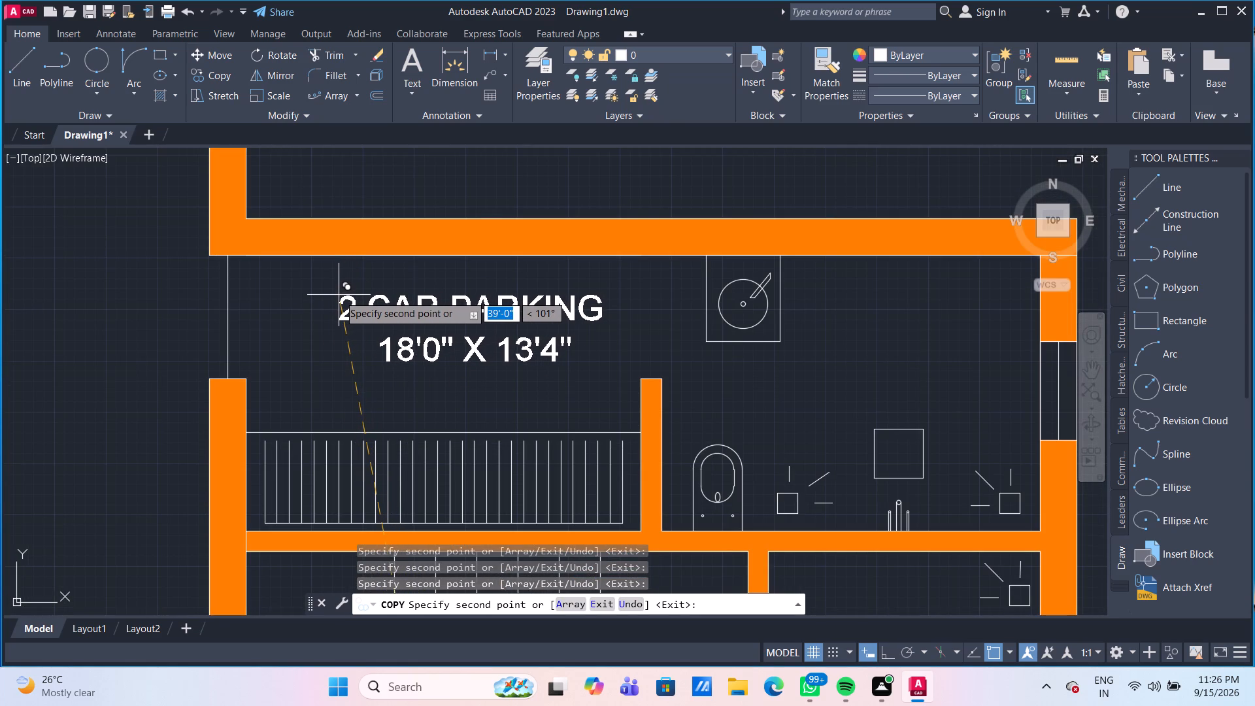
pyautogui.click(339, 295)
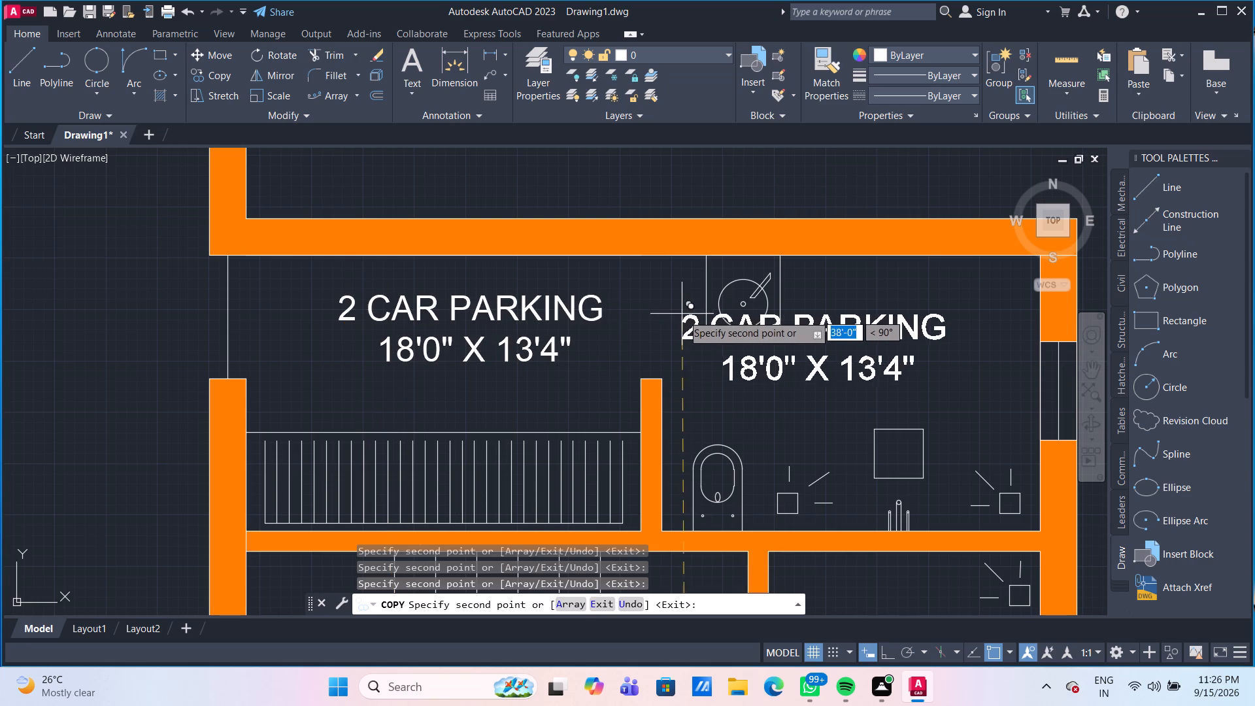
# Place copies of the parking label in the bathroom next to the dressing area and in the bathroom beside the staircase.
pyautogui.moveTo(686, 312); pyautogui.dragTo(429, 299, button='middle')
pyautogui.scroll(1, 510, 334)
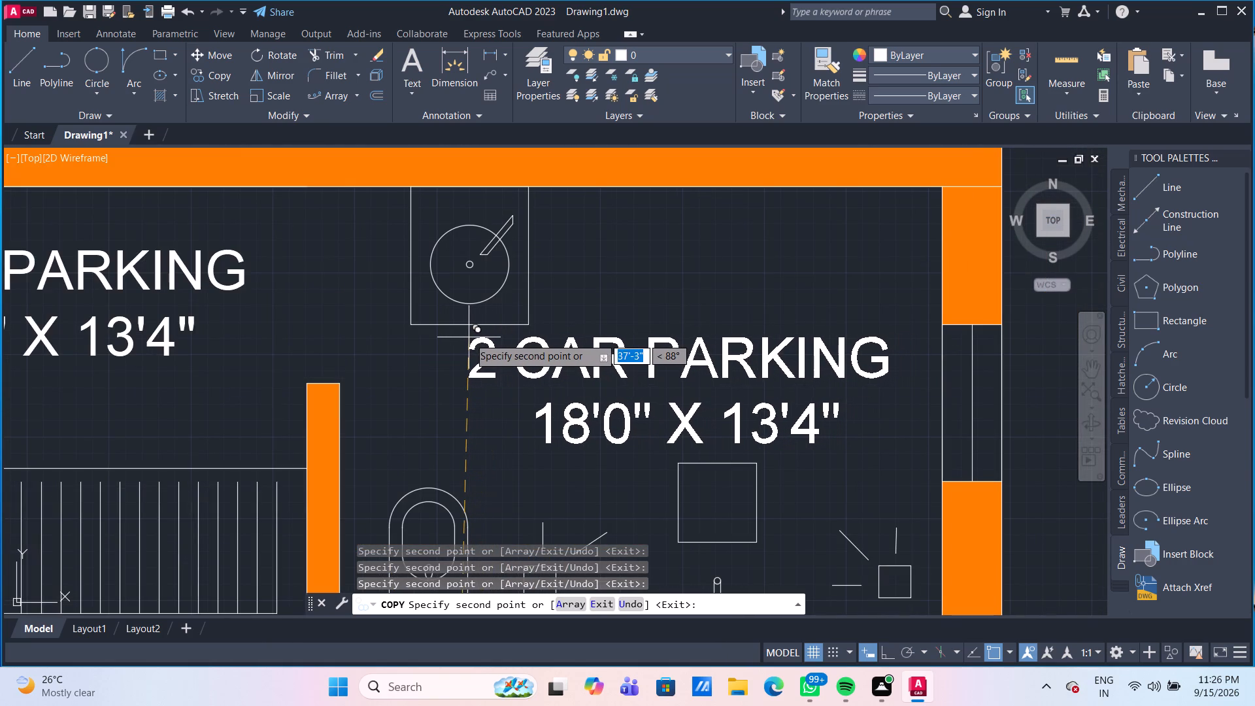
pyautogui.click(469, 337)
pyautogui.scroll(-2, 508, 420)
pyautogui.moveTo(507, 404); pyautogui.dragTo(408, 197, button='middle')
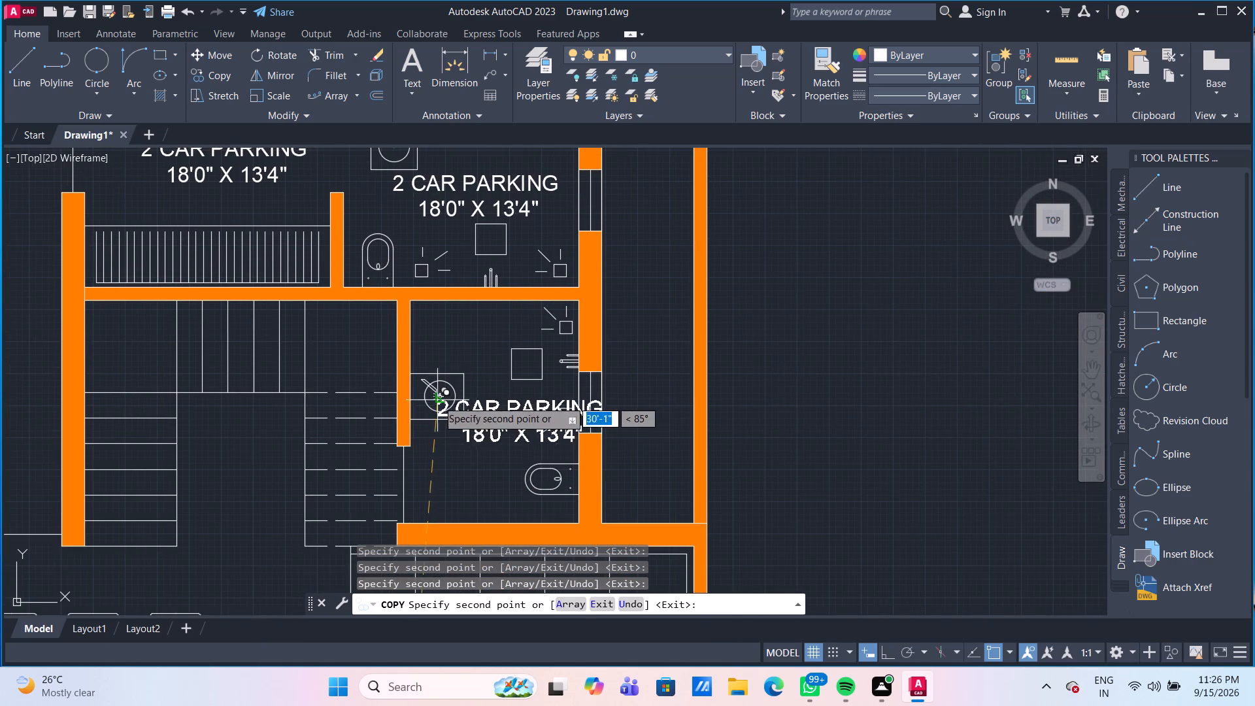
pyautogui.moveTo(432, 414); pyautogui.dragTo(418, 333, button='middle')
pyautogui.scroll(1, 416, 354)
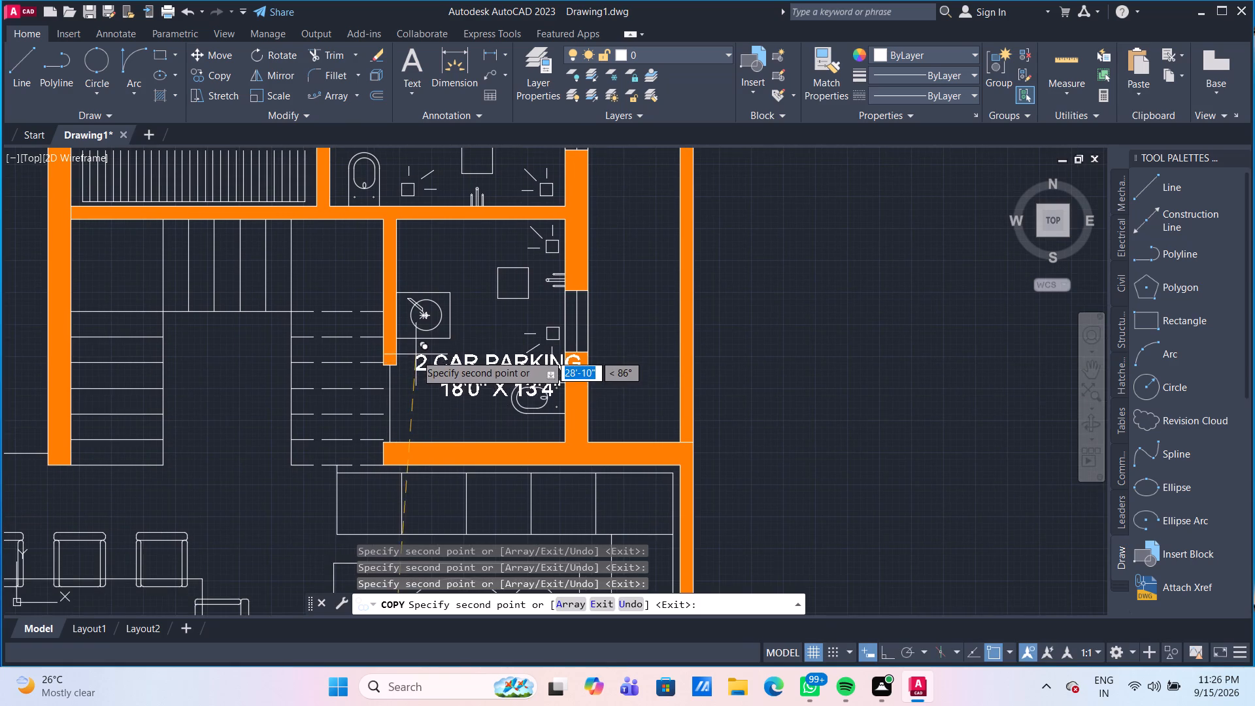
pyautogui.scroll(1, 416, 354)
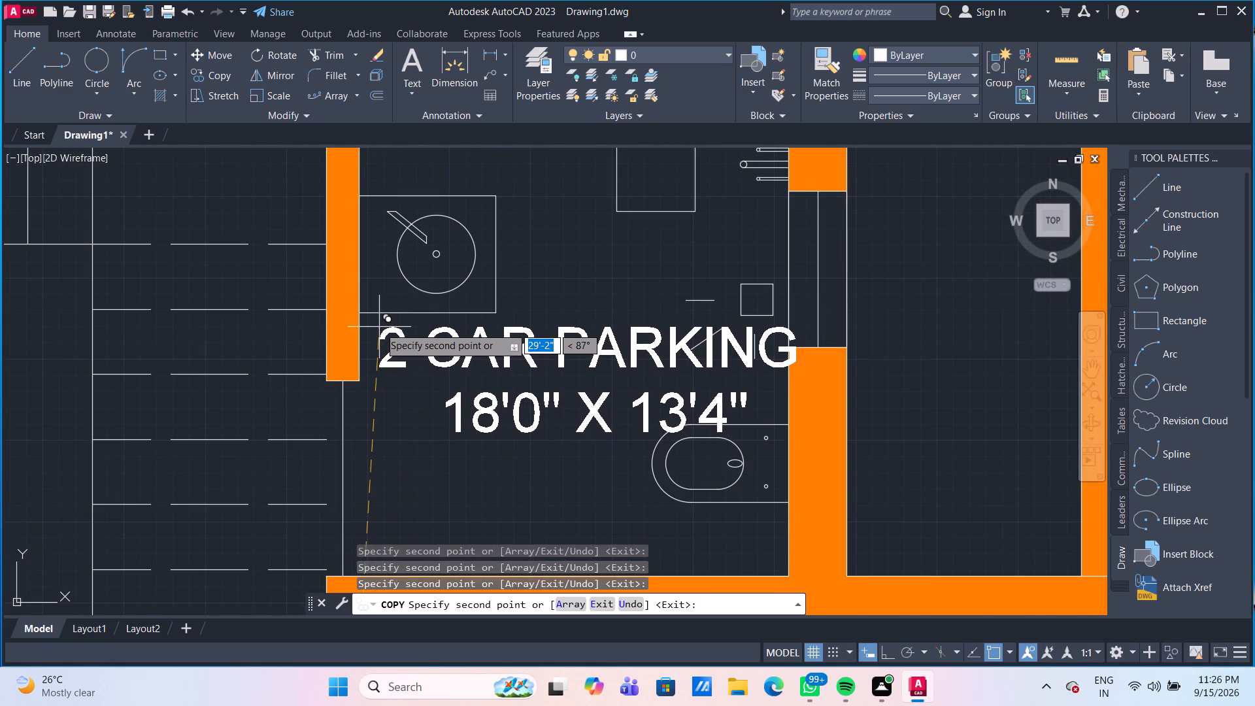
pyautogui.click(379, 327)
# Place a copy of the parking label in the open space between the two staircase flights.
pyautogui.scroll(-1, 375, 414)
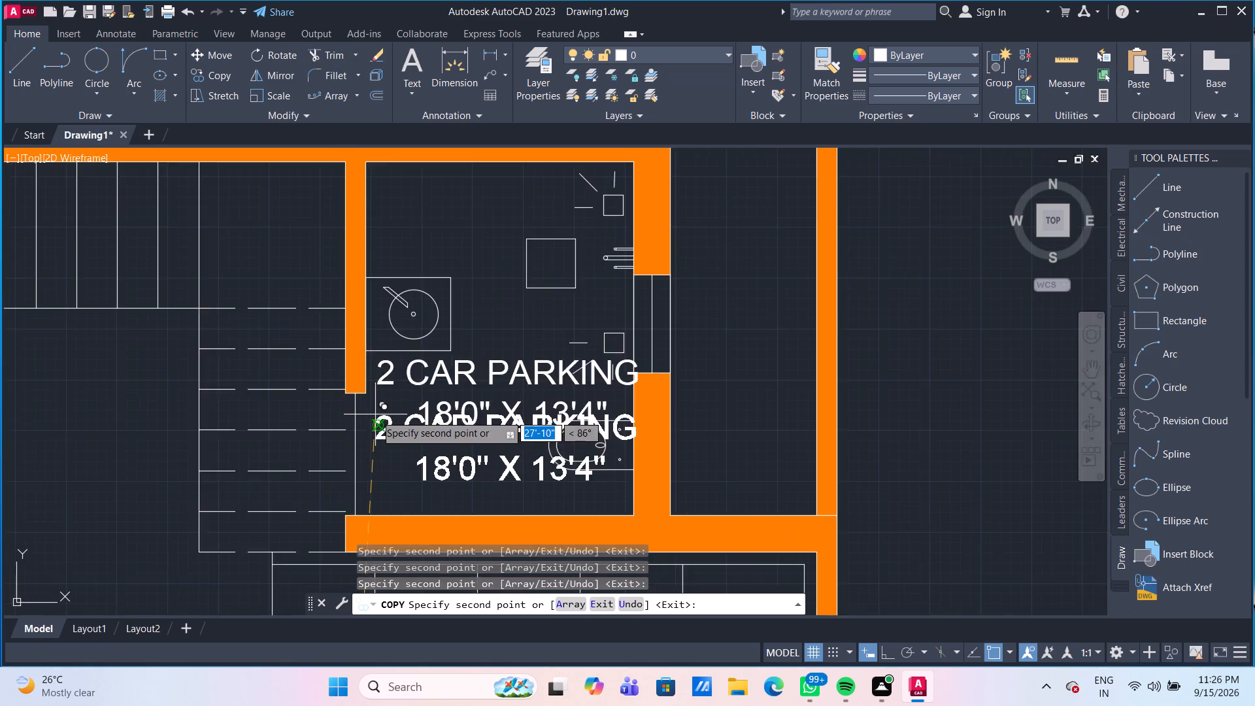
pyautogui.scroll(-1, 375, 414)
pyautogui.moveTo(376, 409); pyautogui.dragTo(378, 301, button='middle')
pyautogui.scroll(1, 226, 354)
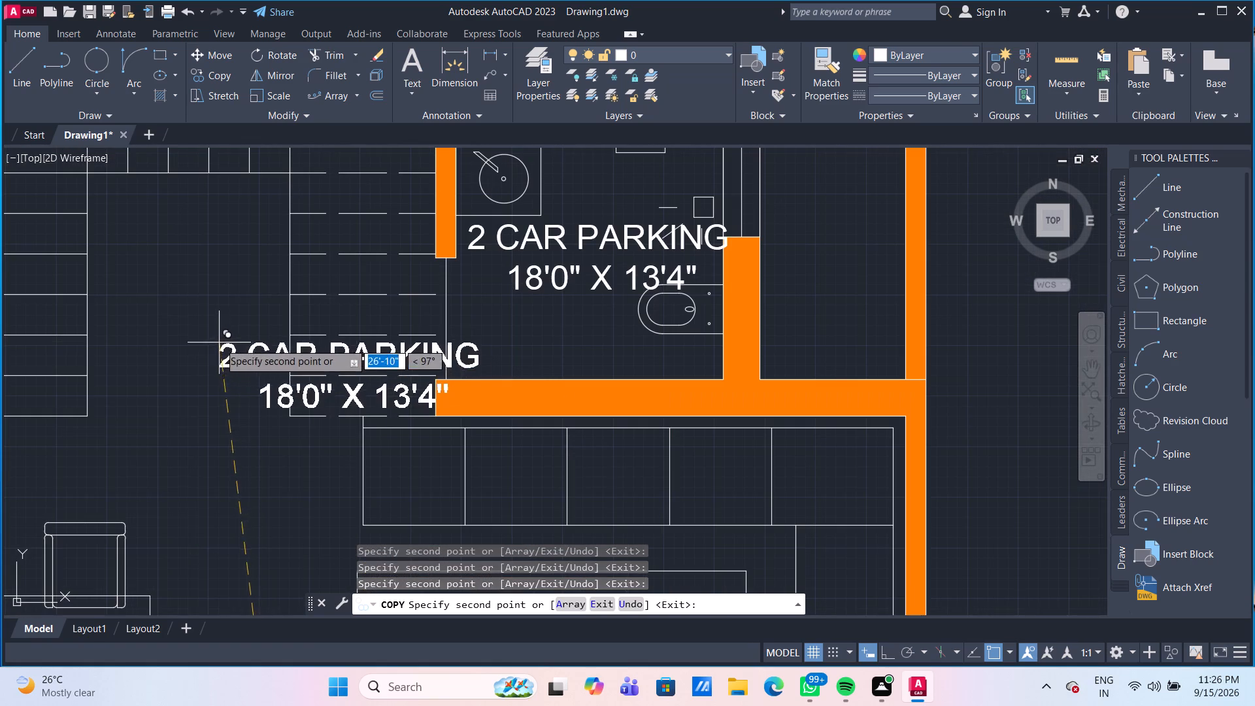
pyautogui.click(126, 267)
# Place a copy of the parking label at the centre of the eight-seat dining table.
pyautogui.scroll(-1, 205, 387)
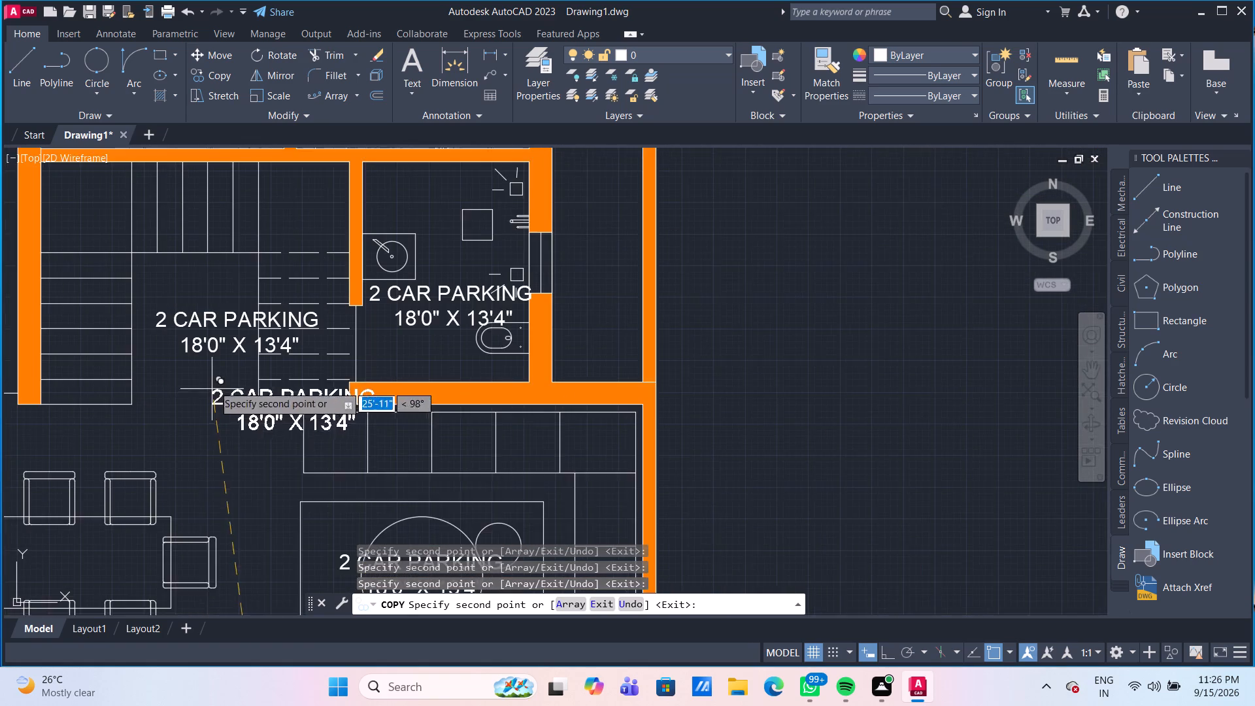
pyautogui.moveTo(216, 370); pyautogui.dragTo(203, 244, button='middle')
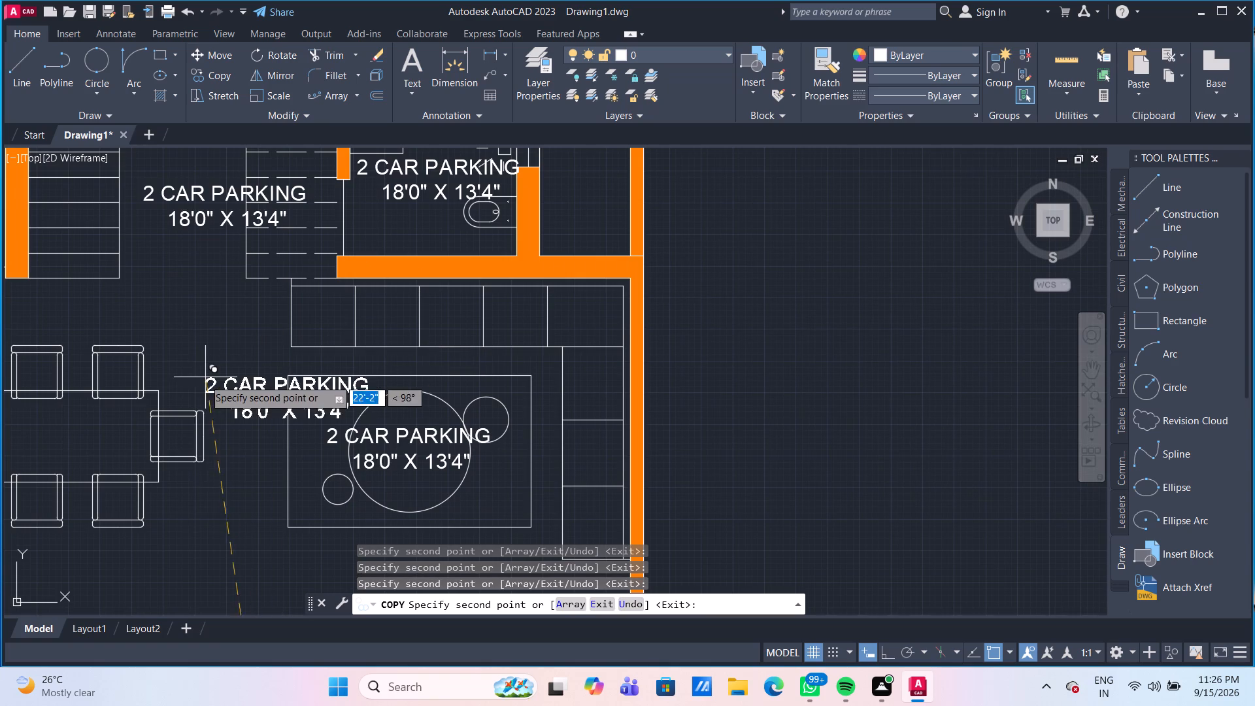
pyautogui.moveTo(213, 386); pyautogui.dragTo(420, 316, button='middle')
pyautogui.scroll(1, 306, 362)
pyautogui.moveTo(53, 397); pyautogui.dragTo(72, 391, button='middle')
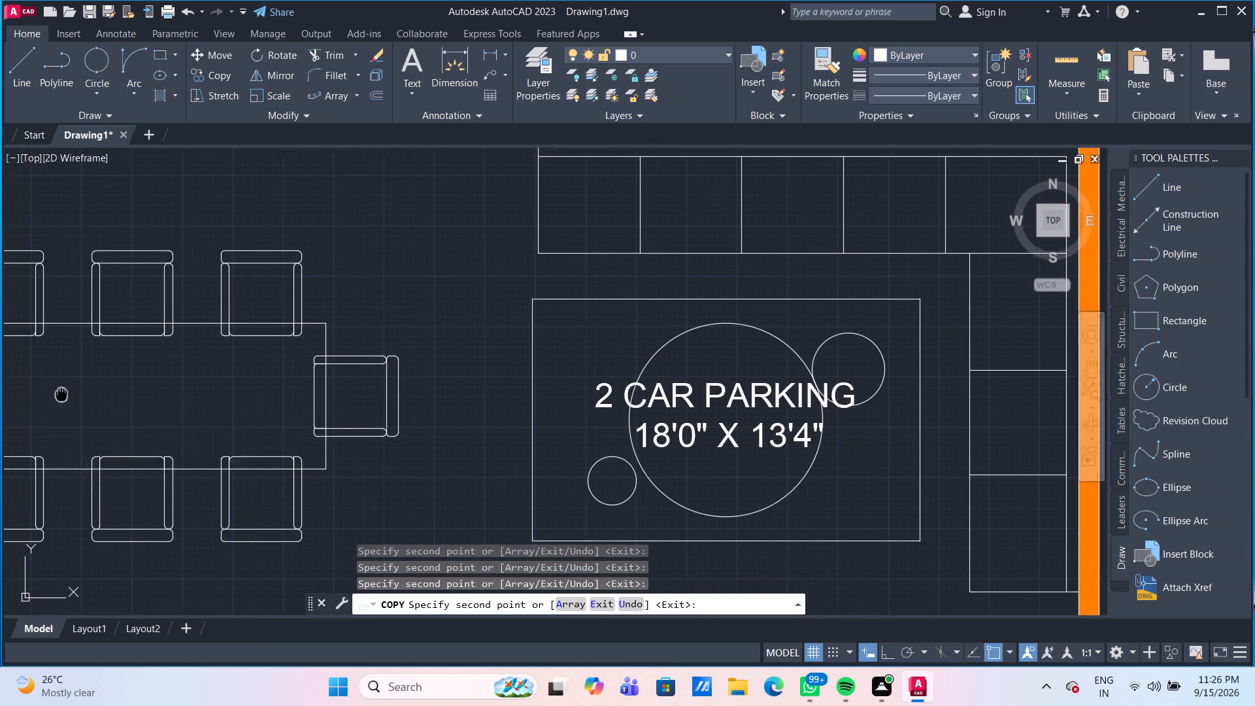
pyautogui.moveTo(72, 391); pyautogui.dragTo(229, 364, button='middle')
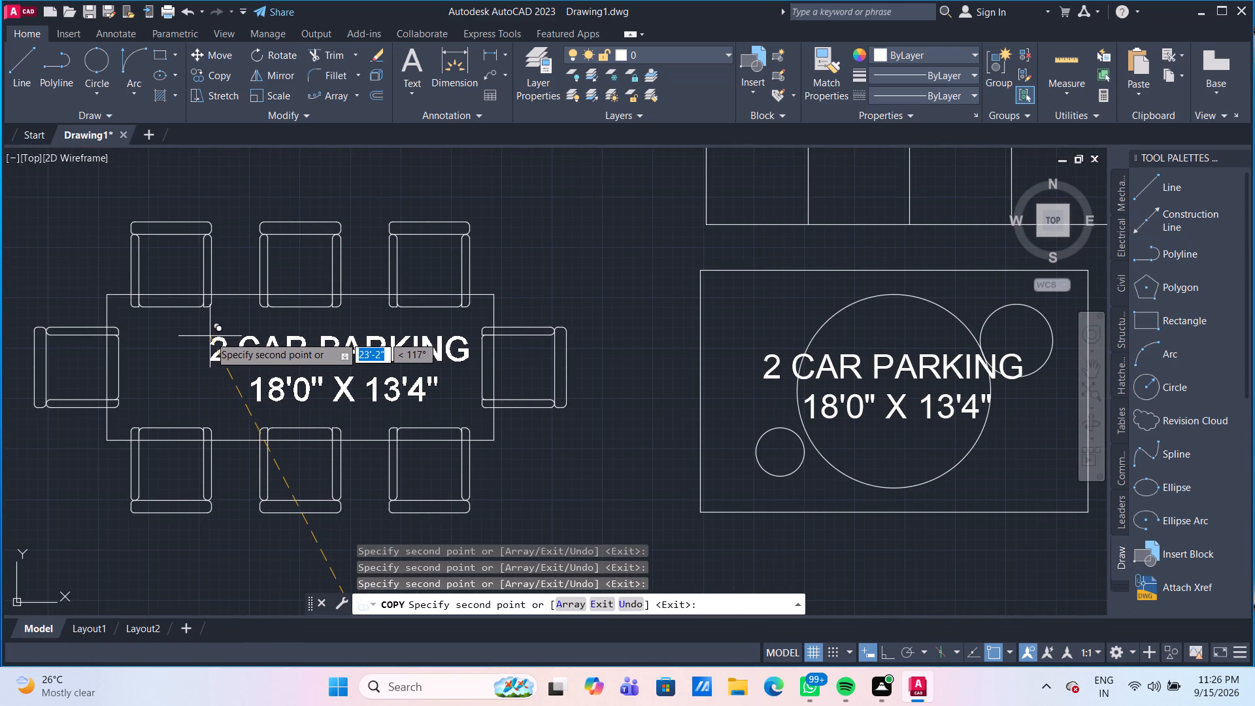
pyautogui.click(212, 337)
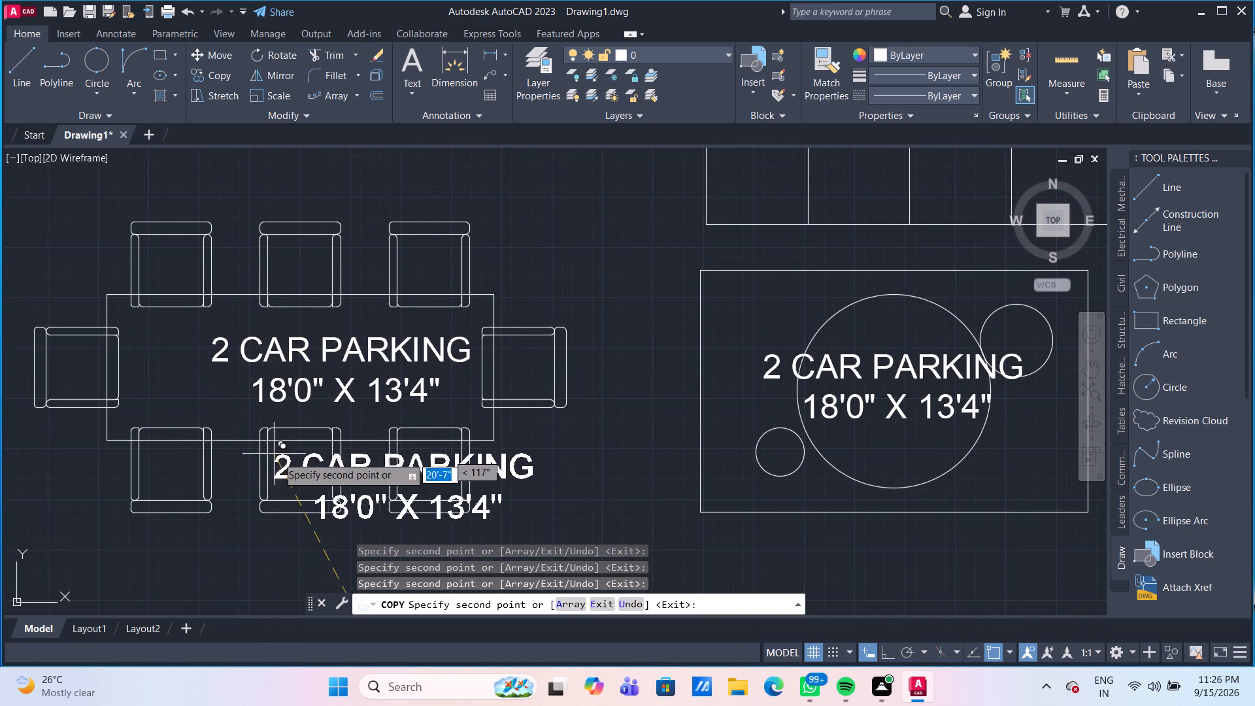
# Place a last copy of the parking label in the small room with the crossed square beside the east wall, and end copying.
pyautogui.scroll(-2, 353, 511)
pyautogui.moveTo(374, 513); pyautogui.dragTo(316, 320, button='middle')
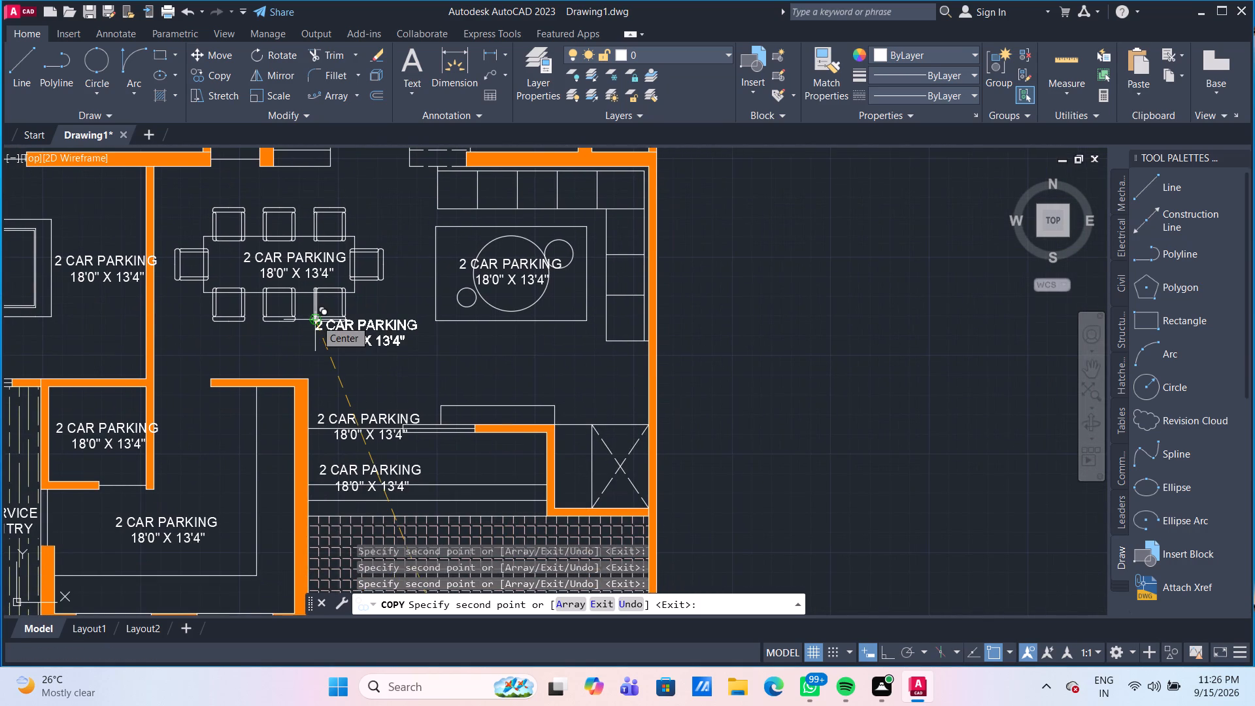
pyautogui.scroll(2, 586, 453)
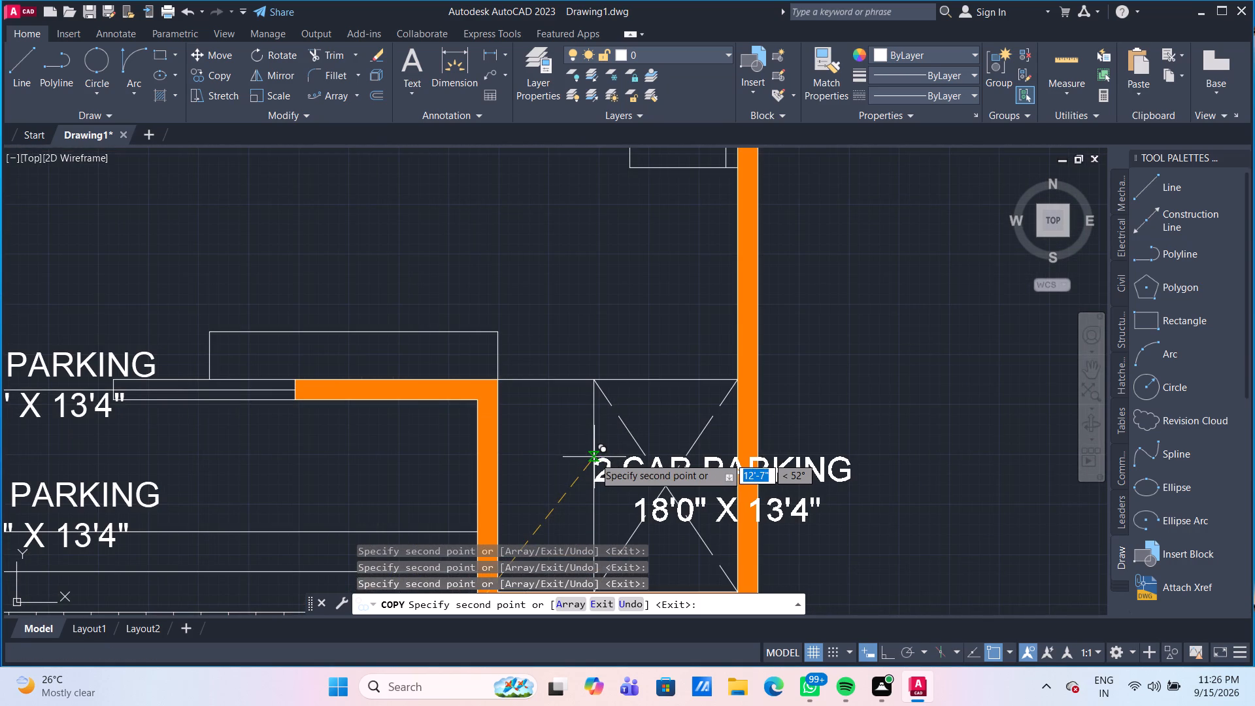
pyautogui.scroll(1, 607, 466)
pyautogui.moveTo(607, 466); pyautogui.dragTo(544, 356, button='middle')
pyautogui.scroll(1, 544, 357)
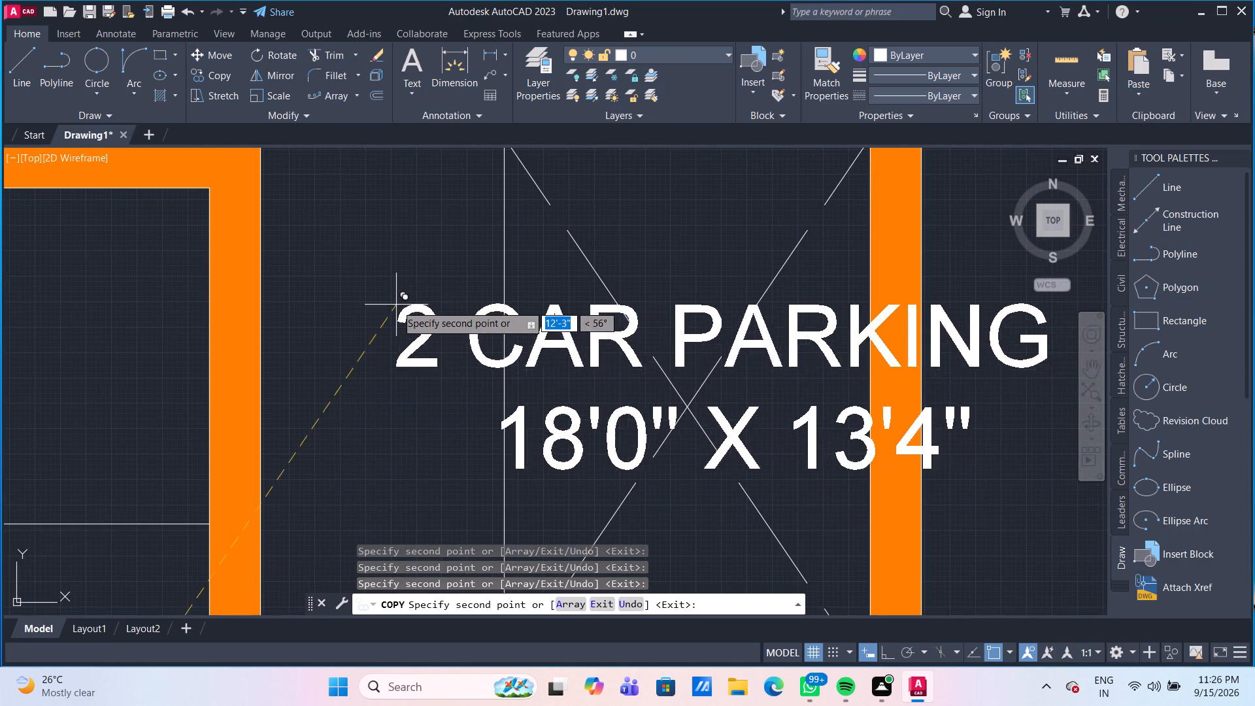
pyautogui.scroll(-3, 394, 303)
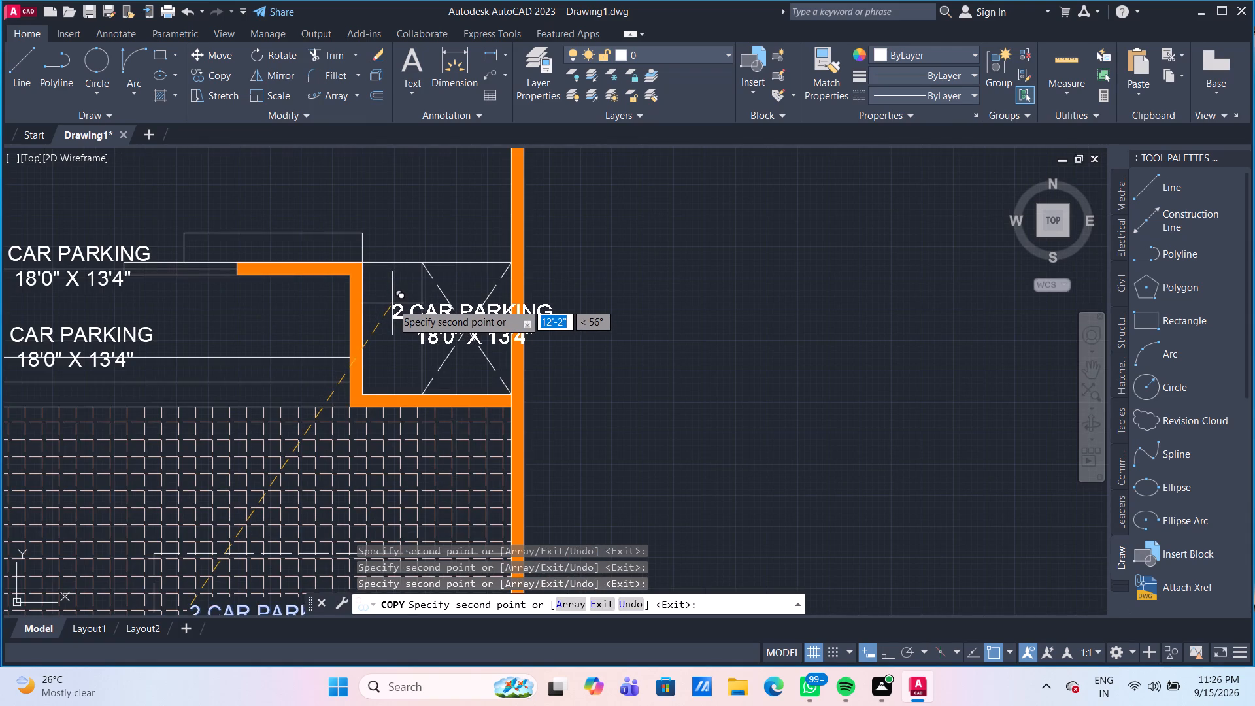
pyautogui.click(393, 307)
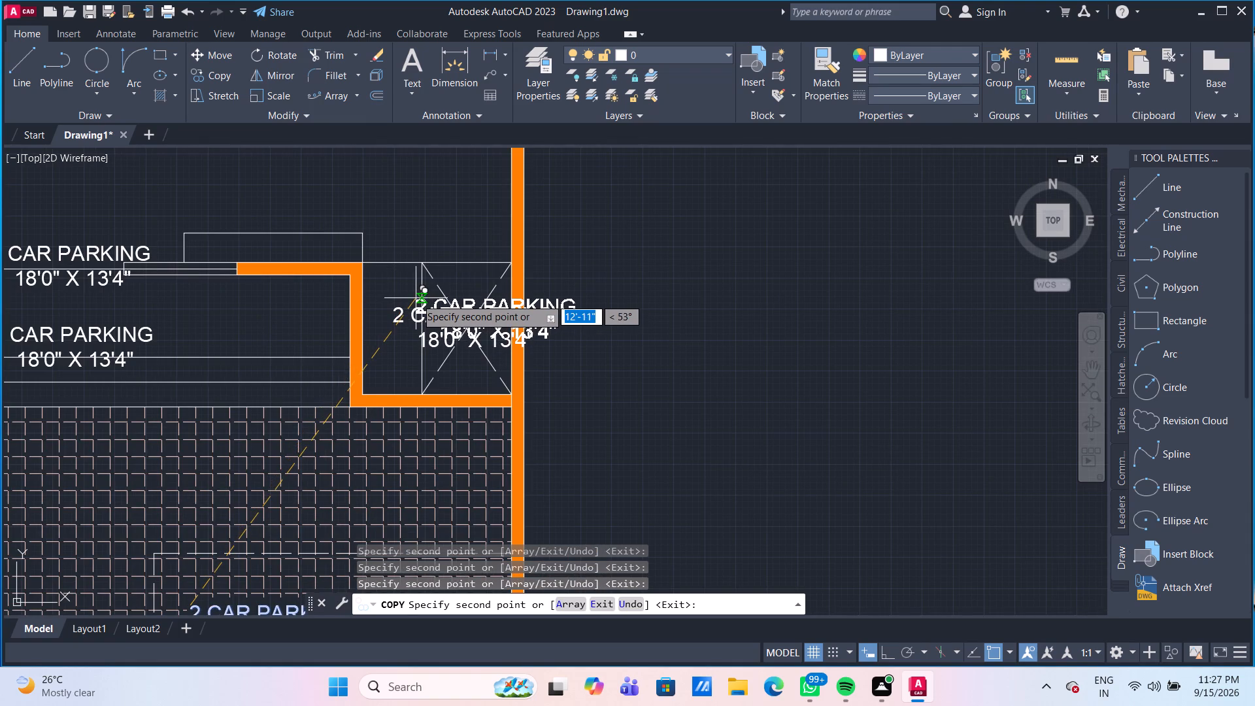
pyautogui.press('Escape')
# Replace the label text in the small crossed-square room with POOJA and 5'0" X 4'6" on a second line.
pyautogui.scroll(-3, 454, 317)
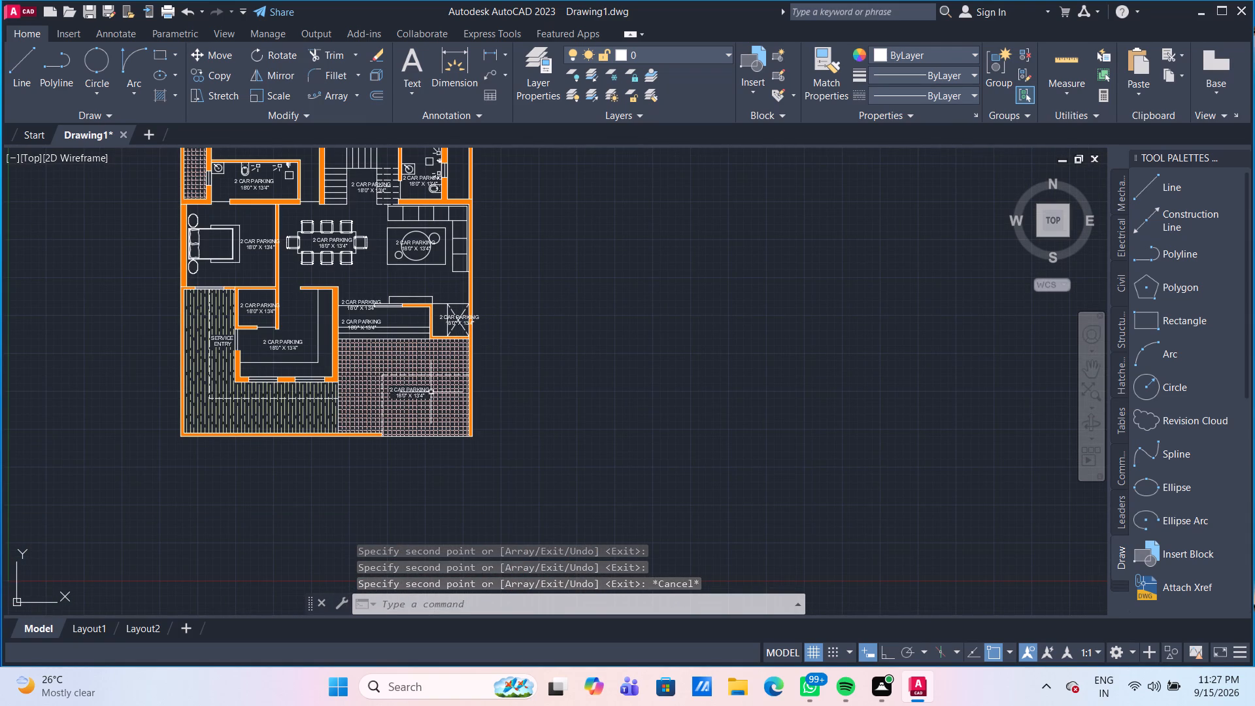
pyautogui.scroll(1, 431, 390)
pyautogui.scroll(3, 447, 284)
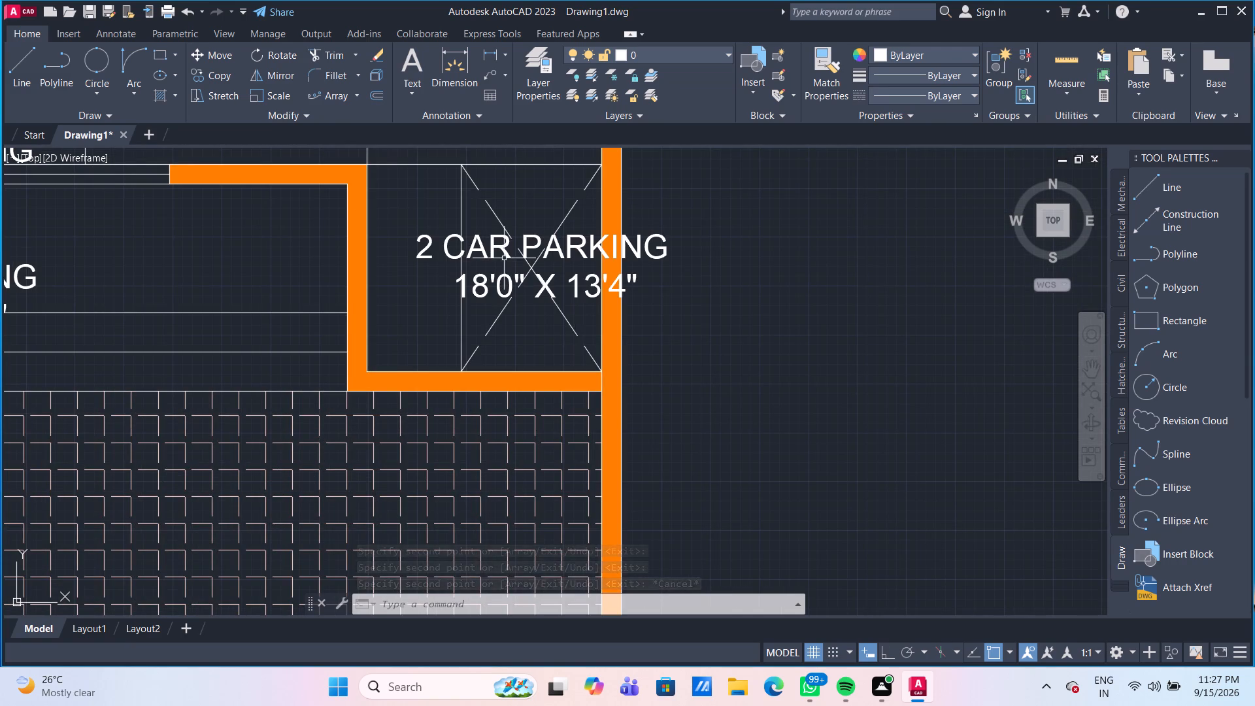
pyautogui.doubleClick(511, 258)
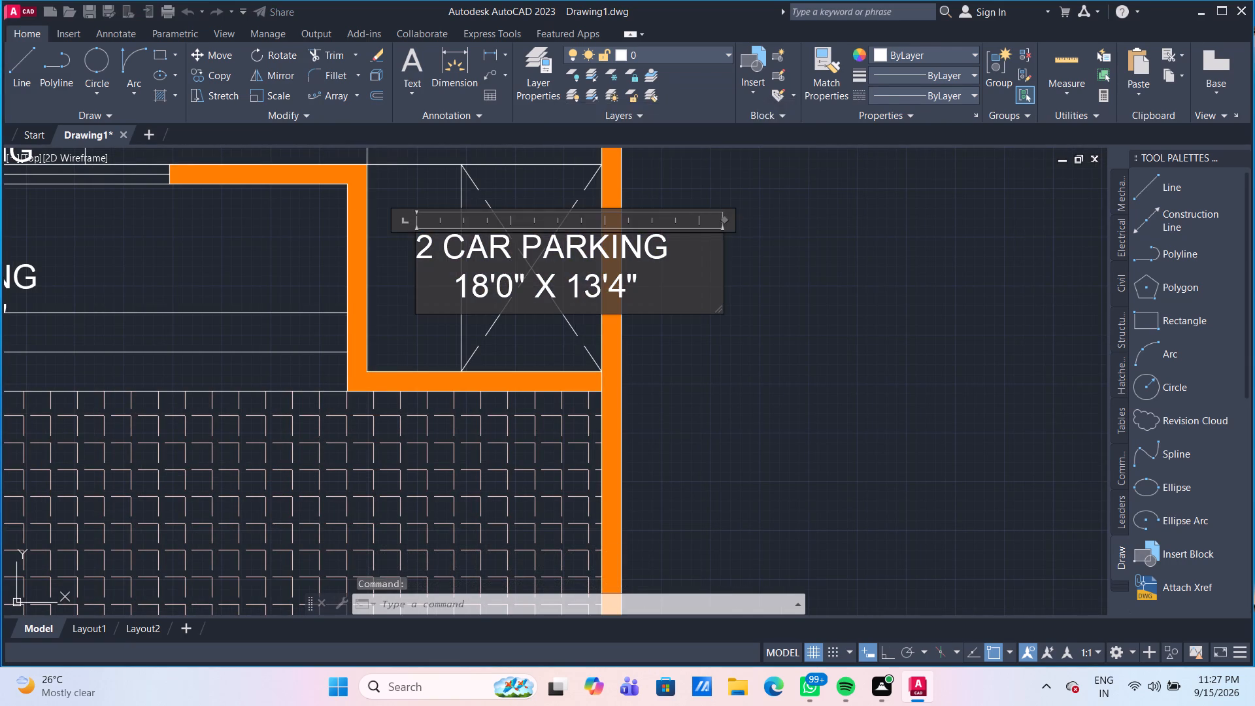
pyautogui.click(643, 286)
pyautogui.press('BackSpace')
pyautogui.press('BackSpace')
pyautogui.press('BackSpace')
pyautogui.press('BackSpace')
pyautogui.press('BackSpace')
pyautogui.press('BackSpace')
pyautogui.press('BackSpace')
pyautogui.press('BackSpace')
pyautogui.press('BackSpace')
pyautogui.press('BackSpace')
pyautogui.press('BackSpace')
pyautogui.press('BackSpace')
pyautogui.press('BackSpace')
pyautogui.press('BackSpace')
pyautogui.press('BackSpace')
pyautogui.press('BackSpace')
pyautogui.press('BackSpace')
pyautogui.press('BackSpace')
pyautogui.press('BackSpace')
pyautogui.press('BackSpace')
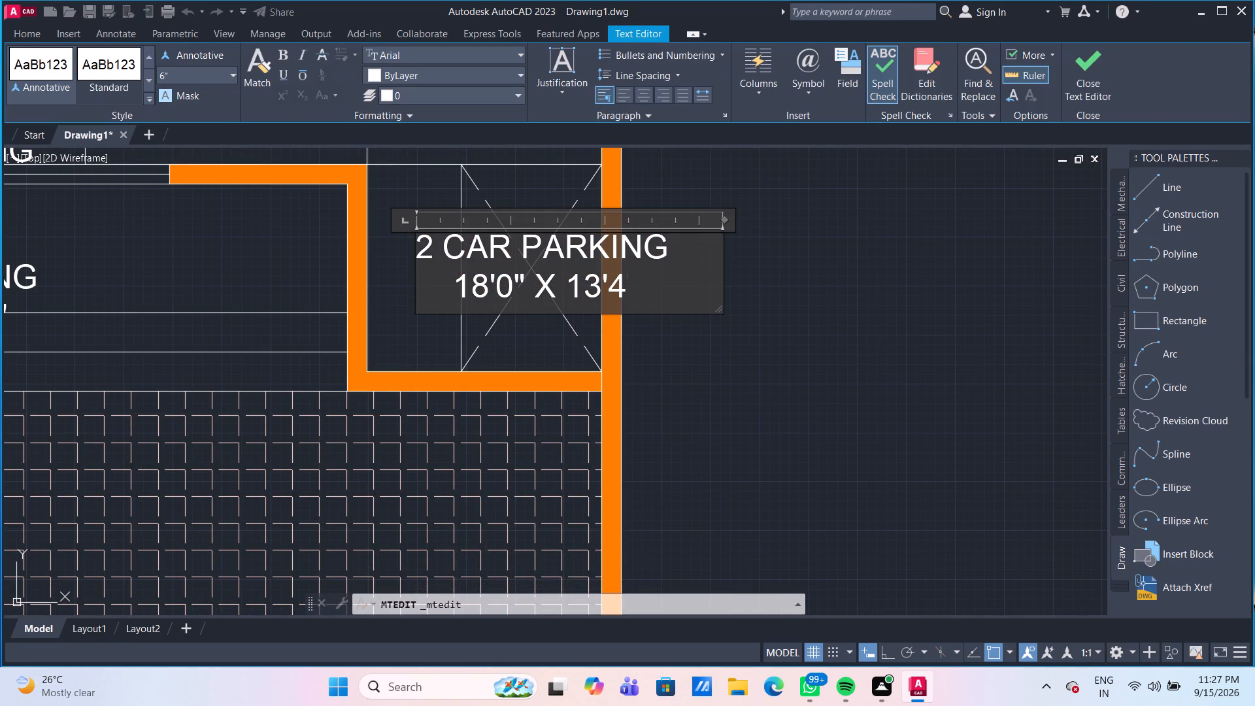
pyautogui.press('BackSpace')
pyautogui.press('BackSpace')
pyautogui.press('BackSpace')
pyautogui.press('BackSpace')
pyautogui.press('BackSpace')
pyautogui.press('BackSpace')
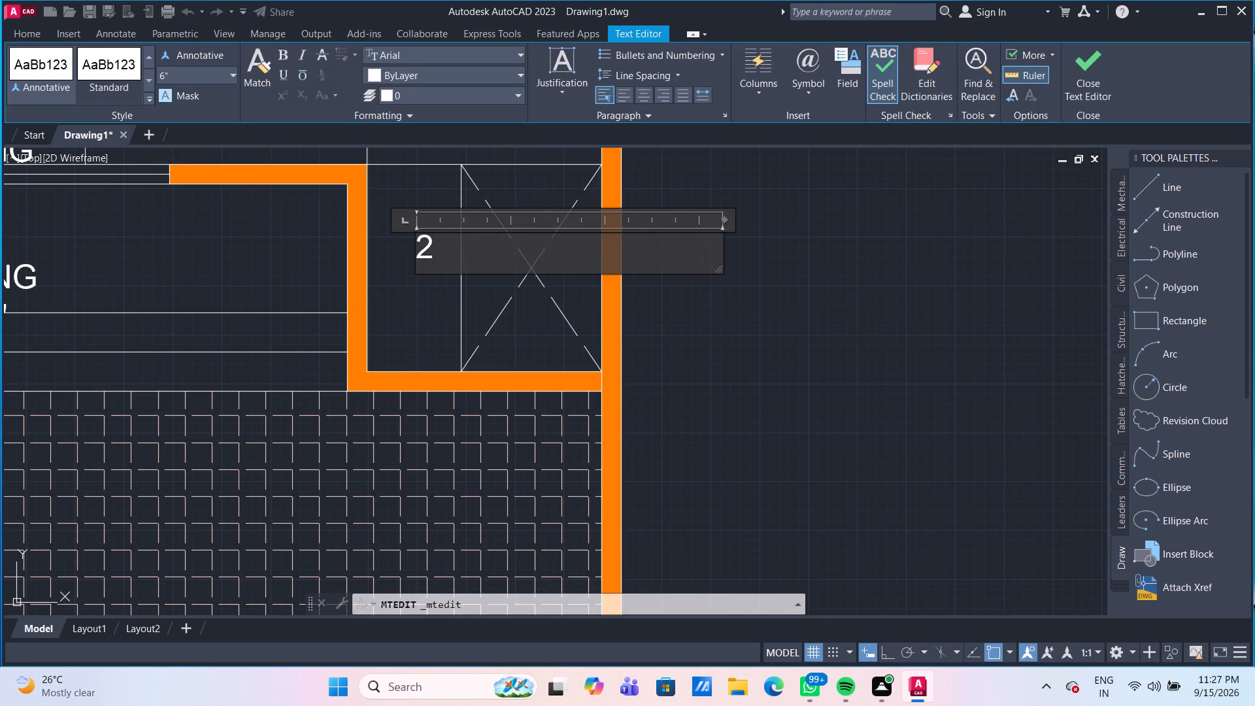
pyautogui.press('BackSpace')
pyautogui.press('BackSpace')
pyautogui.write('POOJA')
pyautogui.press('space')
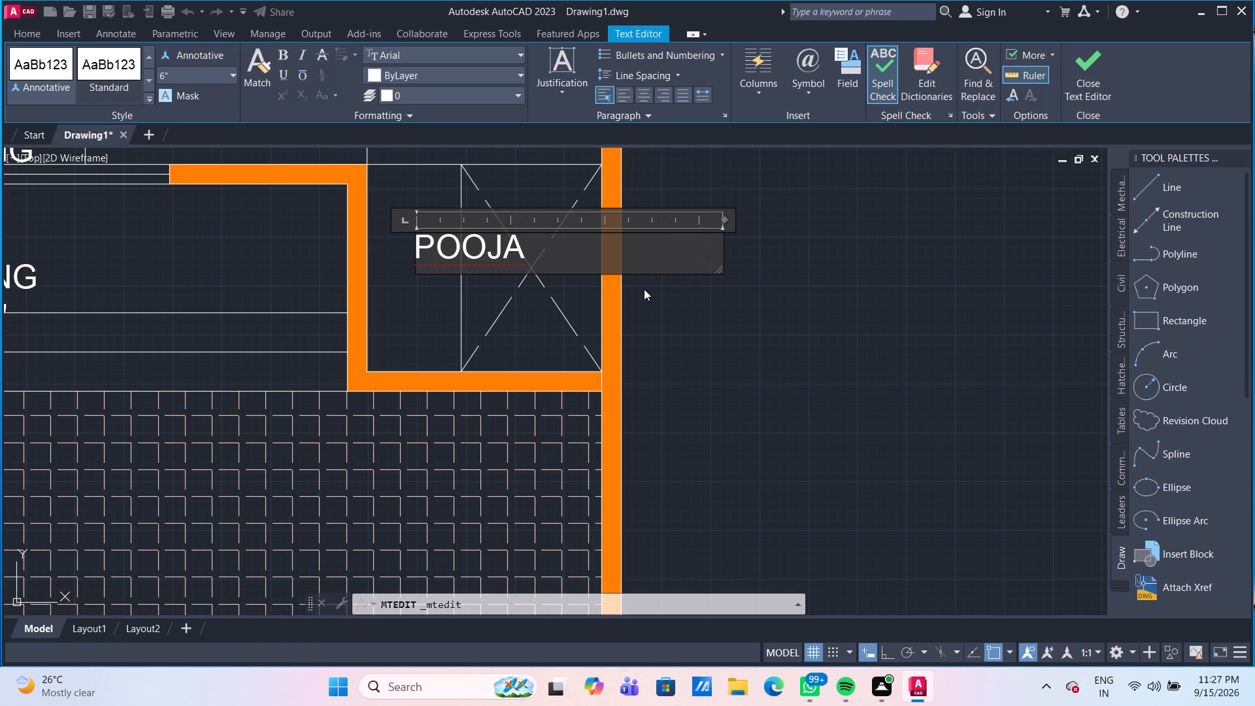
pyautogui.press('Return')
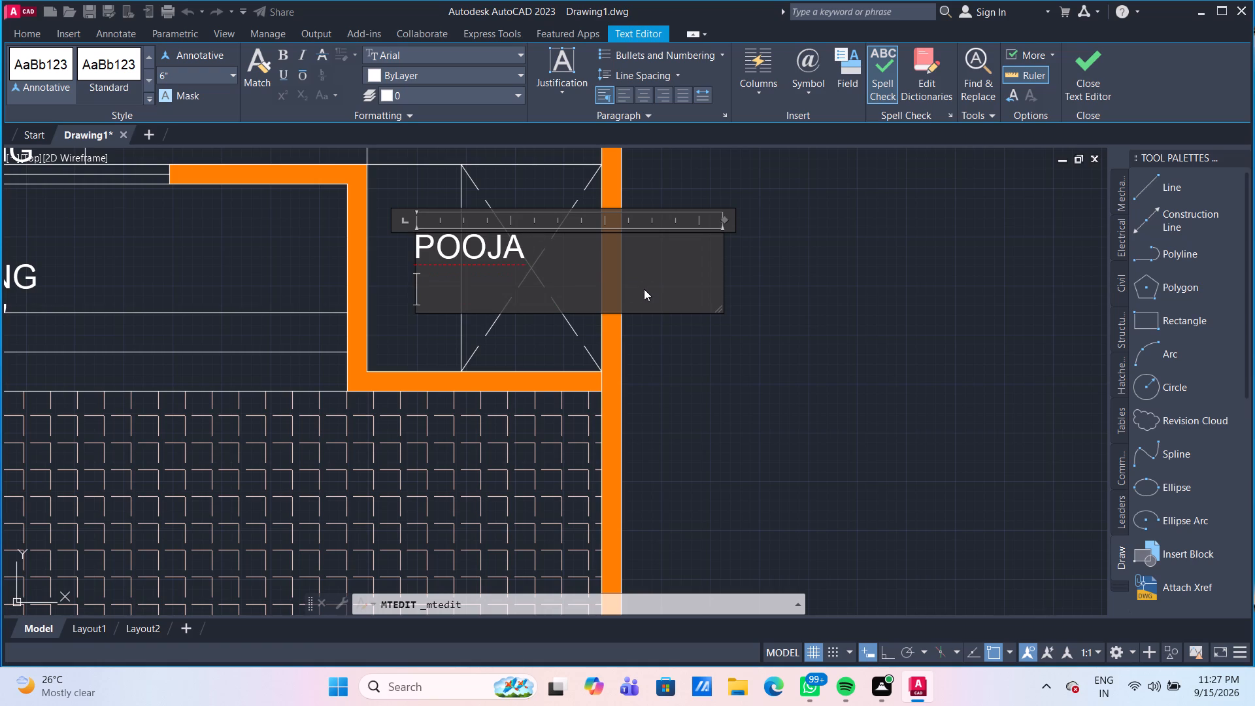
pyautogui.write("5'")
pyautogui.write('0"')
pyautogui.press('space')
pyautogui.write('X')
pyautogui.press('space')
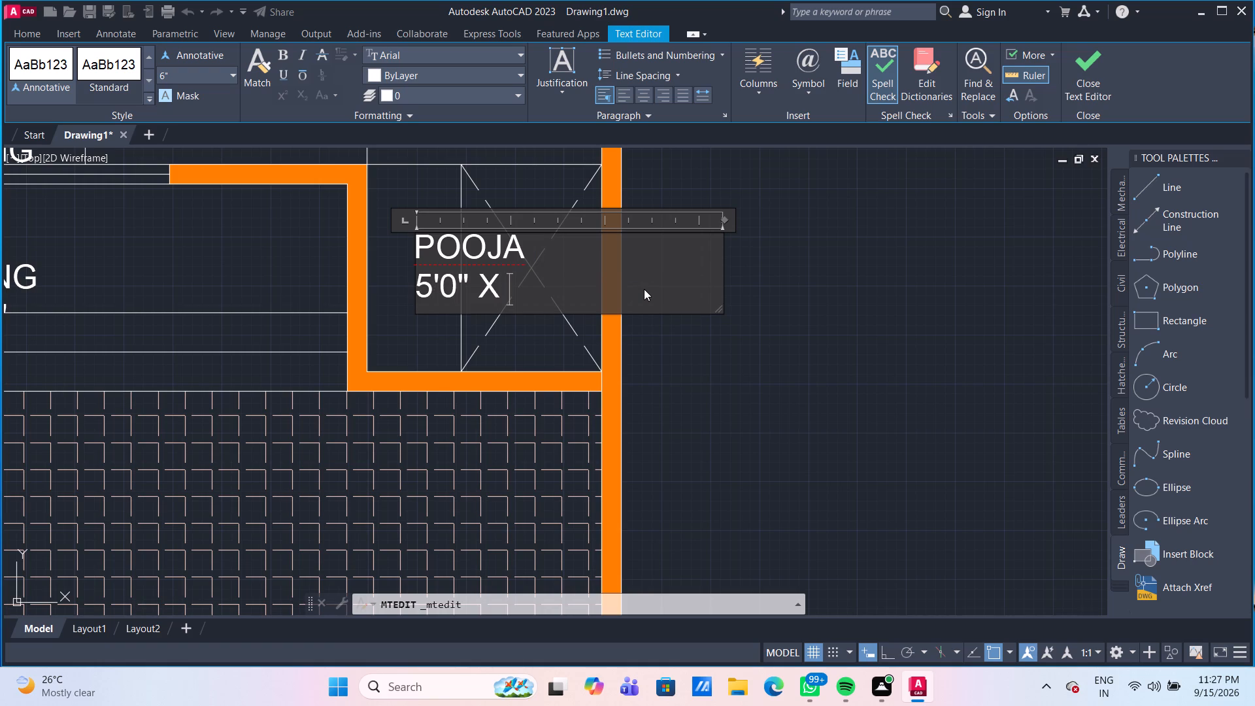
pyautogui.press('4')
pyautogui.press('4')
pyautogui.press('BackSpace')
pyautogui.write('\'6"')
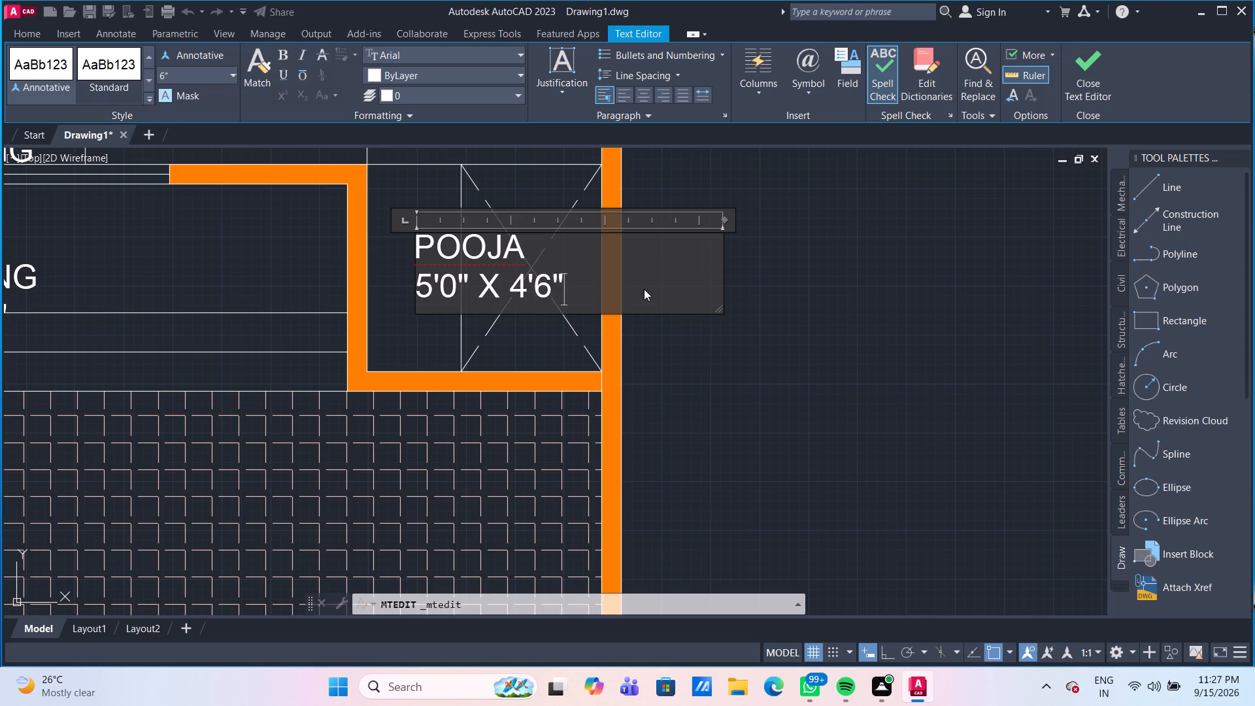
# Indent the POOJA line with two spaces to centre it over its dimensions, and finish the text edit.
pyautogui.click(420, 250)
pyautogui.press('space')
pyautogui.press('space')
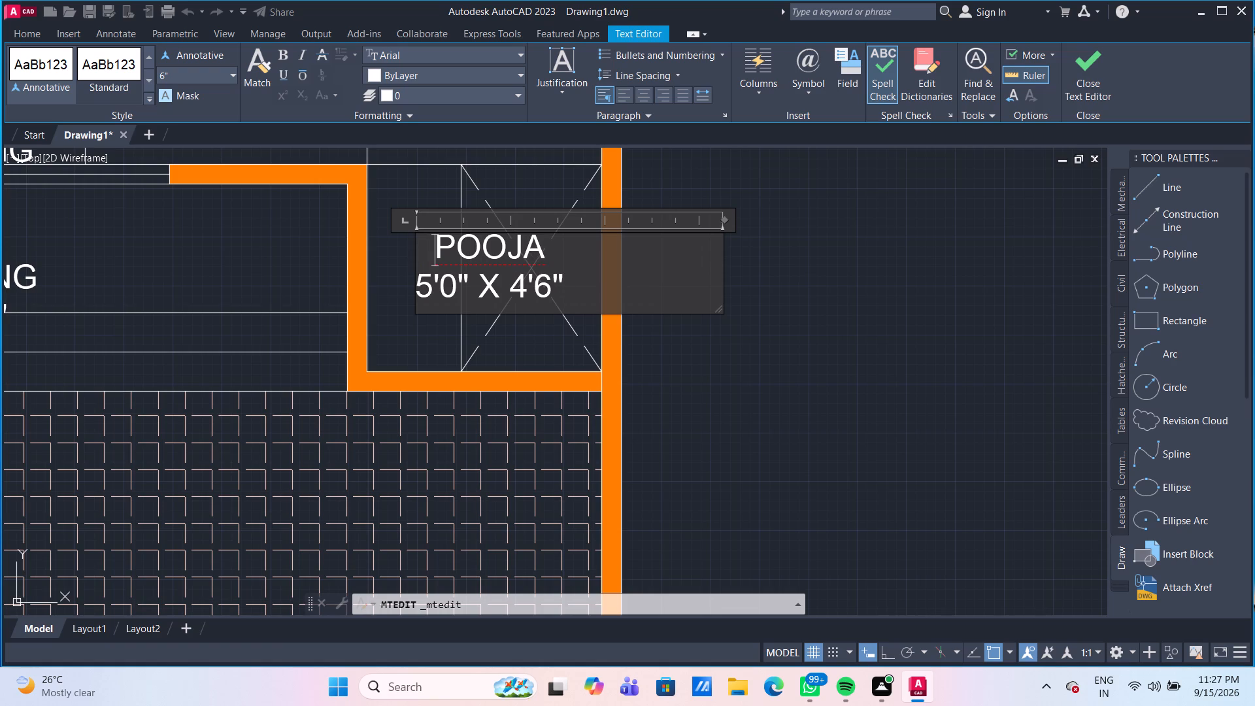
pyautogui.click(392, 280)
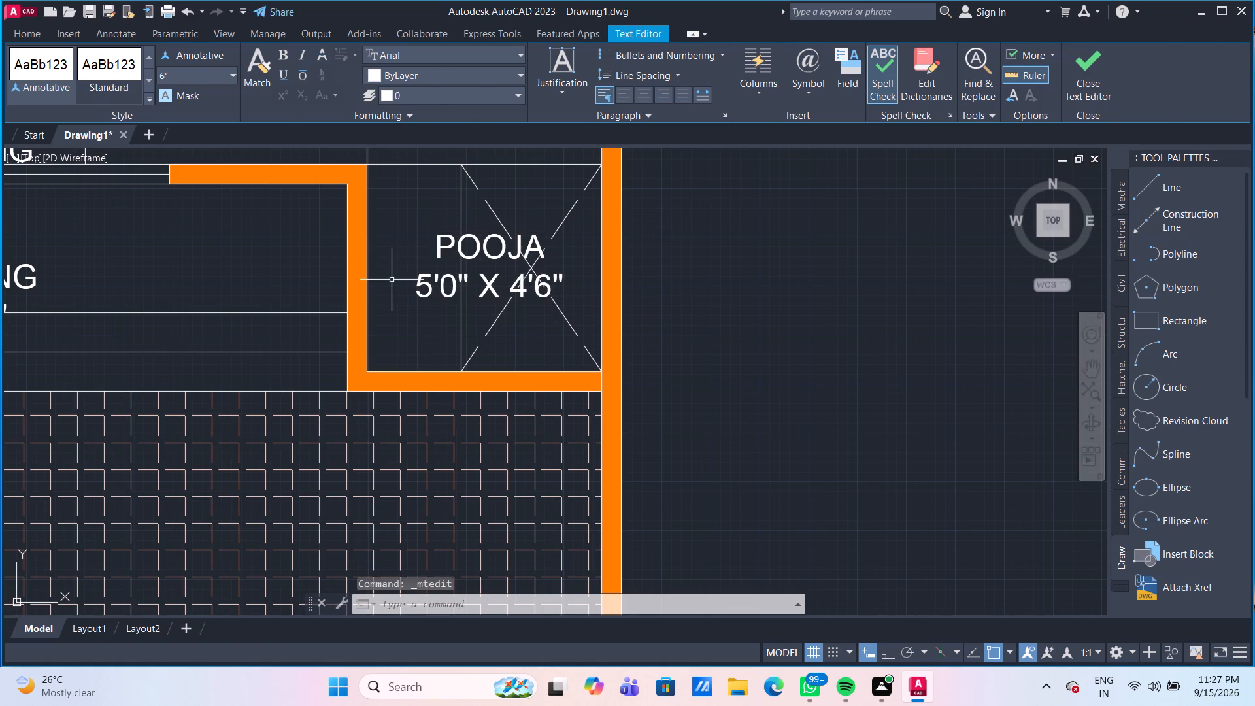
# Replace the name line of the parking label in the small room northeast of the service entry with STORE.
pyautogui.scroll(-3, 392, 280)
pyautogui.scroll(1, 261, 305)
pyautogui.moveTo(143, 328); pyautogui.dragTo(150, 328, button='middle')
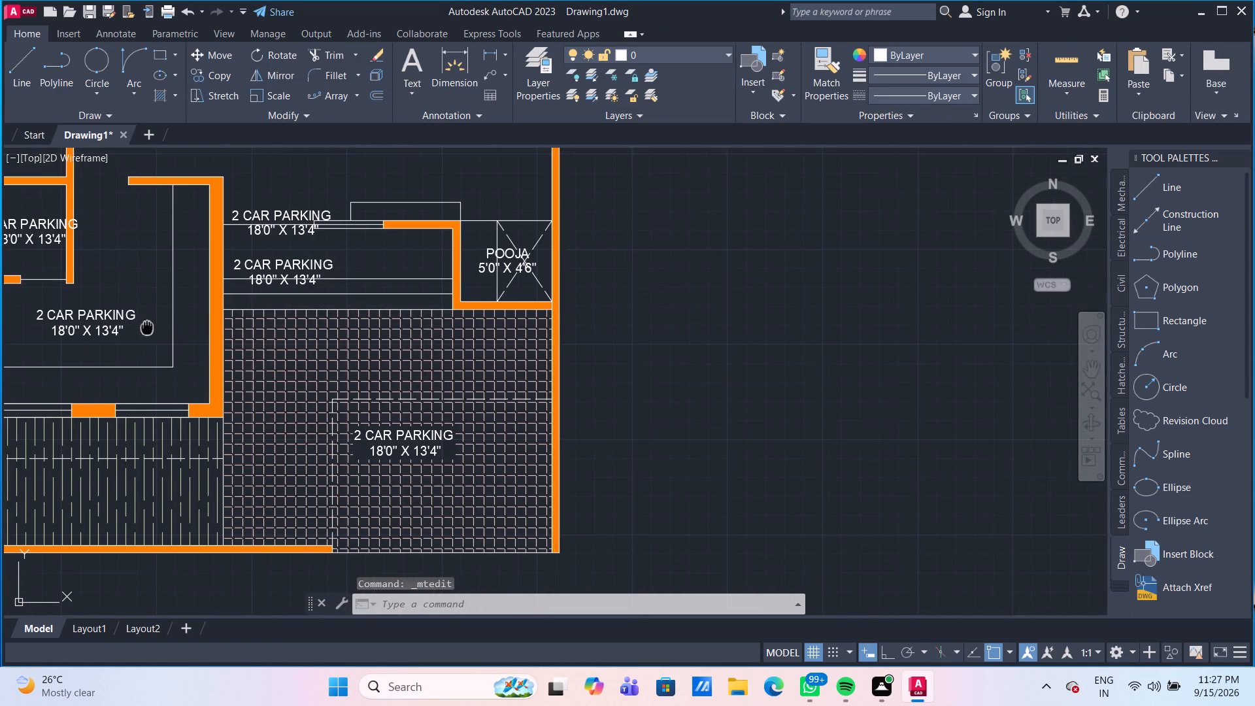
pyautogui.moveTo(150, 328); pyautogui.dragTo(363, 348, button='middle')
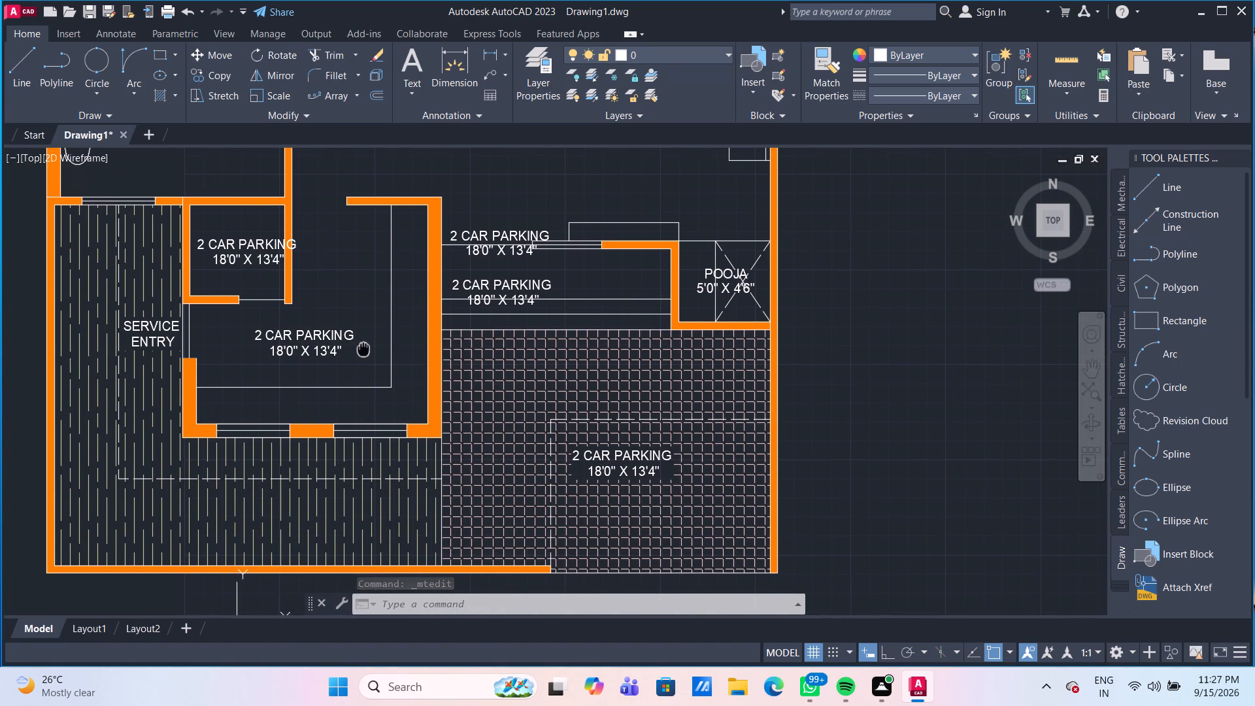
pyautogui.moveTo(363, 348); pyautogui.dragTo(363, 348, button='middle')
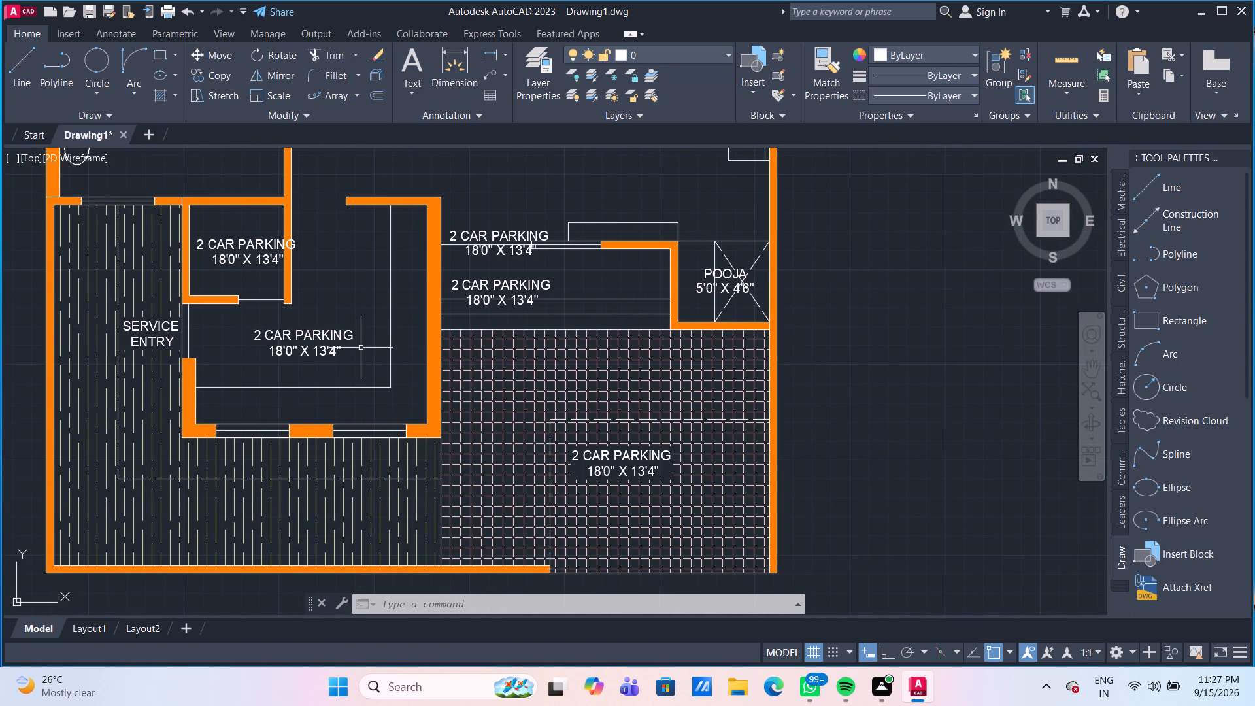
pyautogui.doubleClick(246, 246)
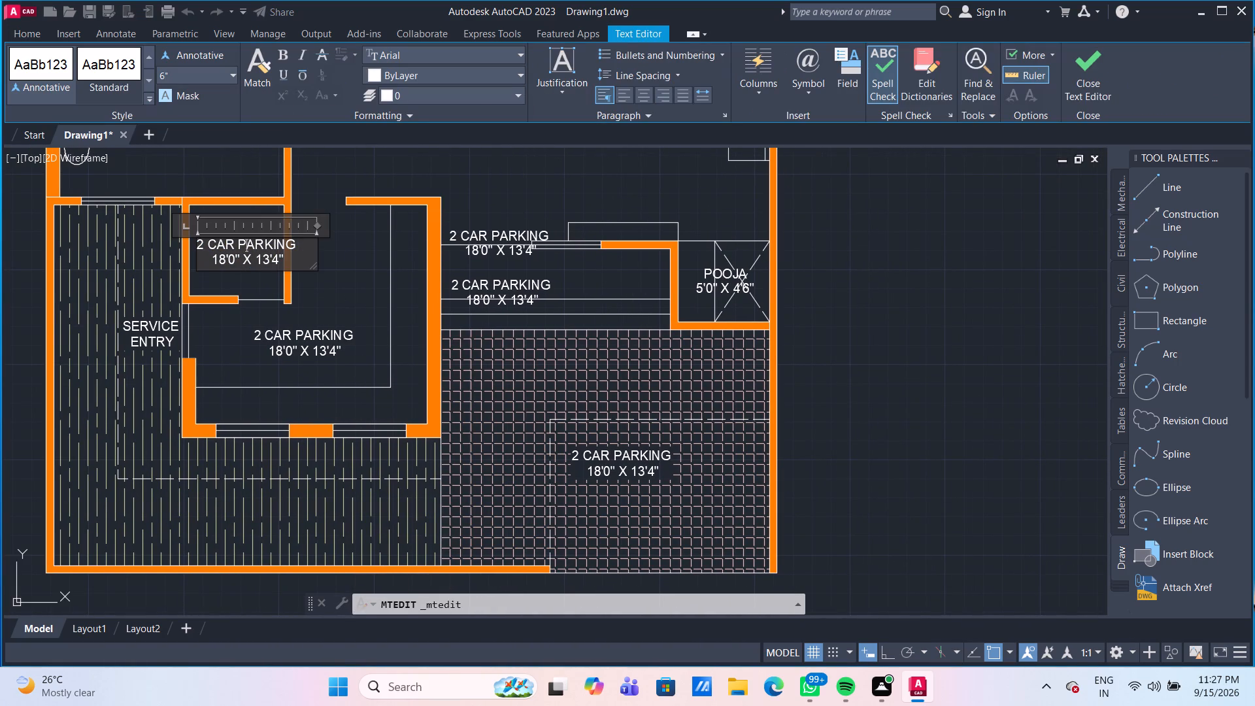
pyautogui.click(300, 246)
pyautogui.press('BackSpace')
pyautogui.press('BackSpace')
pyautogui.press('BackSpace')
pyautogui.press('BackSpace')
pyautogui.press('BackSpace')
pyautogui.press('BackSpace')
pyautogui.press('BackSpace')
pyautogui.press('BackSpace')
pyautogui.press('BackSpace')
pyautogui.press('BackSpace')
pyautogui.press('BackSpace')
pyautogui.press('BackSpace')
pyautogui.press('BackSpace')
pyautogui.press('BackSpace')
pyautogui.press('BackSpace')
pyautogui.press('BackSpace')
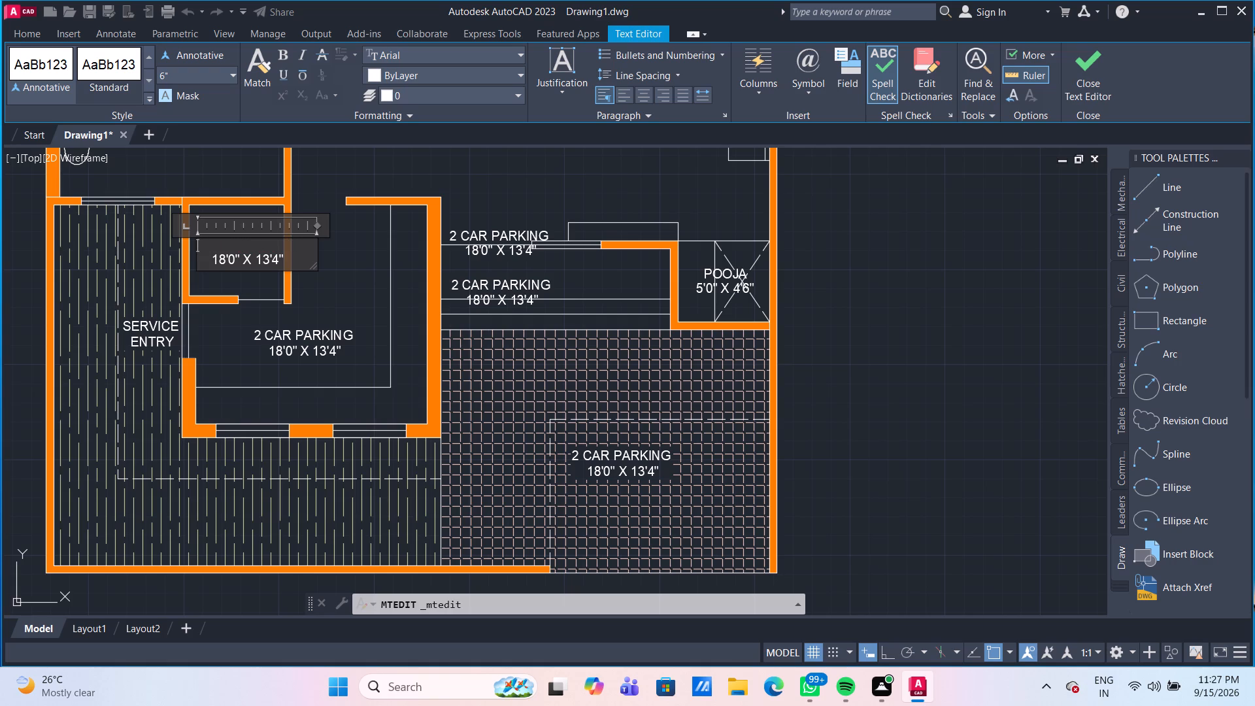
pyautogui.write('STORE')
pyautogui.press('Down')
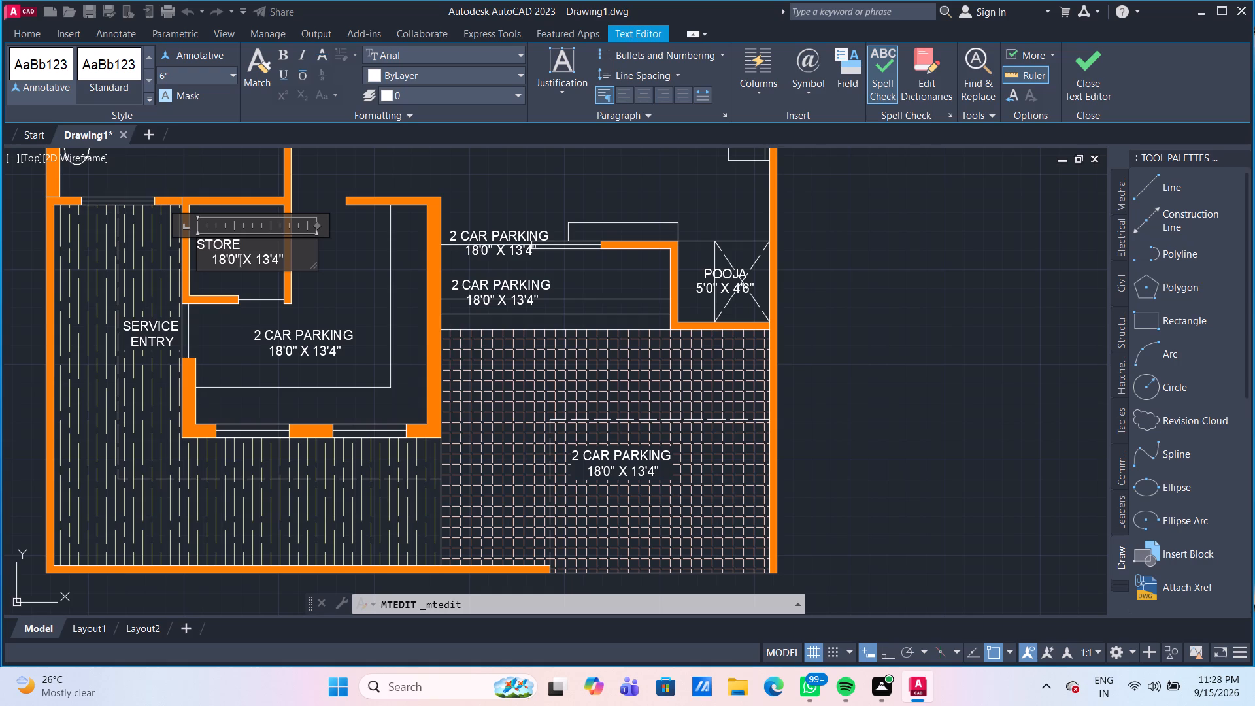
# Replace the dimension line under STORE with 5'2" X 5'0".
pyautogui.click(299, 261)
pyautogui.press('BackSpace')
pyautogui.press('BackSpace')
pyautogui.press('BackSpace')
pyautogui.press('BackSpace')
pyautogui.press('BackSpace')
pyautogui.press('BackSpace')
pyautogui.press('BackSpace')
pyautogui.press('BackSpace')
pyautogui.press('BackSpace')
pyautogui.press('BackSpace')
pyautogui.press('BackSpace')
pyautogui.press('BackSpace')
pyautogui.press('BackSpace')
pyautogui.press('BackSpace')
pyautogui.press('BackSpace')
pyautogui.press('BackSpace')
pyautogui.press('BackSpace')
pyautogui.press('BackSpace')
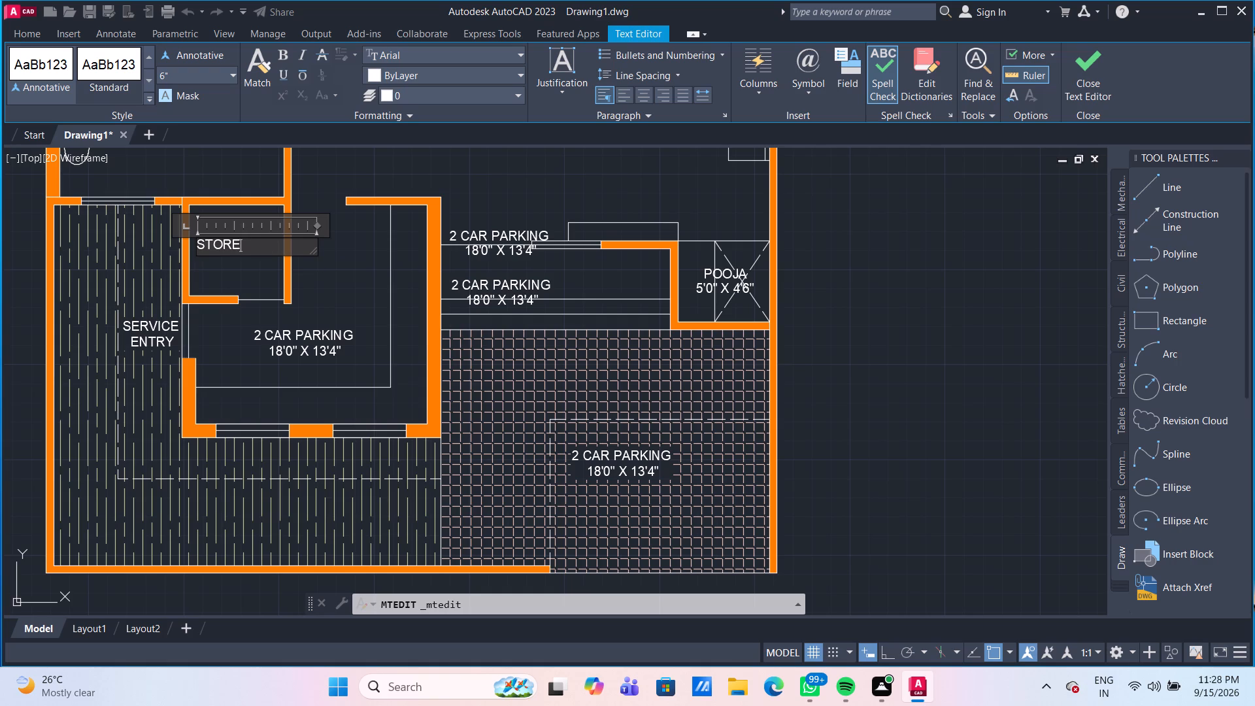
pyautogui.press('Return')
pyautogui.write("5'")
pyautogui.write('2" X')
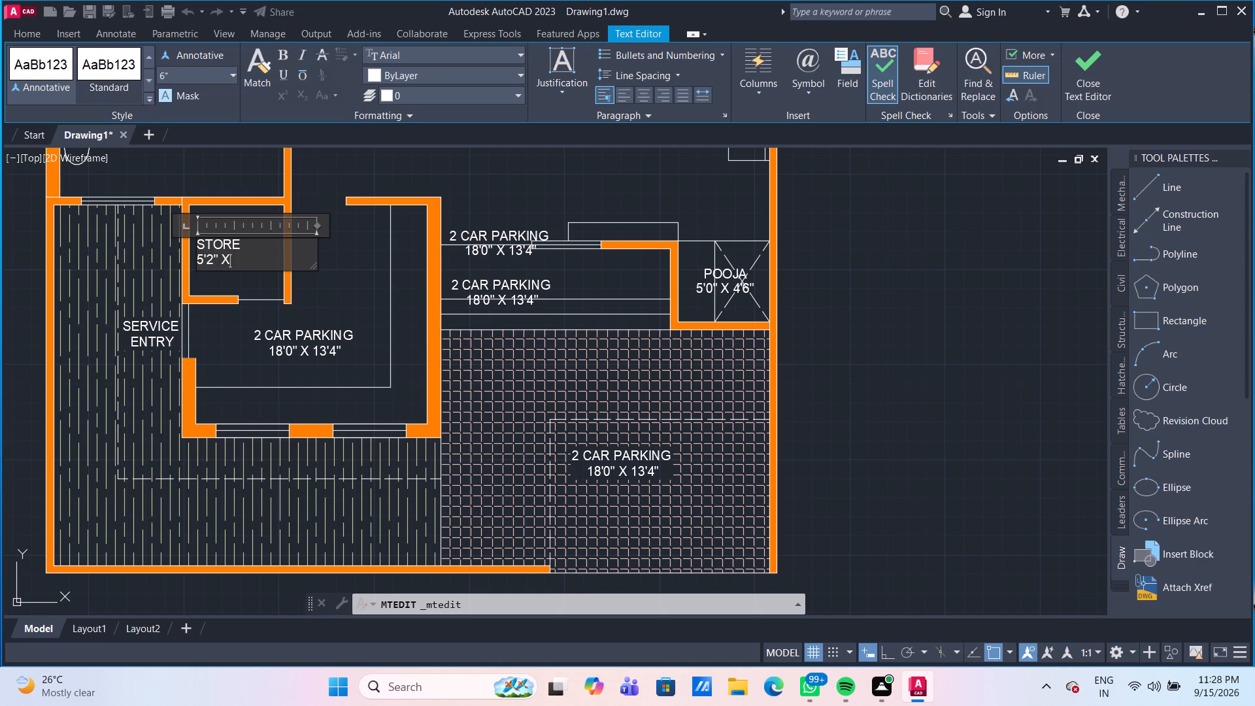
pyautogui.press('space')
pyautogui.write('5\'0"')
# Indent the STORE line with one space to centre it over its dimensions, and finish the text edit.
pyautogui.click(201, 244)
pyautogui.click(197, 243)
pyautogui.press('space')
pyautogui.press('space')
pyautogui.press('BackSpace')
pyautogui.click(255, 286)
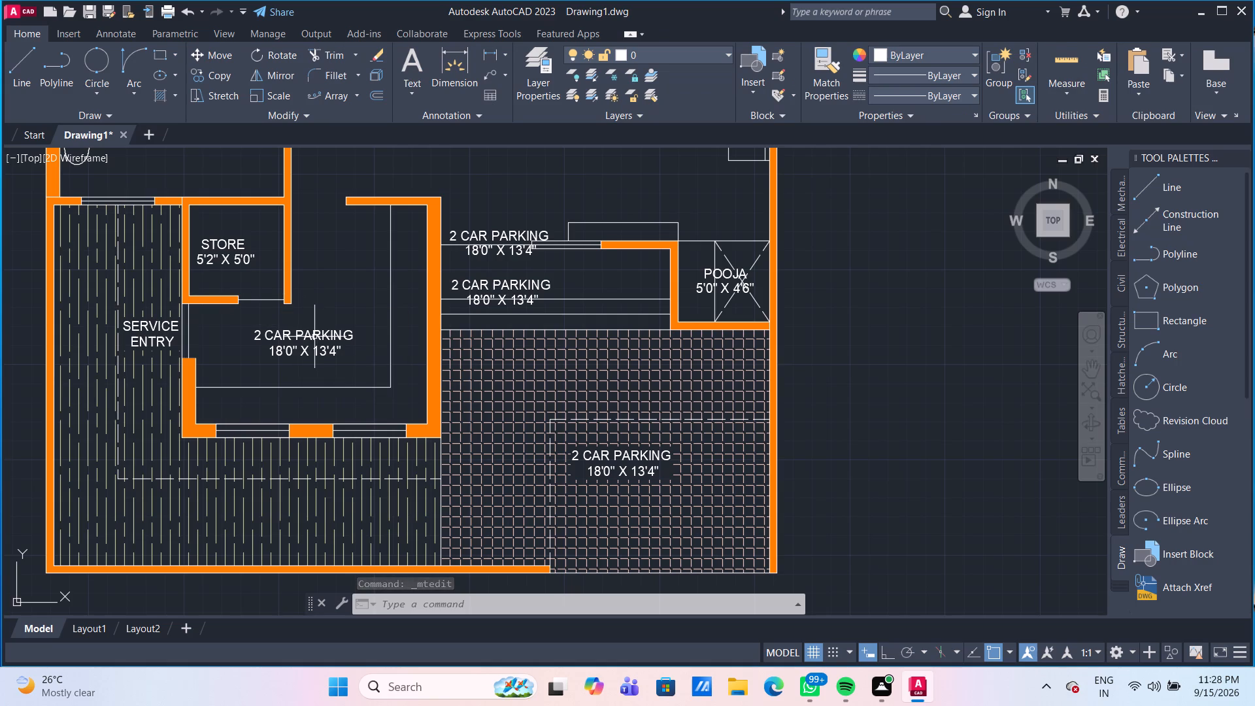
# Replace the name line of the parking label in the room south of the store with KITCHEN.
pyautogui.doubleClick(312, 336)
pyautogui.click(358, 336)
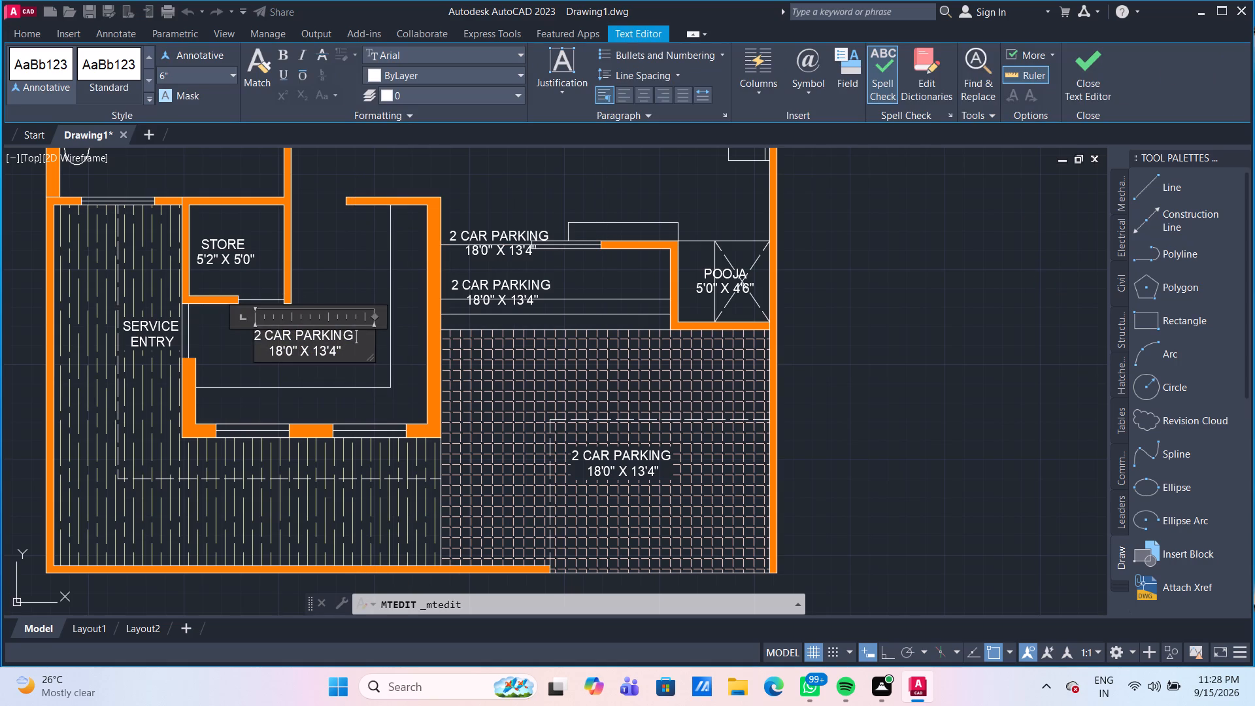
pyautogui.press('BackSpace')
pyautogui.press('BackSpace')
pyautogui.press('BackSpace')
pyautogui.press('BackSpace')
pyautogui.press('BackSpace')
pyautogui.press('BackSpace')
pyautogui.press('BackSpace')
pyautogui.press('BackSpace')
pyautogui.press('BackSpace')
pyautogui.press('BackSpace')
pyautogui.press('BackSpace')
pyautogui.press('BackSpace')
pyautogui.press('BackSpace')
pyautogui.press('BackSpace')
pyautogui.press('BackSpace')
pyautogui.press('BackSpace')
pyautogui.press('BackSpace')
pyautogui.press('BackSpace')
pyautogui.press('BackSpace')
pyautogui.press('BackSpace')
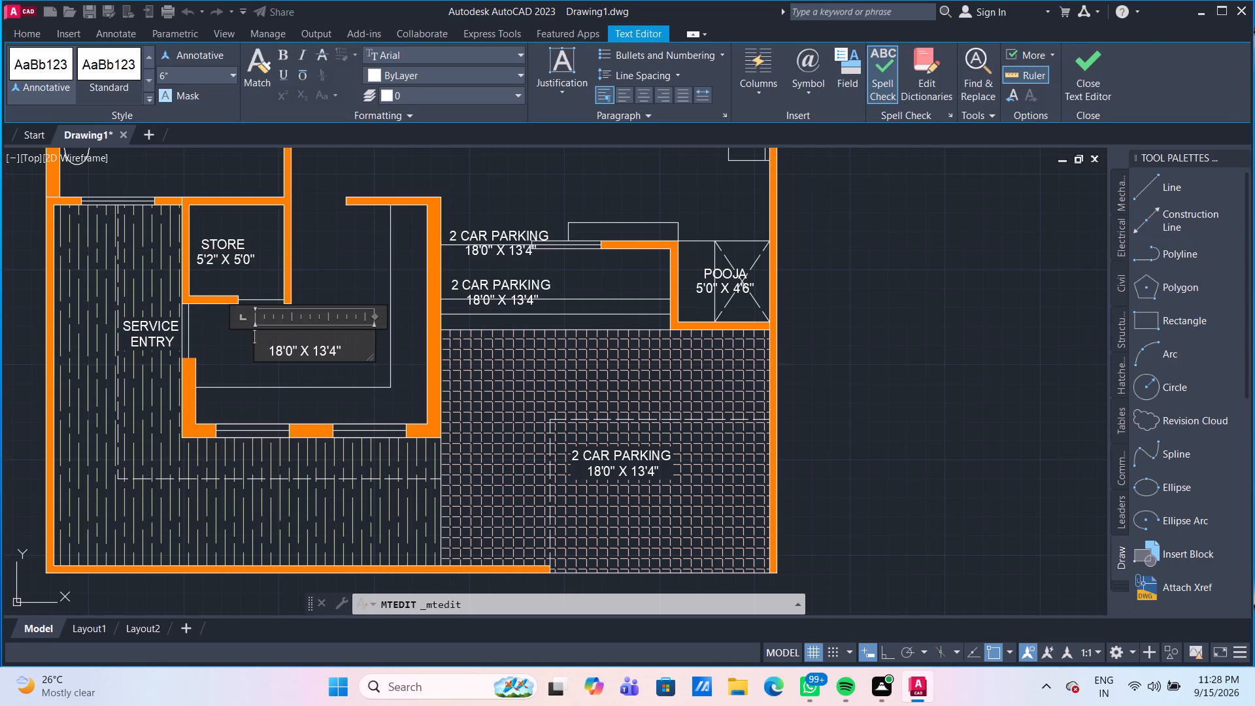
pyautogui.write('KITCHEN')
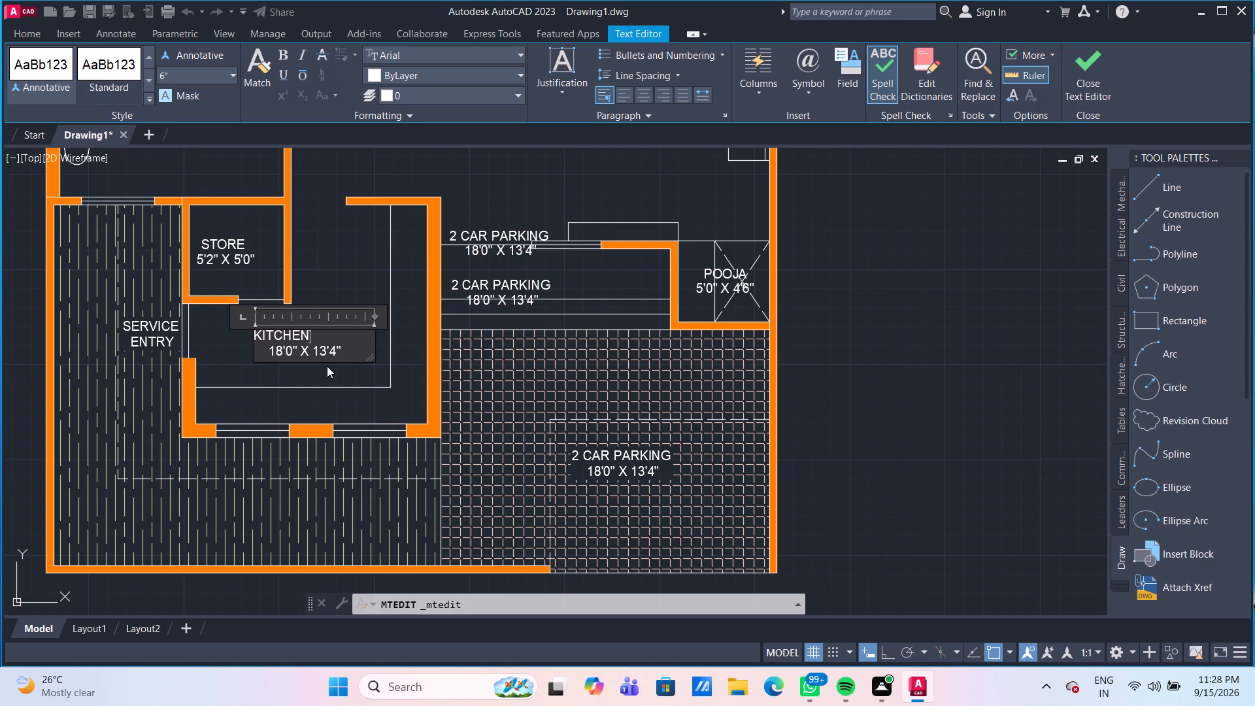
# Replace the dimension line under KITCHEN with 12'8" X 121".
pyautogui.click(346, 354)
pyautogui.press('BackSpace')
pyautogui.press('BackSpace')
pyautogui.press('BackSpace')
pyautogui.press('BackSpace')
pyautogui.press('BackSpace')
pyautogui.press('BackSpace')
pyautogui.press('BackSpace')
pyautogui.press('BackSpace')
pyautogui.press('BackSpace')
pyautogui.press('BackSpace')
pyautogui.press('BackSpace')
pyautogui.press('BackSpace')
pyautogui.press('BackSpace')
pyautogui.press('BackSpace')
pyautogui.press('BackSpace')
pyautogui.press('BackSpace')
pyautogui.press('BackSpace')
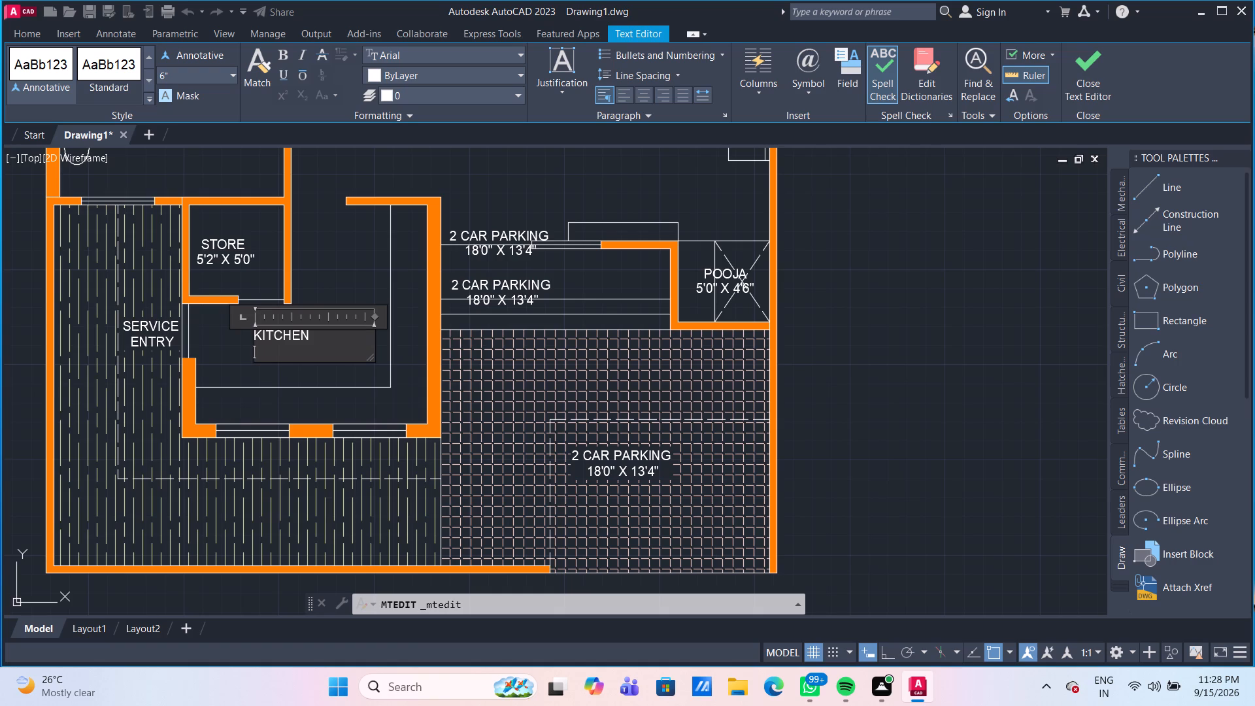
pyautogui.write('12\'8"')
pyautogui.press('space')
pyautogui.write('X')
pyautogui.press('space')
pyautogui.write('12')
pyautogui.write('1"')
# Indent the KITCHEN line with one space to centre it over its dimensions, and finish the text edit.
pyautogui.click(254, 332)
pyautogui.press('space')
pyautogui.press('space')
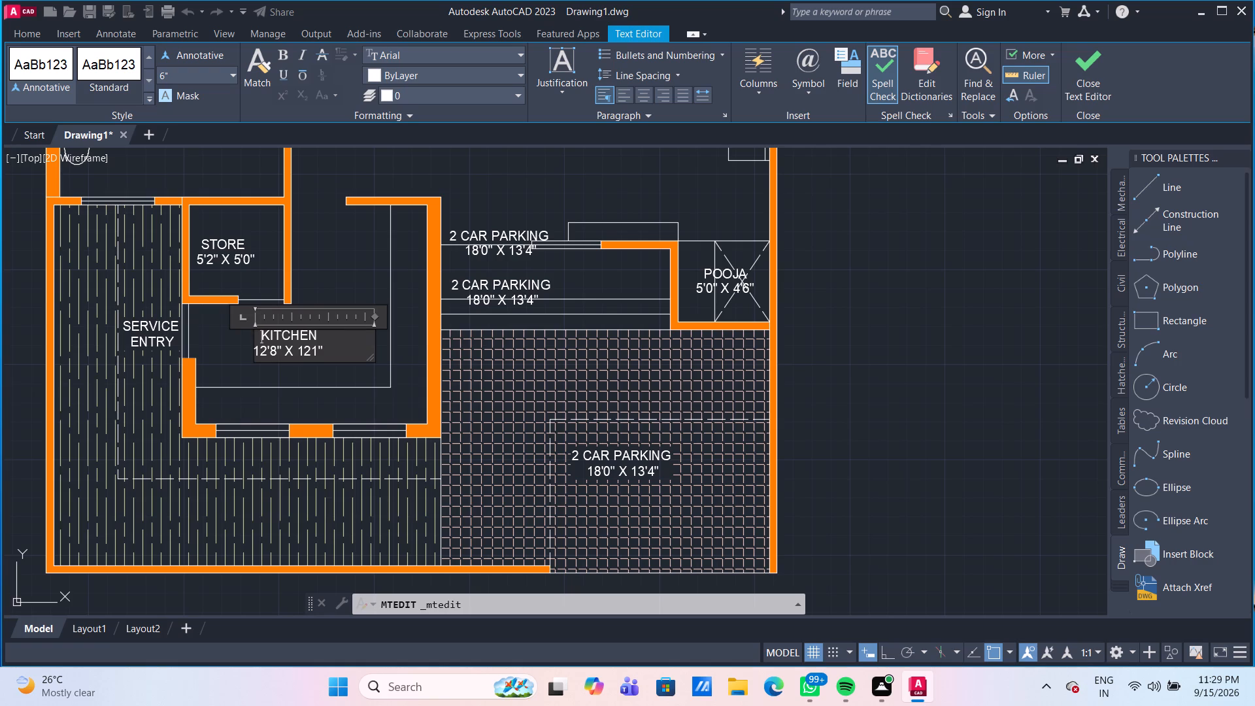
pyautogui.press('BackSpace')
pyautogui.click(334, 363)
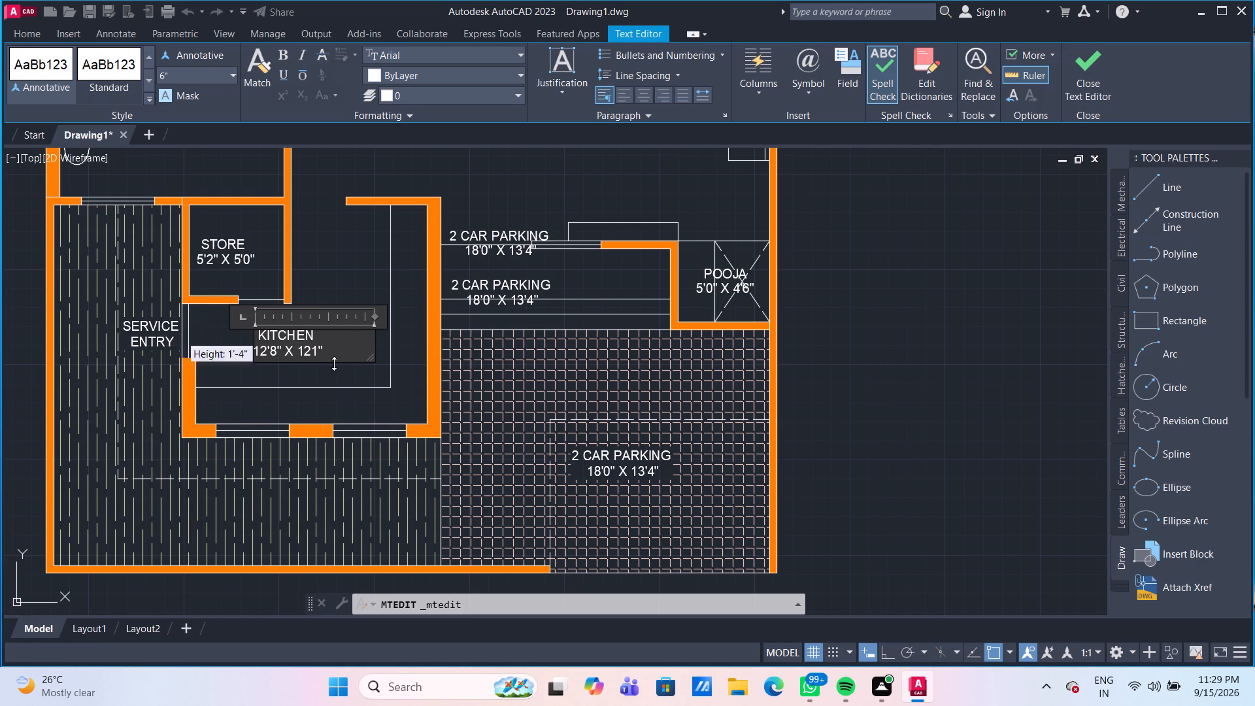
pyautogui.click(338, 374)
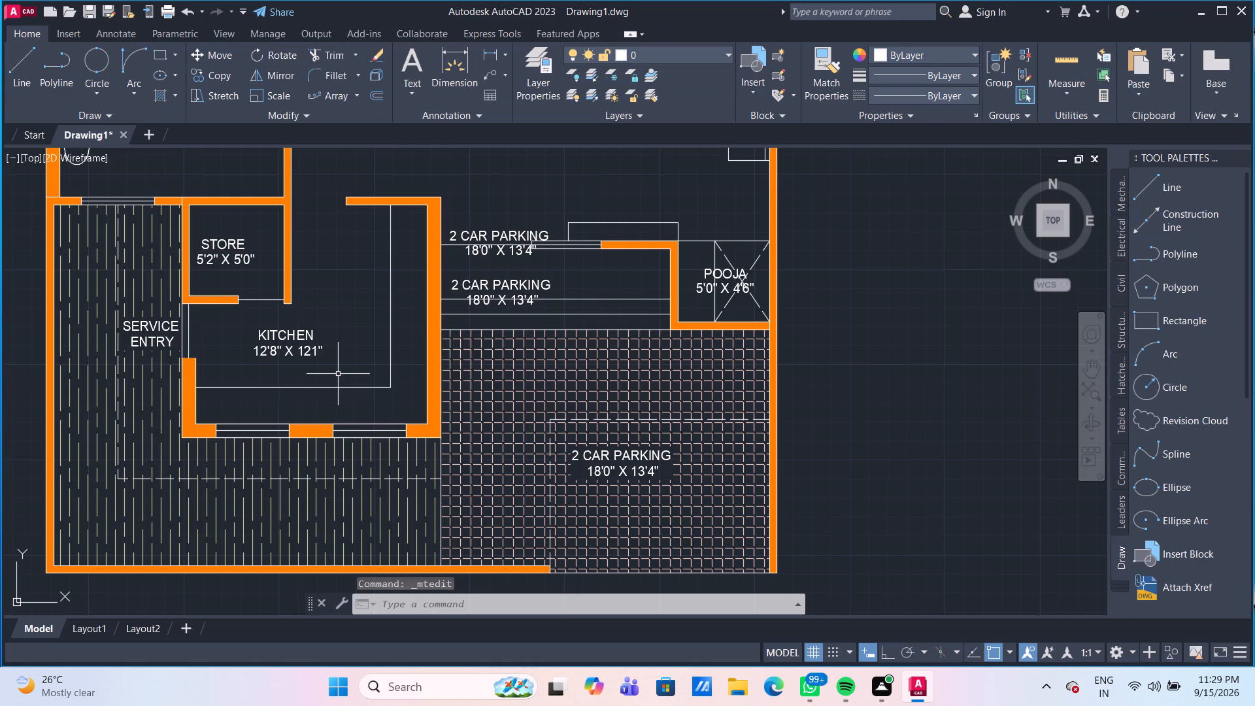
# Move the STORE label about 9" east to centre it in its room.
pyautogui.click(225, 249)
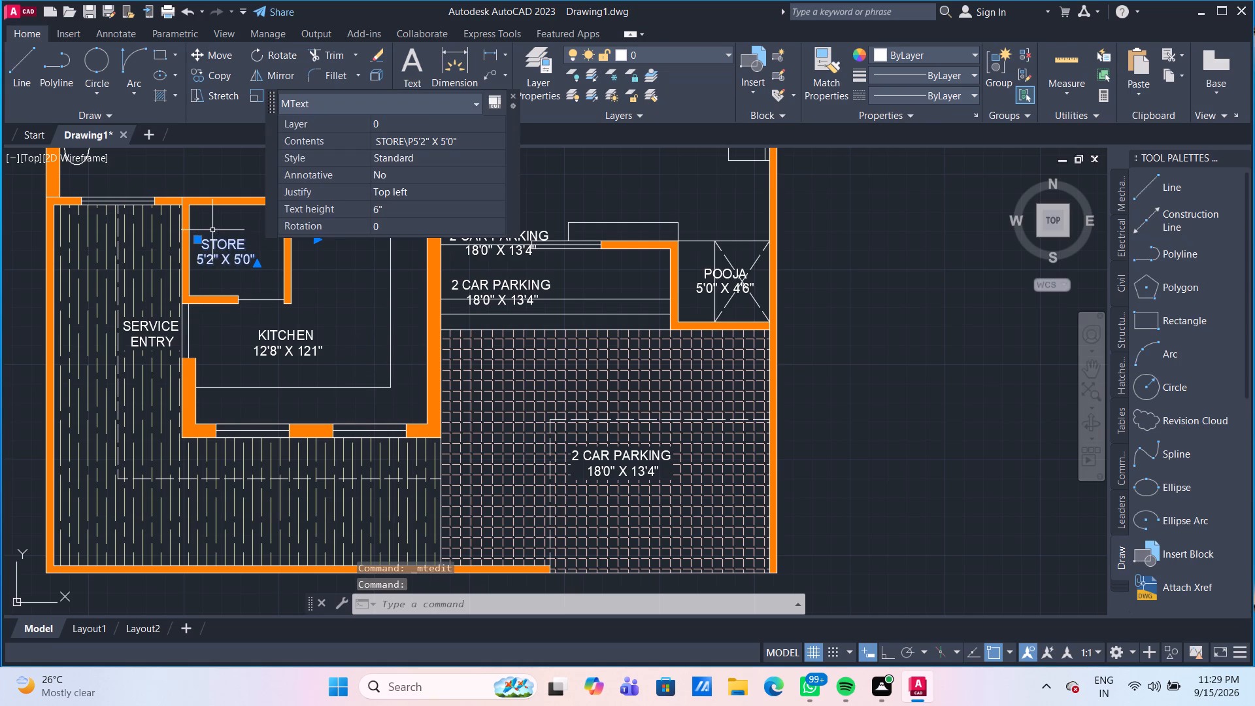
pyautogui.press('m')
pyautogui.press('Return')
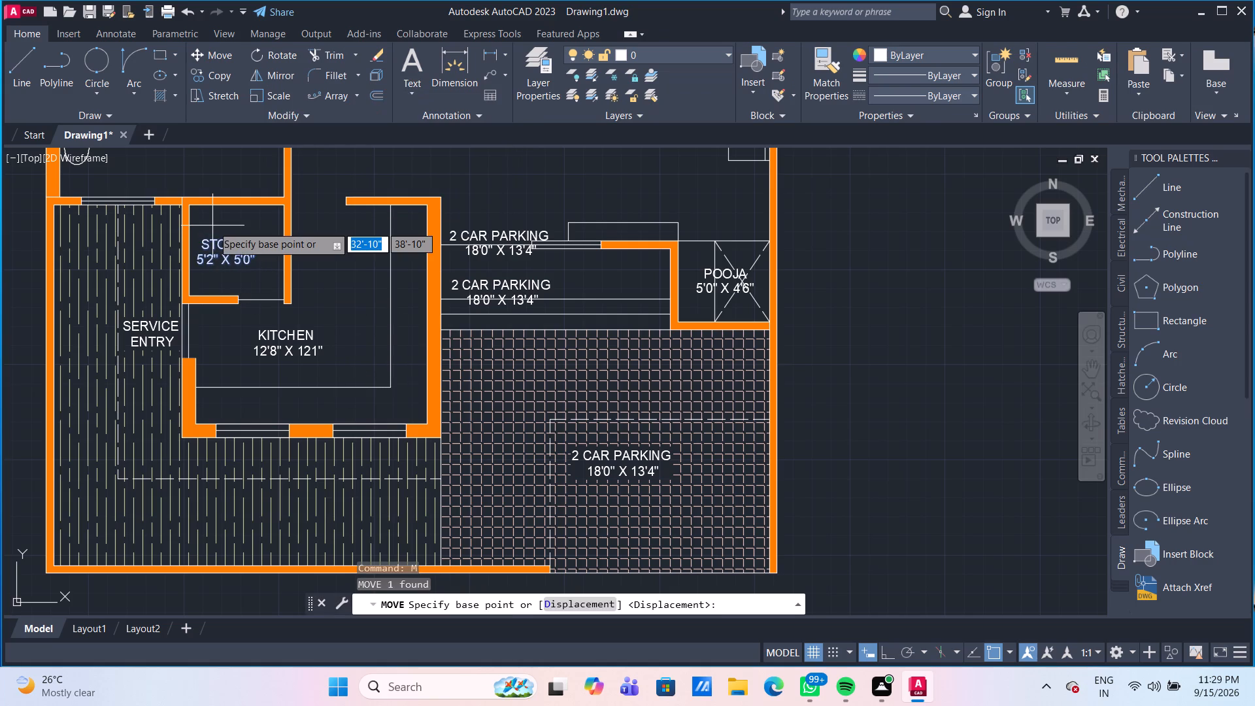
pyautogui.scroll(1, 206, 244)
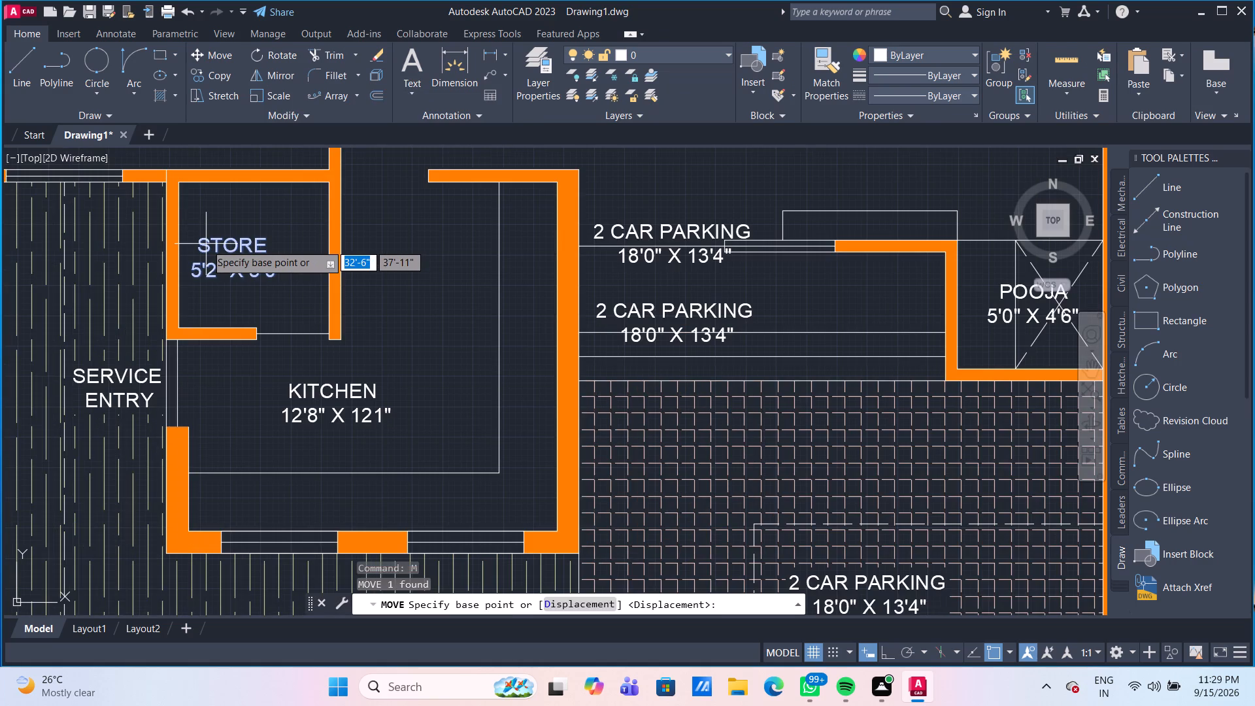
pyautogui.click(206, 244)
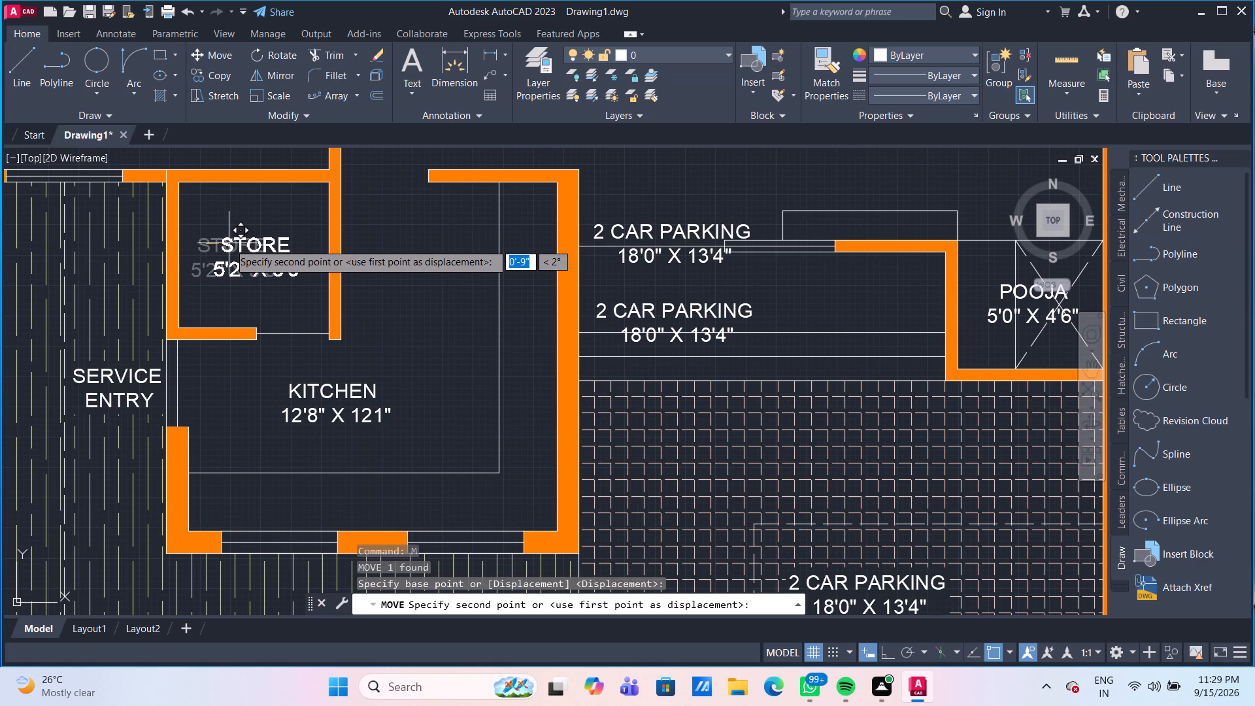
pyautogui.click(231, 244)
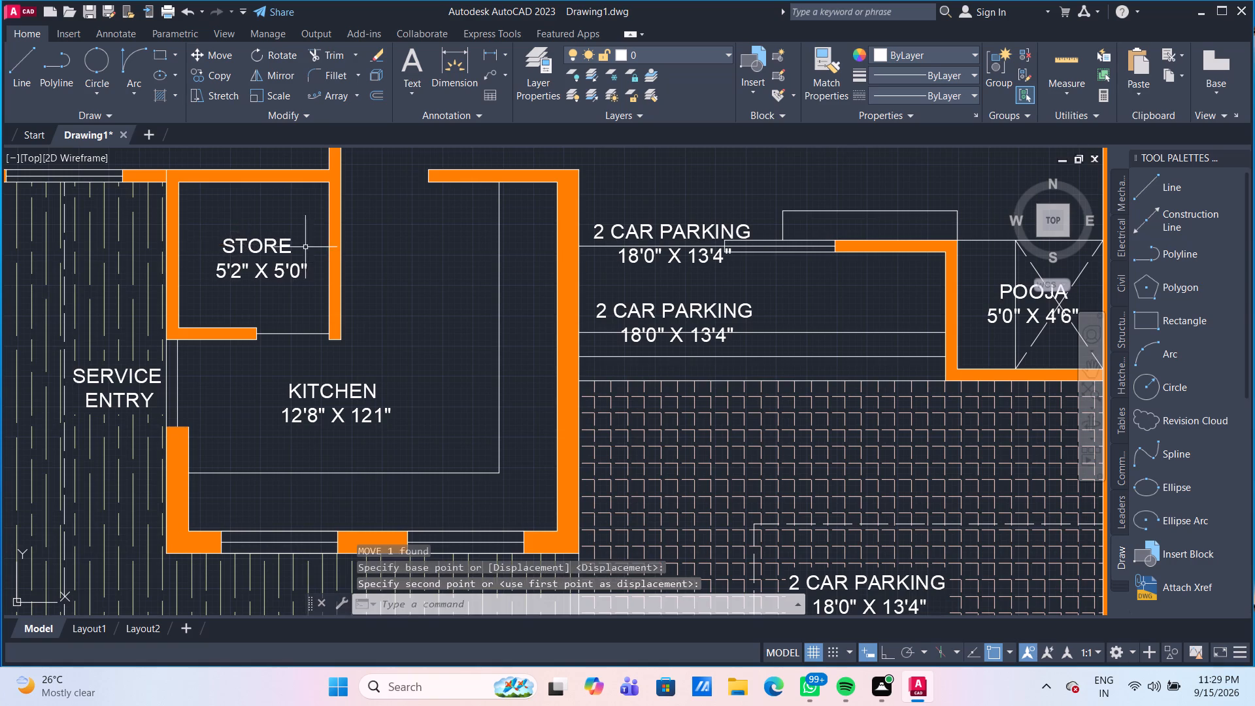
# Replace both lines of the northern parking label just east of the kitchen with the single line ENTRANCE.
pyautogui.scroll(-1, 346, 255)
pyautogui.scroll(2, 567, 251)
pyautogui.doubleClick(576, 224)
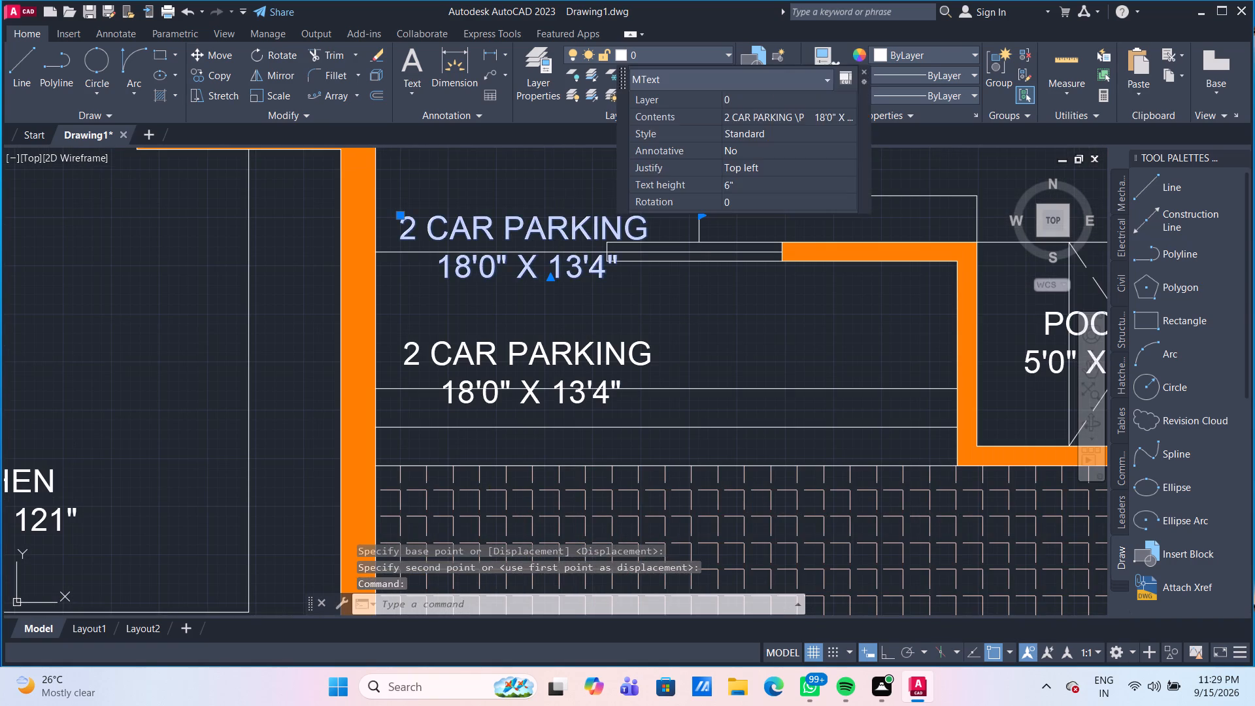
pyautogui.click(633, 269)
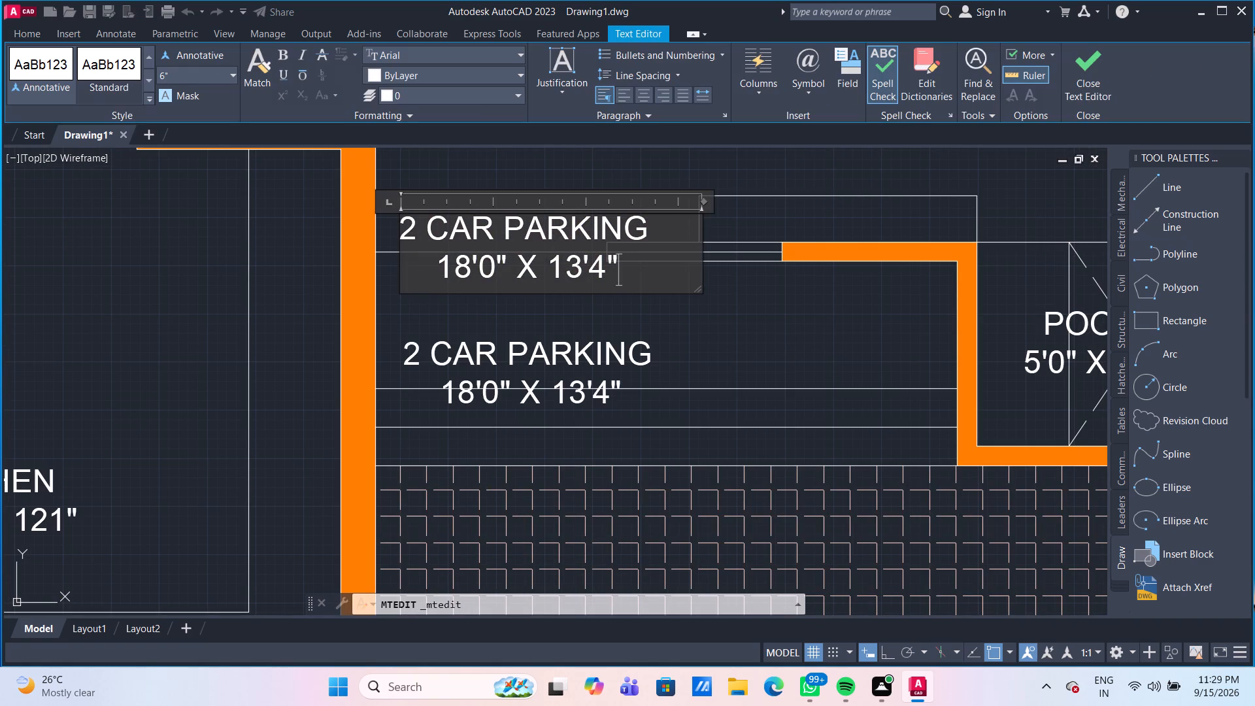
pyautogui.press('BackSpace')
pyautogui.press('BackSpace')
pyautogui.press('BackSpace')
pyautogui.press('BackSpace')
pyautogui.press('BackSpace')
pyautogui.press('BackSpace')
pyautogui.press('BackSpace')
pyautogui.press('BackSpace')
pyautogui.press('BackSpace')
pyautogui.press('BackSpace')
pyautogui.press('BackSpace')
pyautogui.press('BackSpace')
pyautogui.press('BackSpace')
pyautogui.press('BackSpace')
pyautogui.press('BackSpace')
pyautogui.press('BackSpace')
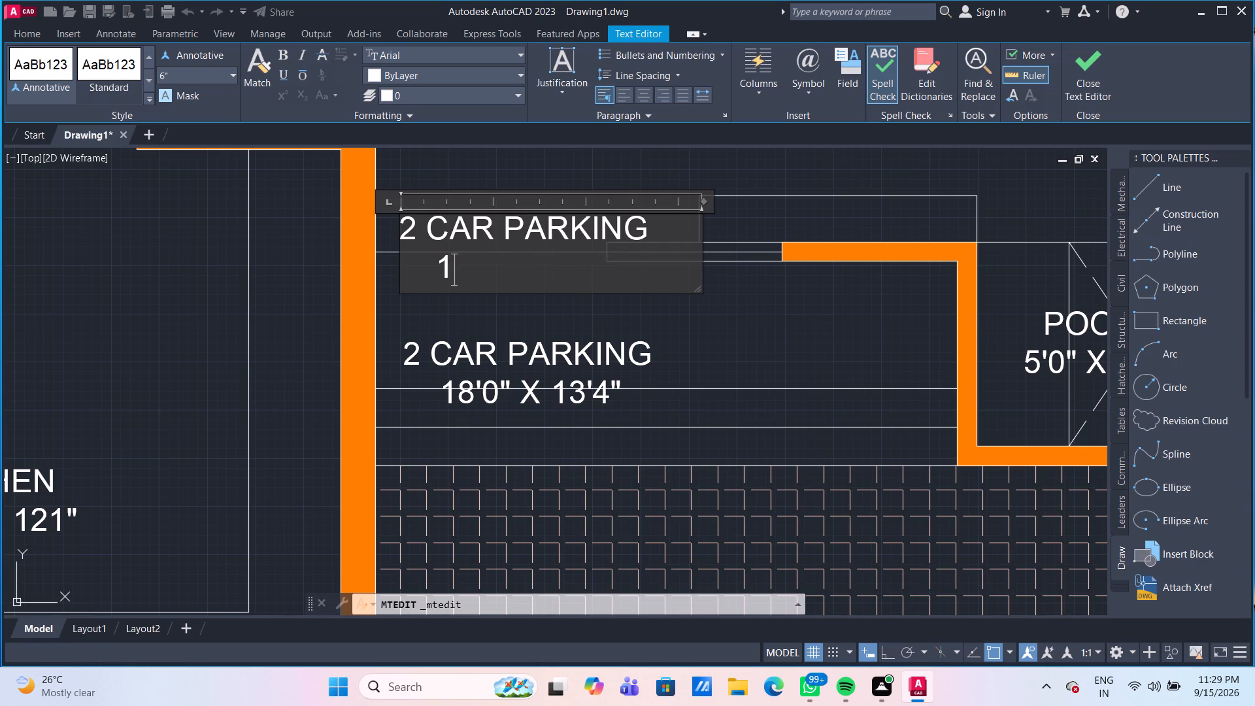
pyautogui.press('BackSpace')
pyautogui.press('BackSpace')
pyautogui.press('BackSpace')
pyautogui.press('BackSpace')
pyautogui.press('BackSpace')
pyautogui.press('BackSpace')
pyautogui.press('BackSpace')
pyautogui.press('BackSpace')
pyautogui.press('BackSpace')
pyautogui.press('BackSpace')
pyautogui.press('BackSpace')
pyautogui.press('BackSpace')
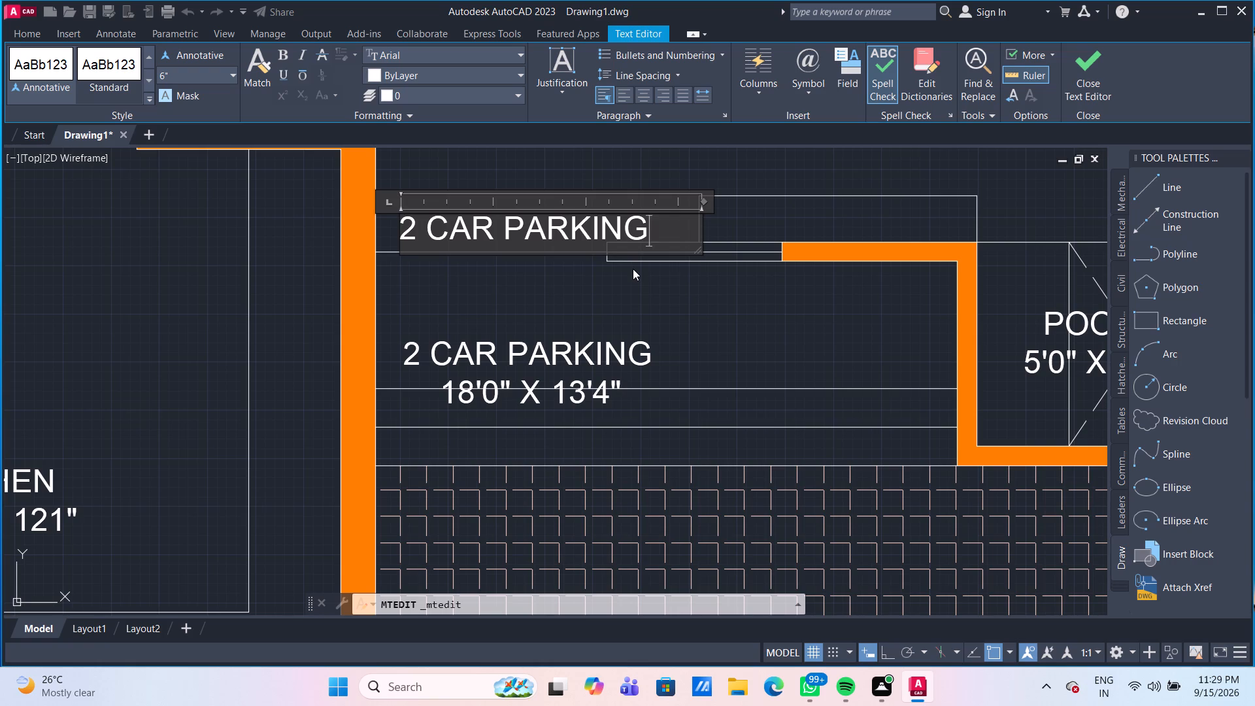
pyautogui.press('BackSpace')
pyautogui.press('BackSpace')
pyautogui.press('BackSpace')
pyautogui.press('BackSpace')
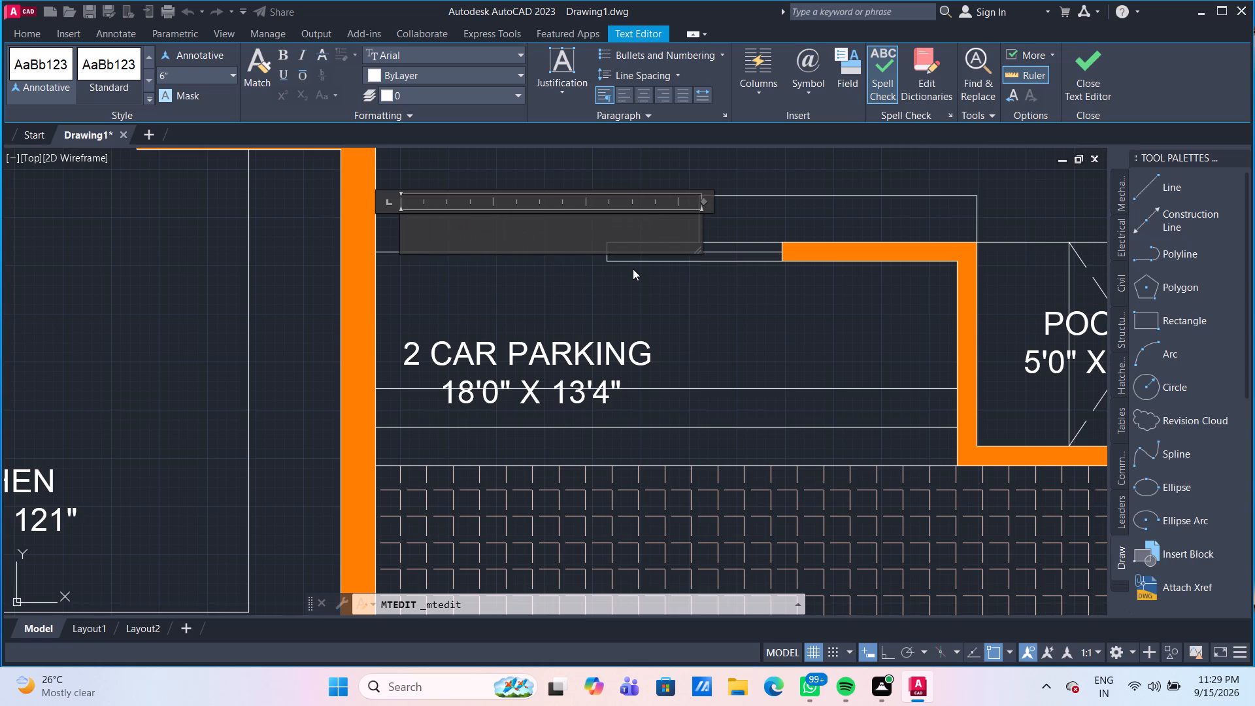
pyautogui.press('e')
pyautogui.press('n')
pyautogui.write('TRANCE')
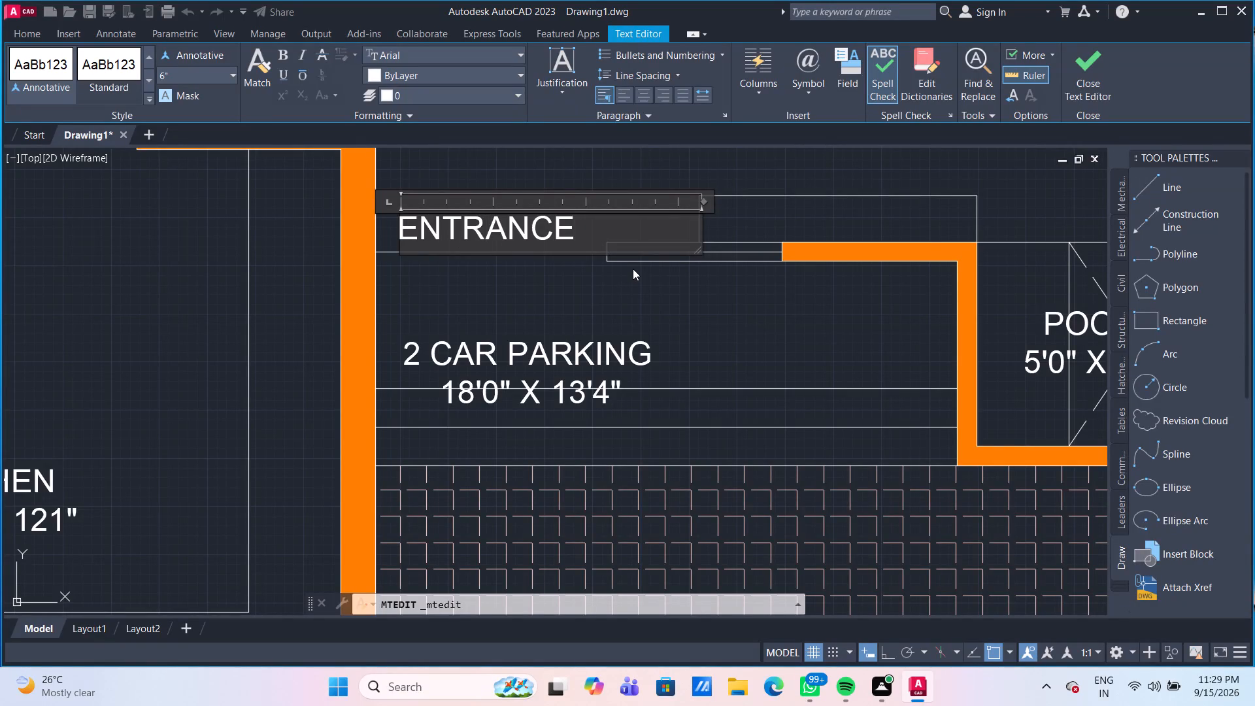
pyautogui.click(601, 305)
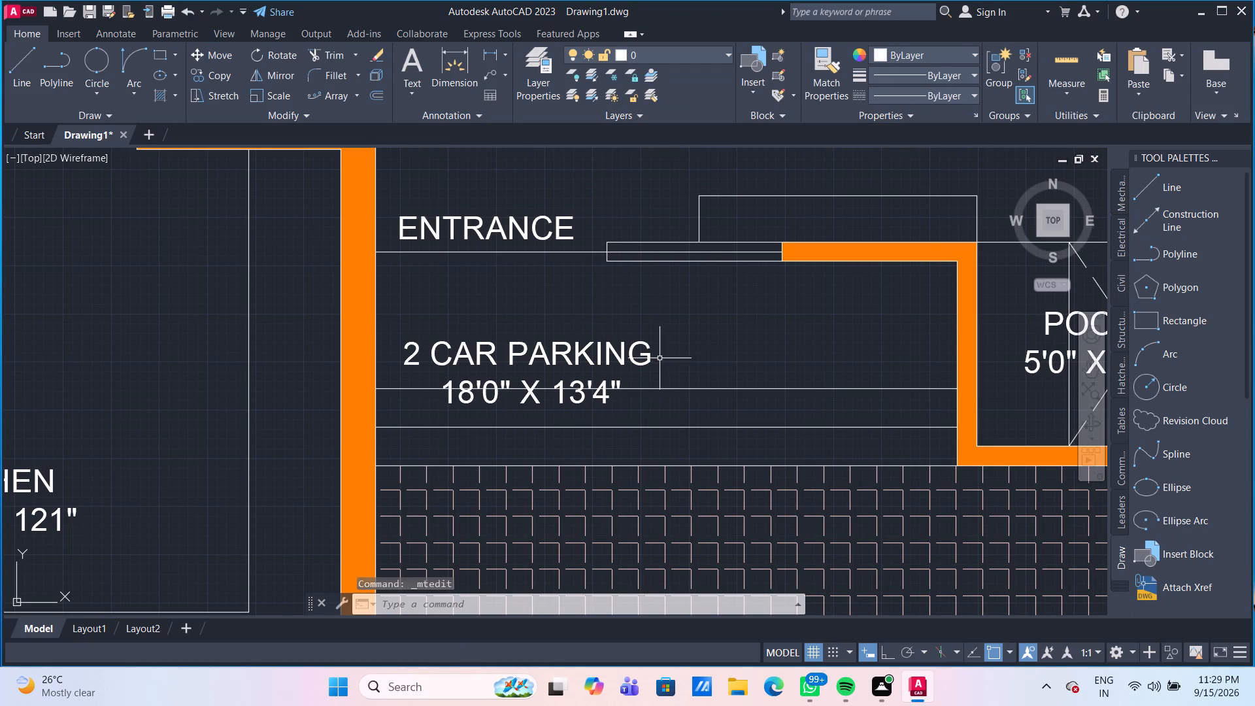
# Replace both lines of the parking label below ENTRANCE with the single line ENTRANCE PORCH.
pyautogui.doubleClick(651, 356)
pyautogui.click(645, 375)
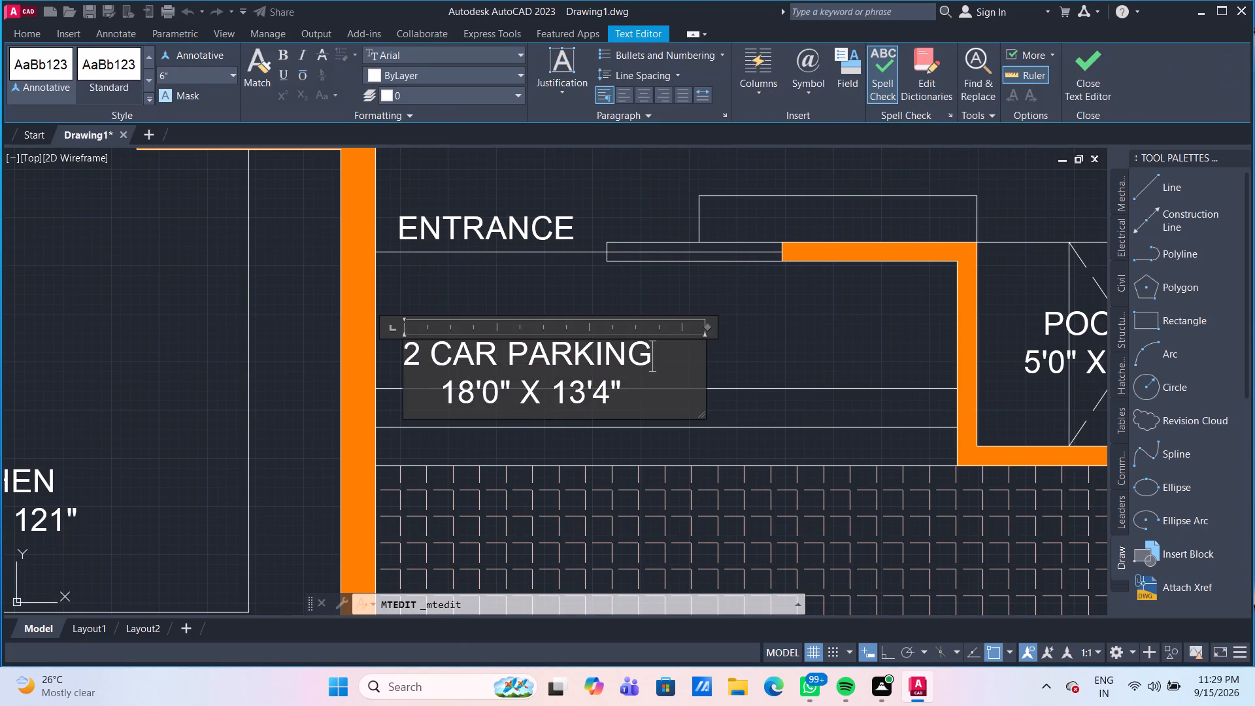
pyautogui.click(643, 401)
pyautogui.press('BackSpace')
pyautogui.press('BackSpace')
pyautogui.press('BackSpace')
pyautogui.press('BackSpace')
pyautogui.press('BackSpace')
pyautogui.press('BackSpace')
pyautogui.press('BackSpace')
pyautogui.press('BackSpace')
pyautogui.press('BackSpace')
pyautogui.press('BackSpace')
pyautogui.press('BackSpace')
pyautogui.press('BackSpace')
pyautogui.press('BackSpace')
pyautogui.press('BackSpace')
pyautogui.press('BackSpace')
pyautogui.press('BackSpace')
pyautogui.press('BackSpace')
pyautogui.press('BackSpace')
pyautogui.press('BackSpace')
pyautogui.press('BackSpace')
pyautogui.press('BackSpace')
pyautogui.press('BackSpace')
pyautogui.press('BackSpace')
pyautogui.press('BackSpace')
pyautogui.press('BackSpace')
pyautogui.press('BackSpace')
pyautogui.press('BackSpace')
pyautogui.press('BackSpace')
pyautogui.press('BackSpace')
pyautogui.press('BackSpace')
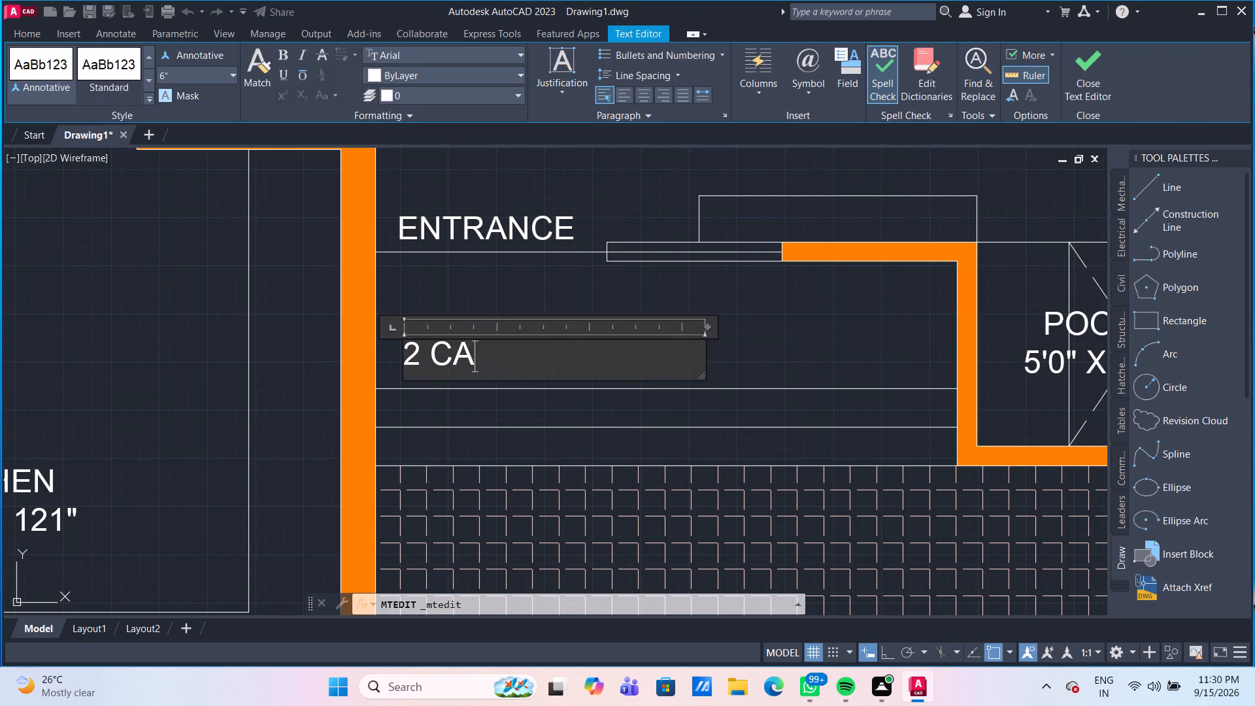
pyautogui.press('BackSpace')
pyautogui.press('BackSpace')
pyautogui.write('ENTR')
pyautogui.write('NCE')
pyautogui.press('space')
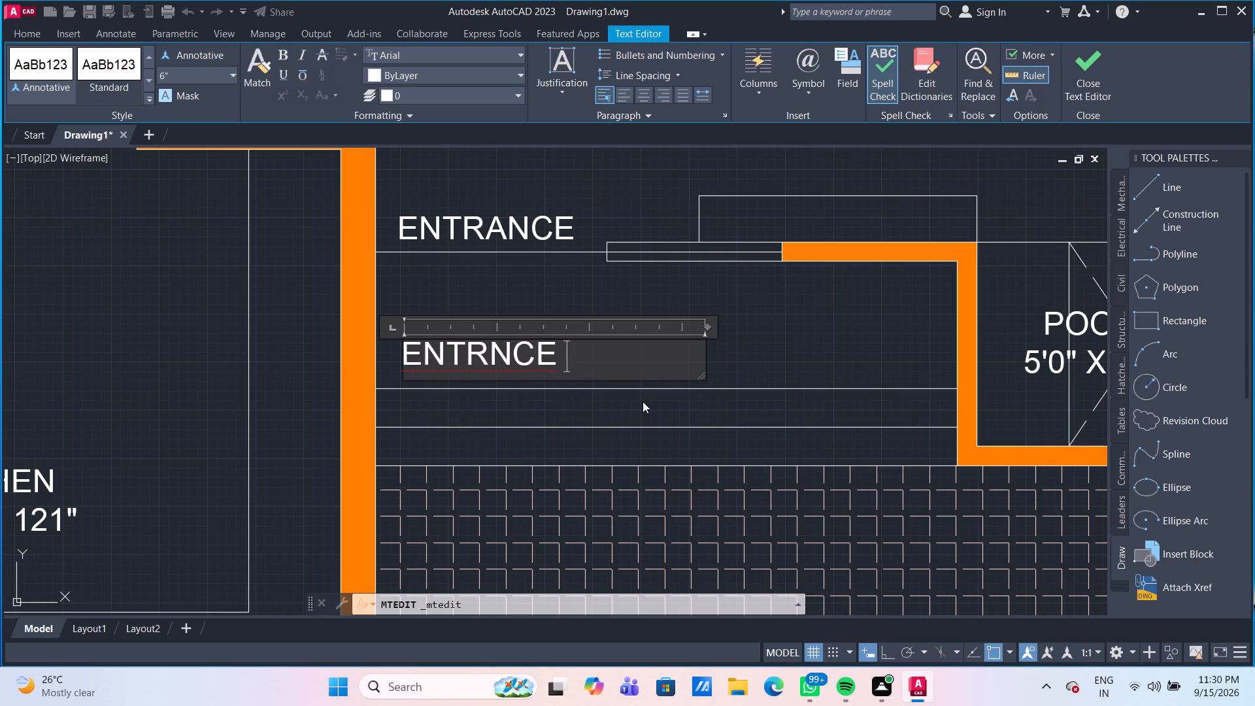
pyautogui.click(488, 358)
pyautogui.press('a')
pyautogui.click(598, 351)
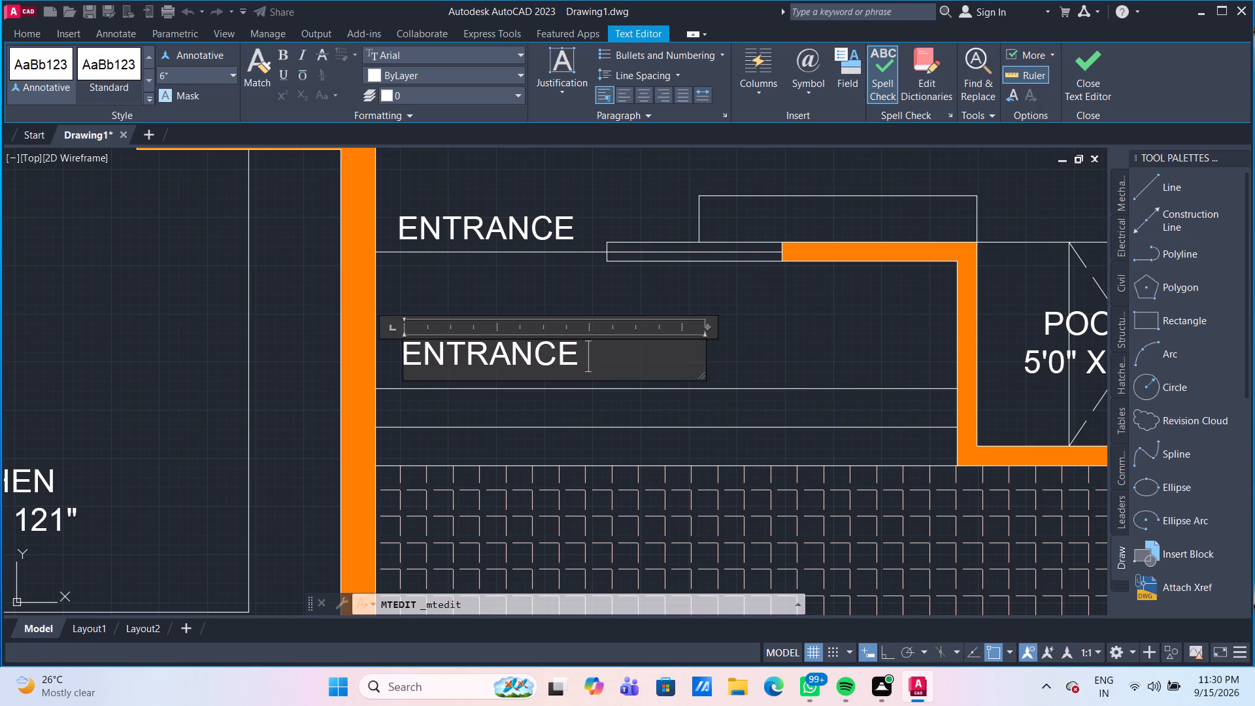
pyautogui.write('PORCH')
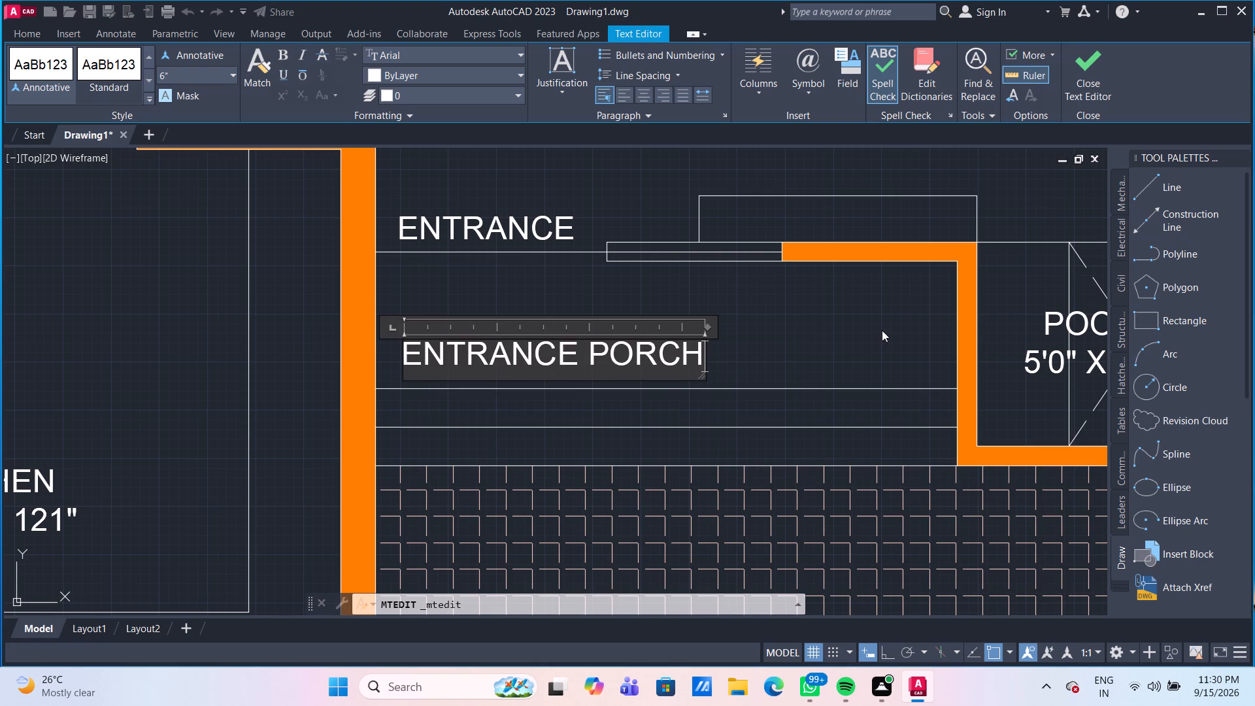
pyautogui.click(886, 332)
# Replace the name line of the parking label beside the bed, north of the store, with BED ROOM.
pyautogui.scroll(-1, 882, 327)
pyautogui.moveTo(855, 329); pyautogui.dragTo(854, 329, button='middle')
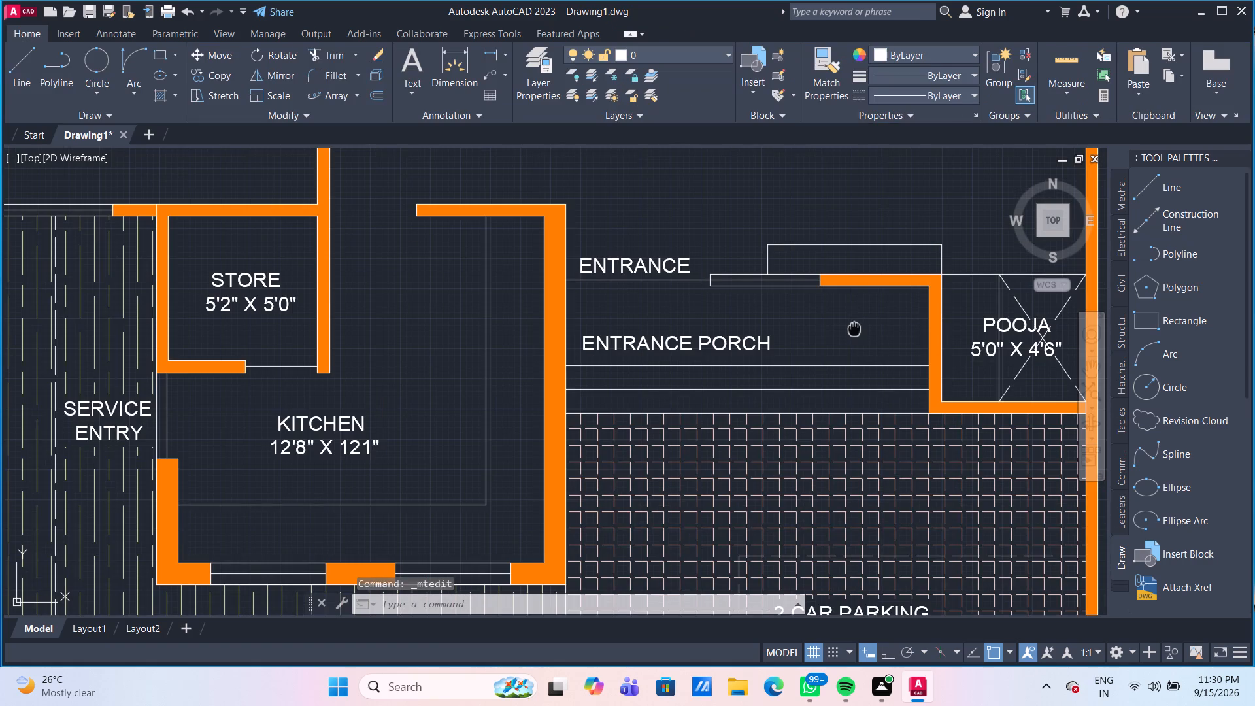
pyautogui.moveTo(854, 329); pyautogui.dragTo(770, 345, button='middle')
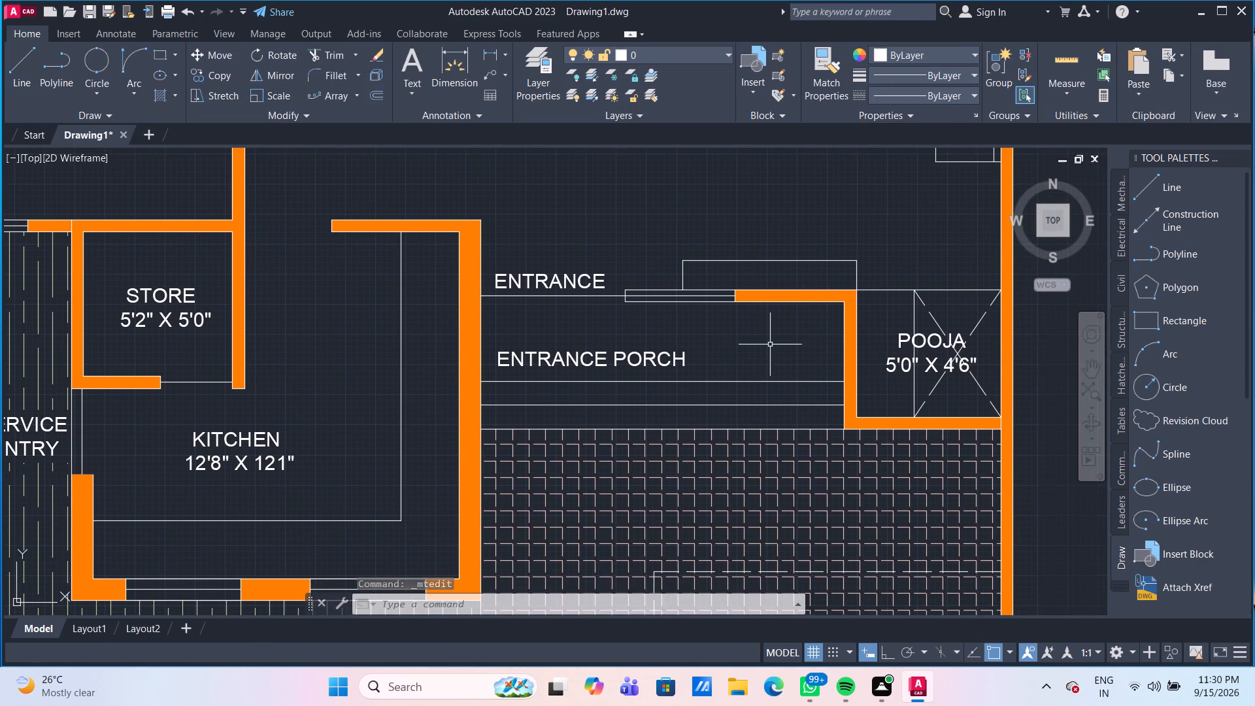
pyautogui.scroll(-1, 770, 345)
pyautogui.moveTo(774, 418); pyautogui.dragTo(746, 452, button='middle')
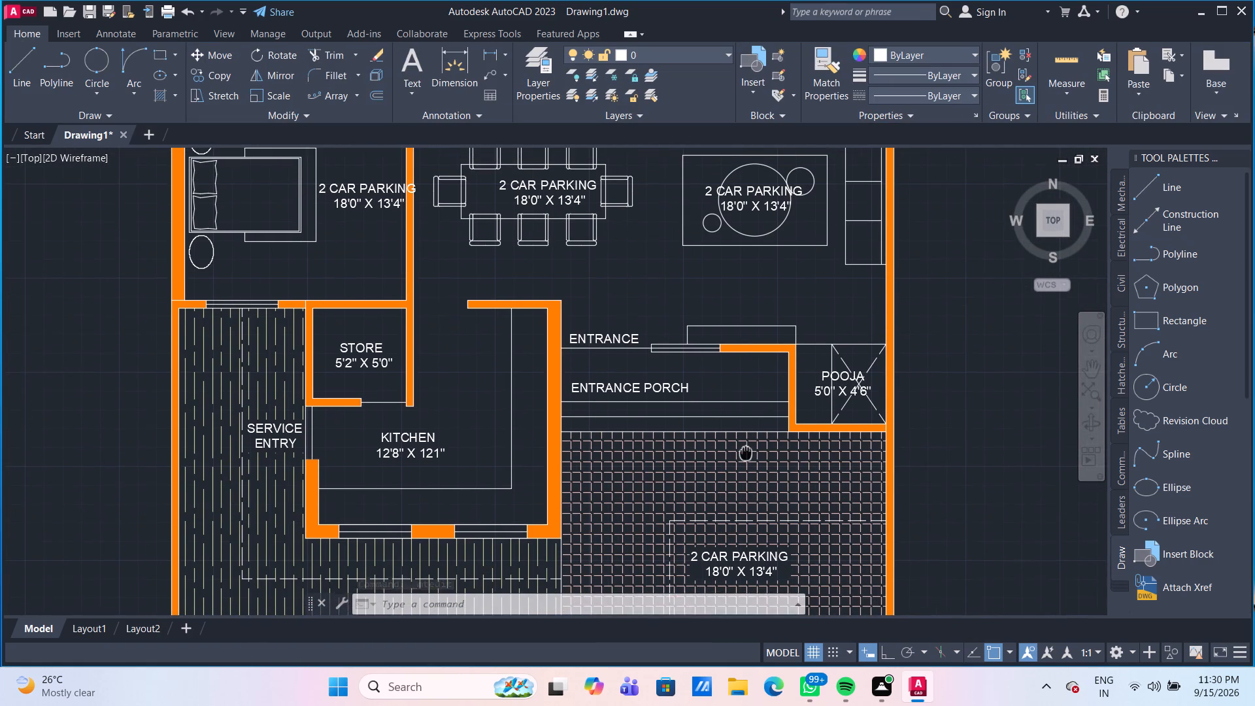
pyautogui.moveTo(746, 452); pyautogui.dragTo(743, 489, button='middle')
pyautogui.moveTo(645, 346); pyautogui.dragTo(656, 422, button='middle')
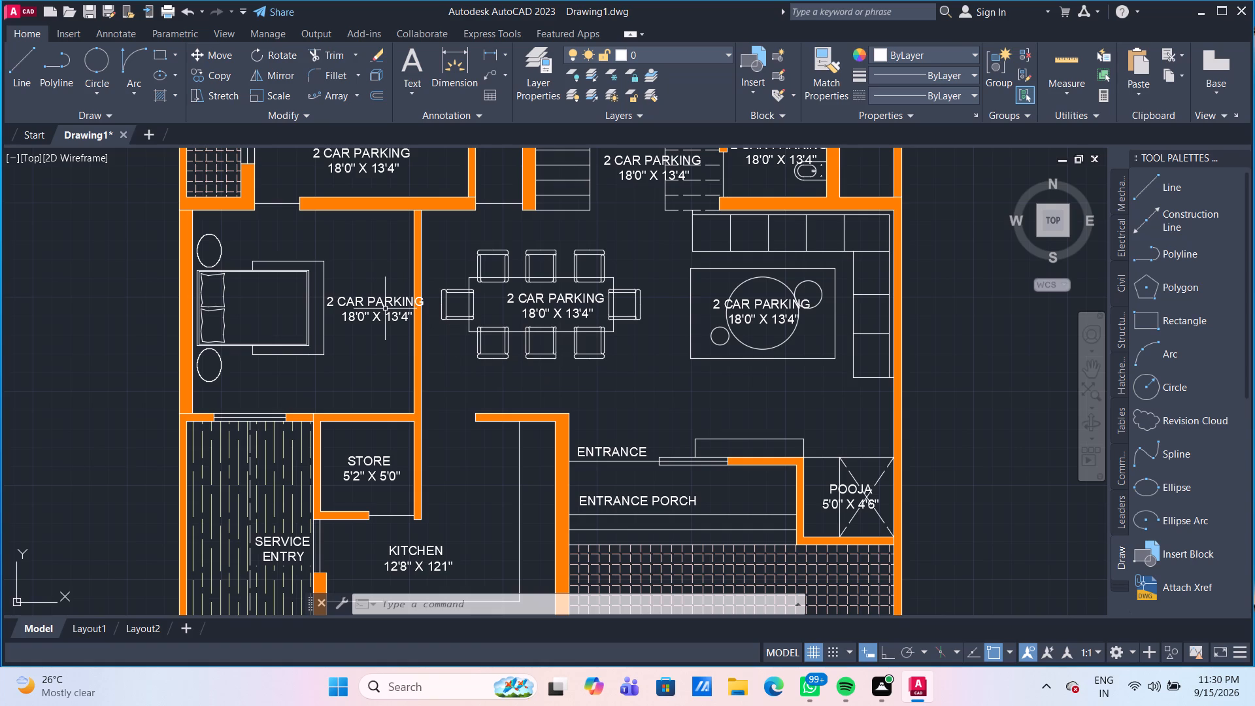
pyautogui.scroll(1, 385, 309)
pyautogui.doubleClick(388, 297)
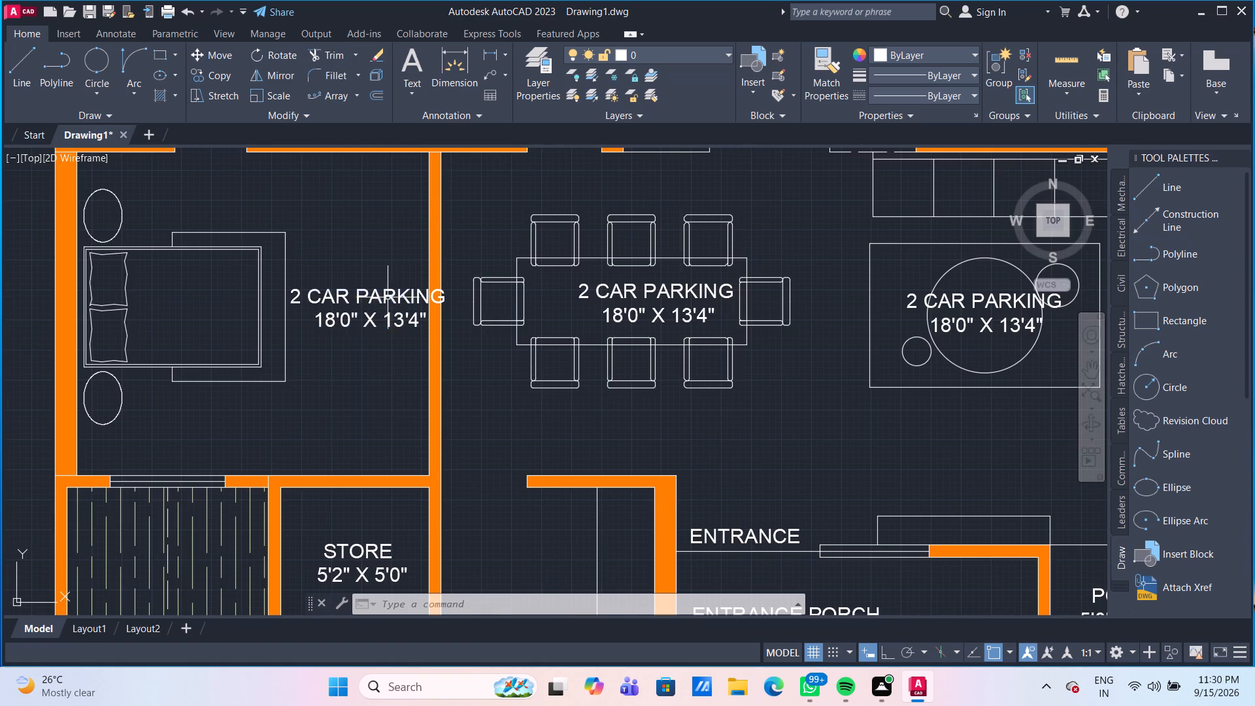
pyautogui.click(446, 312)
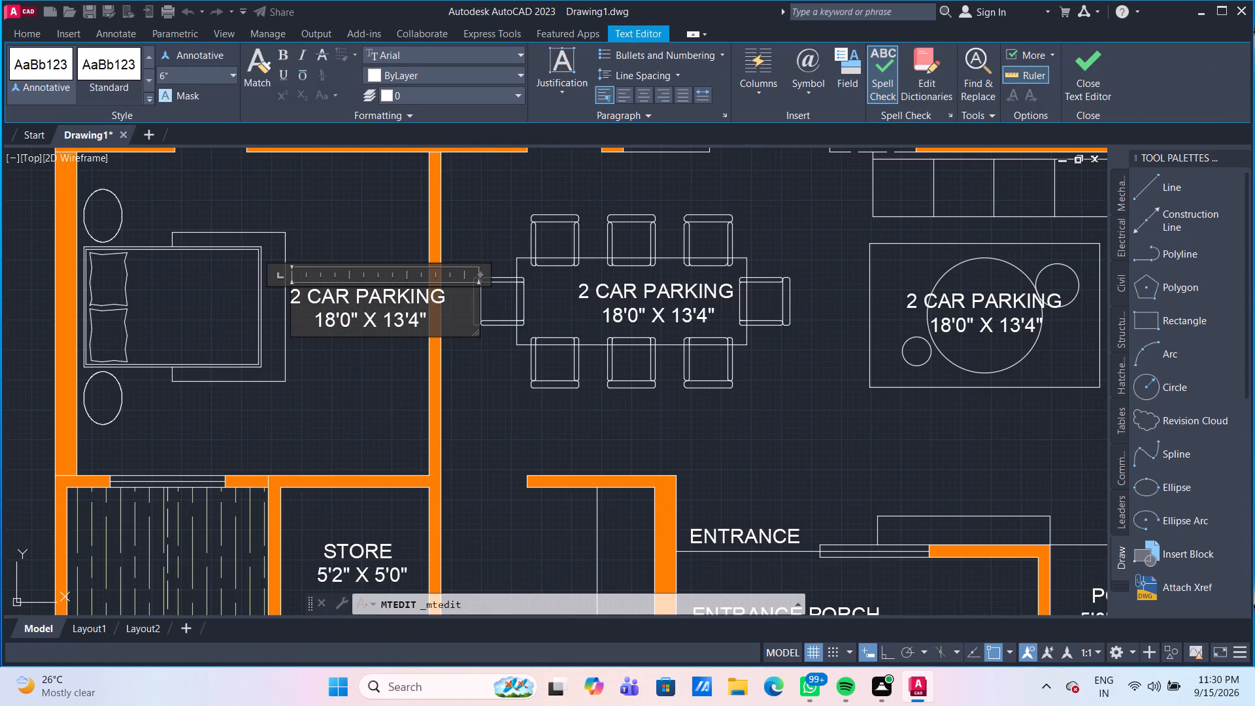
pyautogui.click(448, 294)
pyautogui.press('BackSpace')
pyautogui.press('BackSpace')
pyautogui.press('BackSpace')
pyautogui.press('BackSpace')
pyautogui.press('BackSpace')
pyautogui.press('BackSpace')
pyautogui.press('BackSpace')
pyautogui.press('BackSpace')
pyautogui.press('BackSpace')
pyautogui.press('BackSpace')
pyautogui.press('BackSpace')
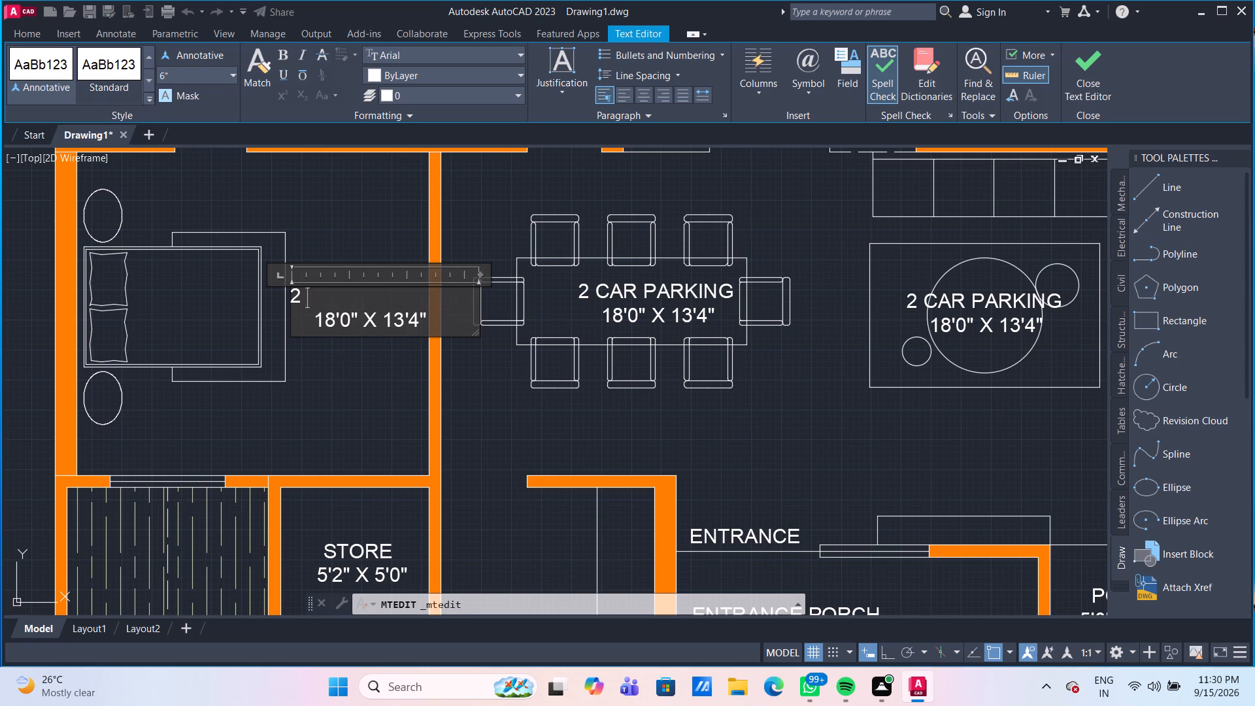
pyautogui.press('BackSpace')
pyautogui.press('BackSpace')
pyautogui.write('BED ROOM')
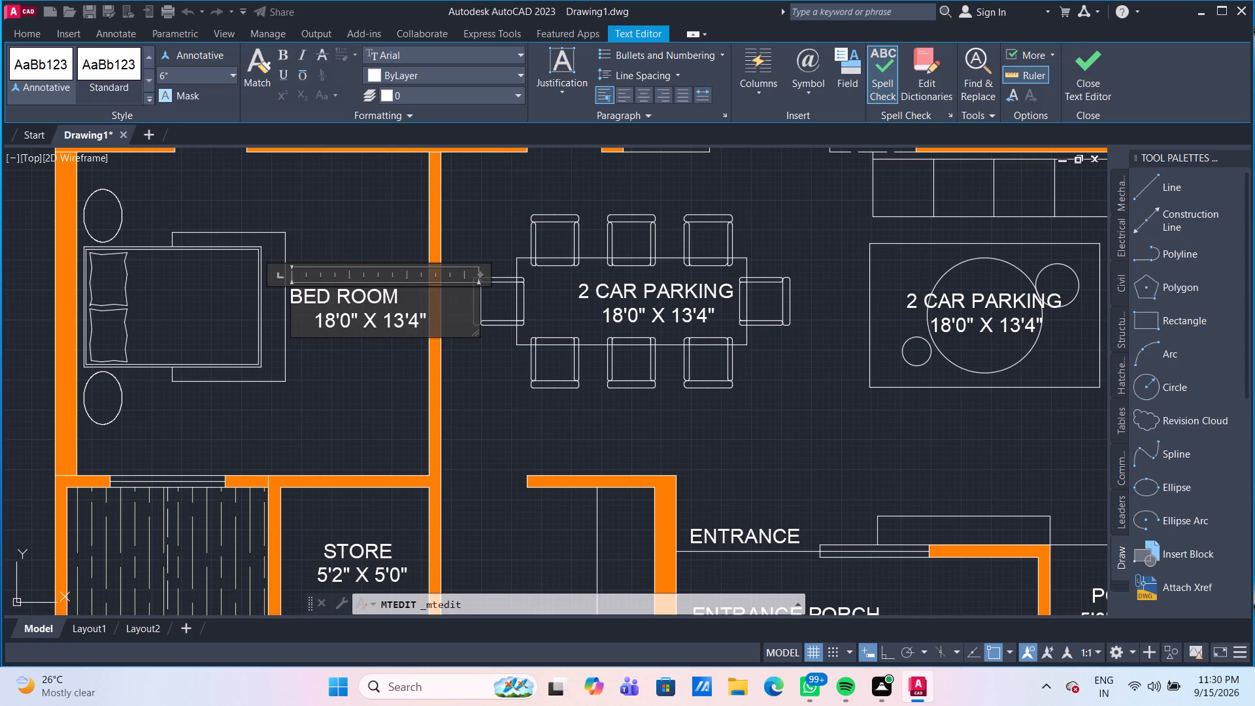
# Change the dimension line under BED ROOM to 12'3" X 11'3".
pyautogui.click(337, 323)
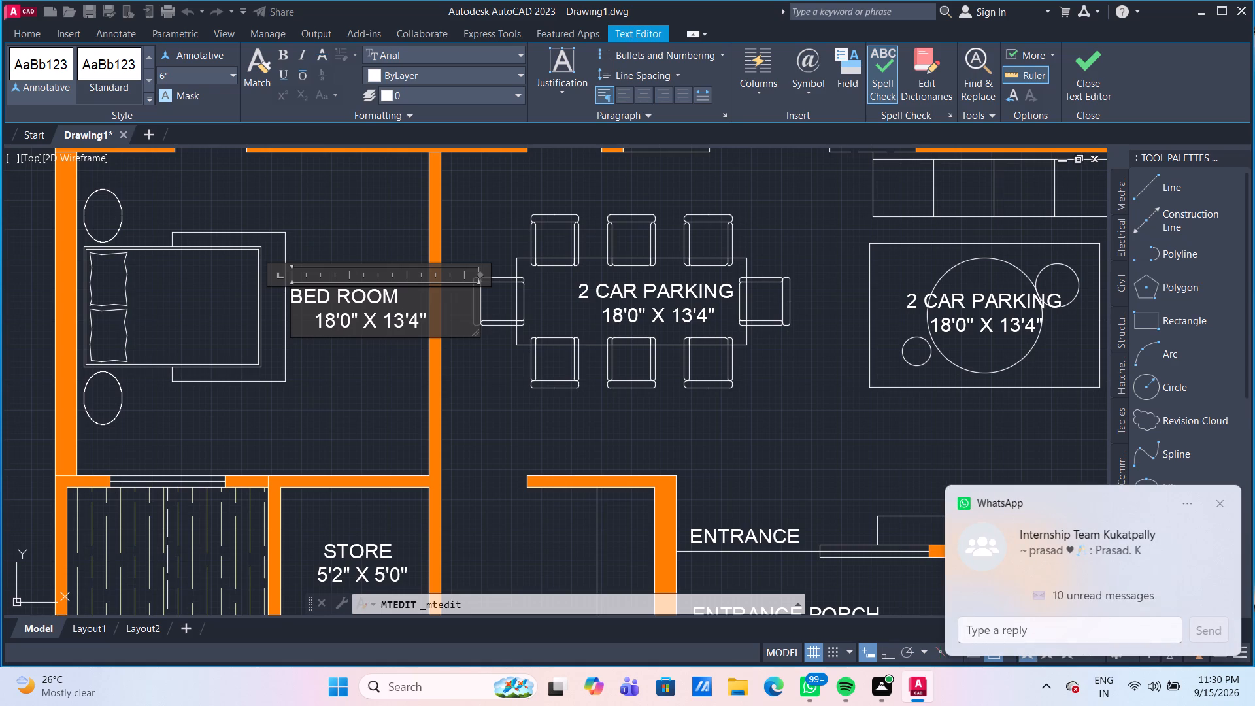
pyautogui.press('BackSpace')
pyautogui.press('2')
pyautogui.press('Right')
pyautogui.press('Right')
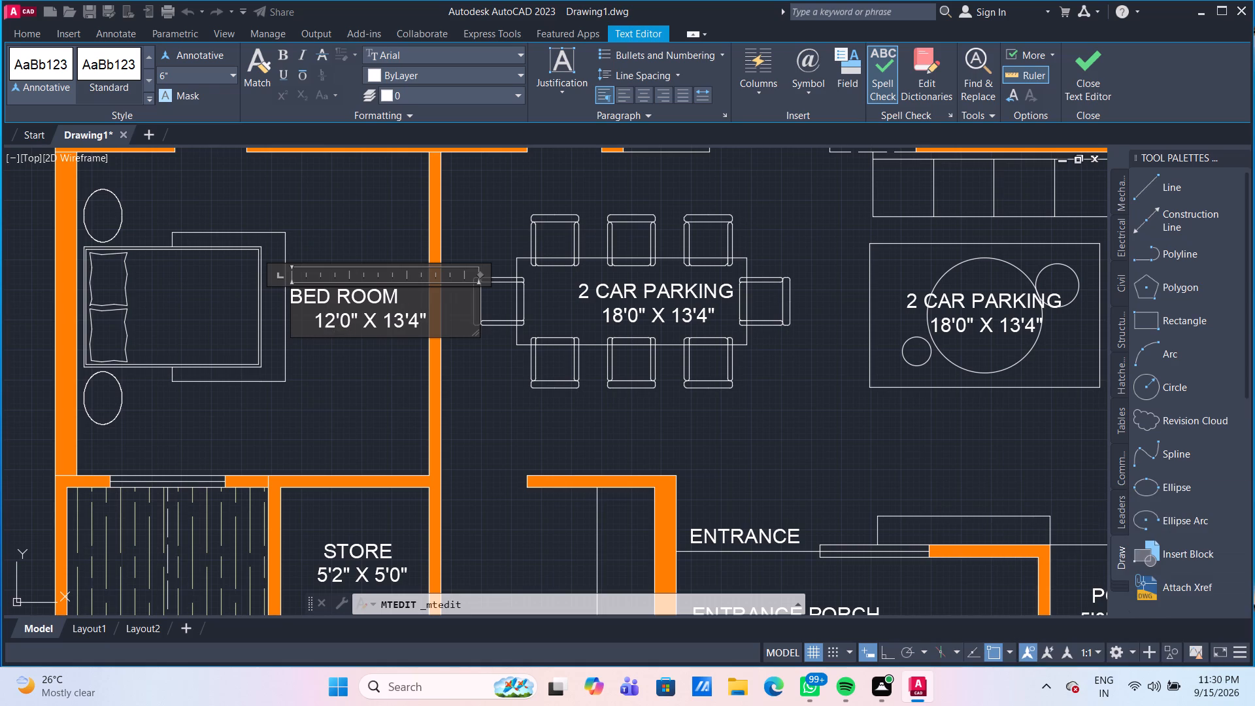
pyautogui.press('BackSpace')
pyautogui.press('3')
pyautogui.press('Right')
pyautogui.press('Right')
pyautogui.press('Right')
pyautogui.press('Right')
pyautogui.press('Right')
pyautogui.press('Right')
pyautogui.press('BackSpace')
pyautogui.press('1')
pyautogui.press('Right')
pyautogui.press('Right')
pyautogui.press('BackSpace')
pyautogui.press('3')
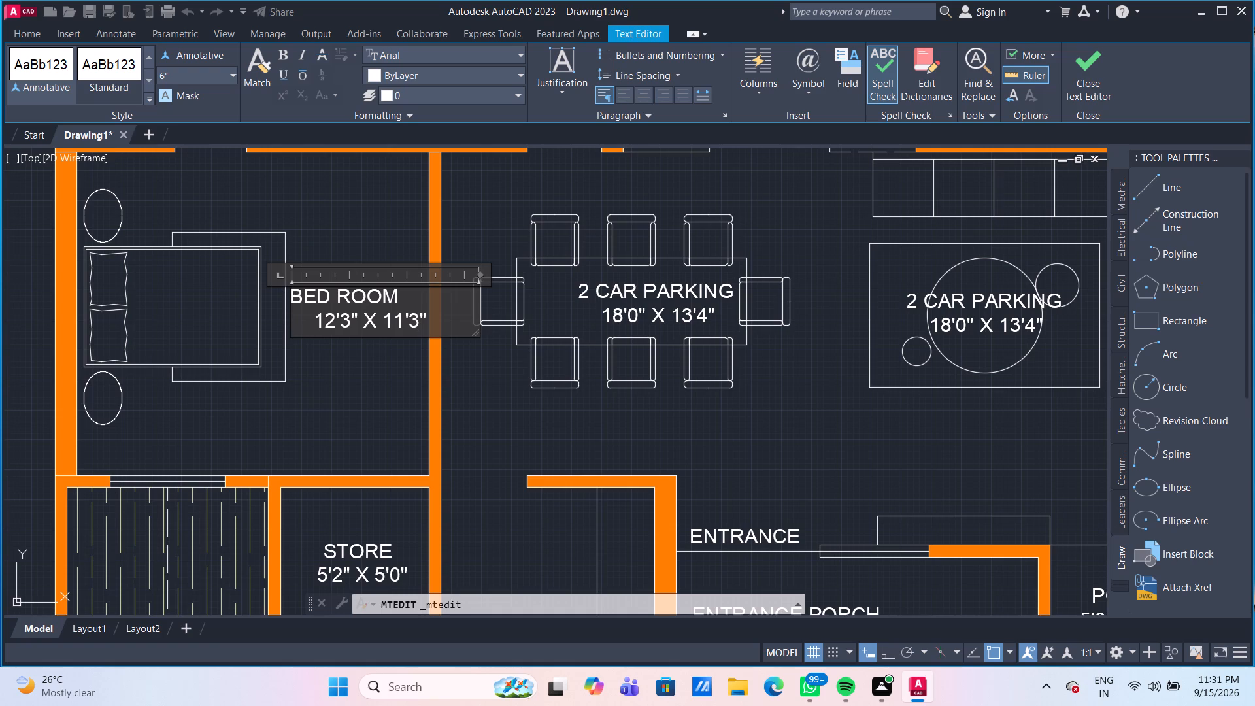
# Align the bedroom label's lines by removing two leading spaces from the dimensions and indenting BED ROOM two spaces, and finish the text edit.
pyautogui.click(316, 316)
pyautogui.press('BackSpace')
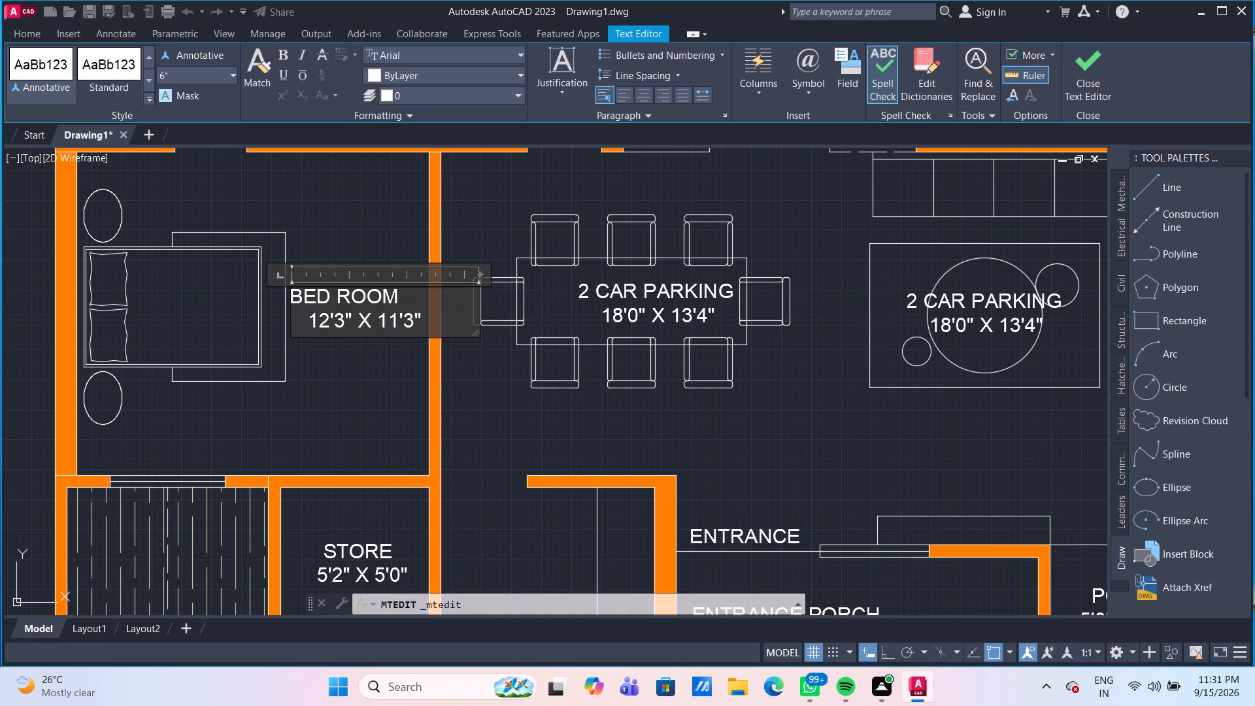
pyautogui.press('BackSpace')
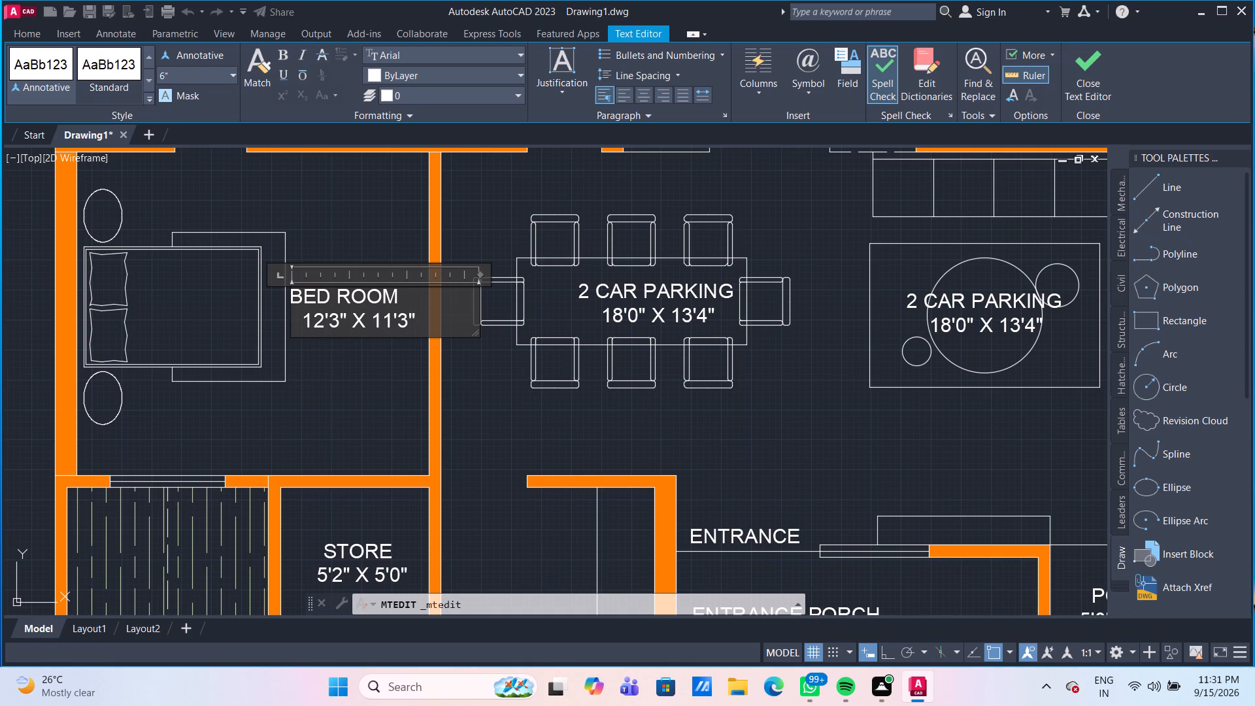
pyautogui.press('Up')
pyautogui.press('Left')
pyautogui.press('space')
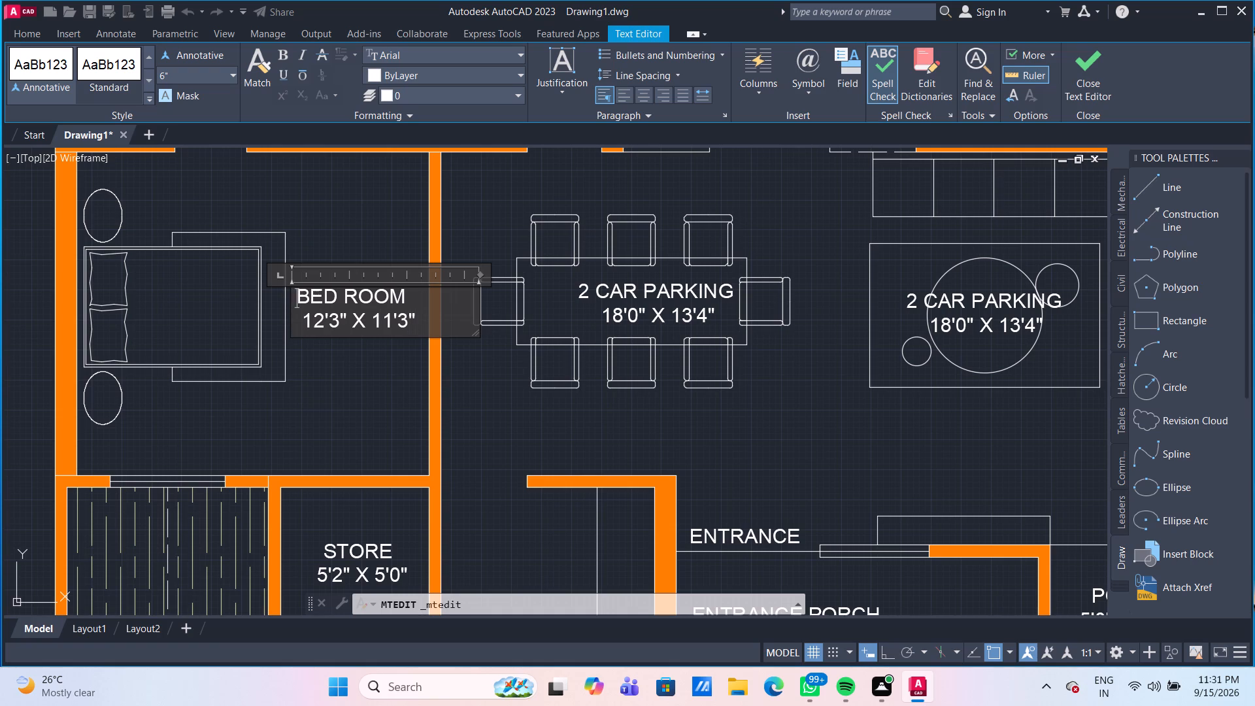
pyautogui.press('space')
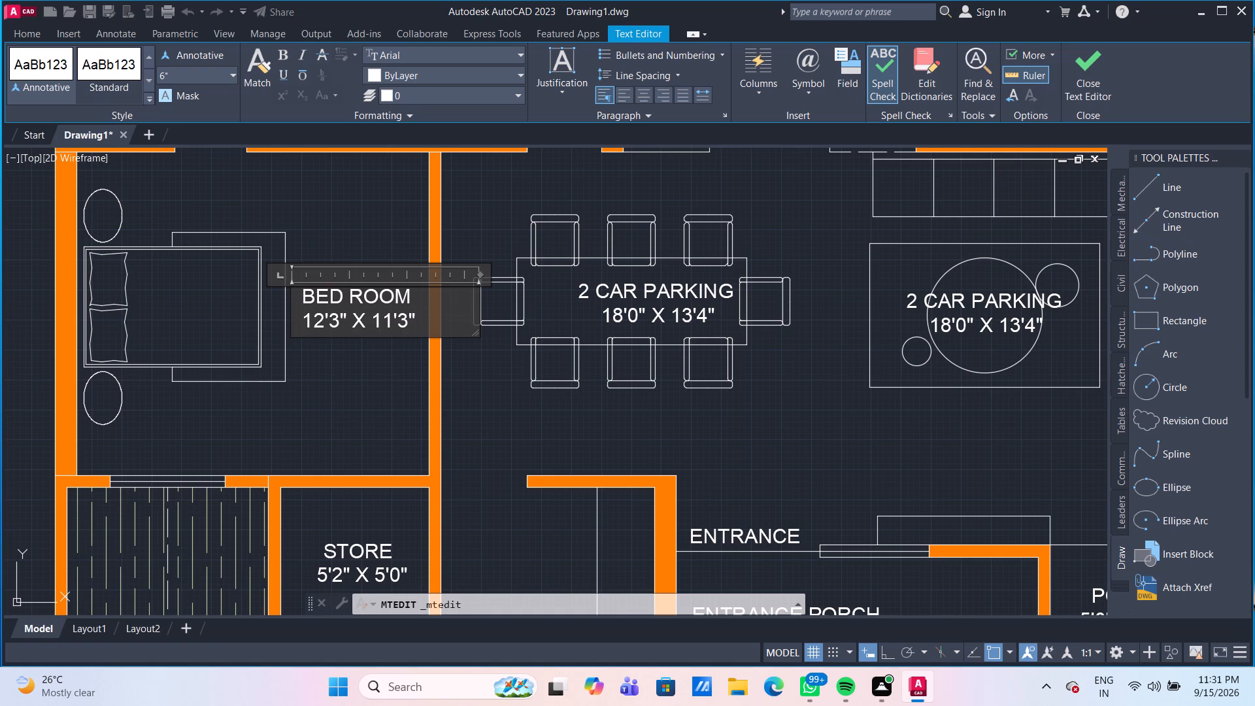
pyautogui.click(366, 242)
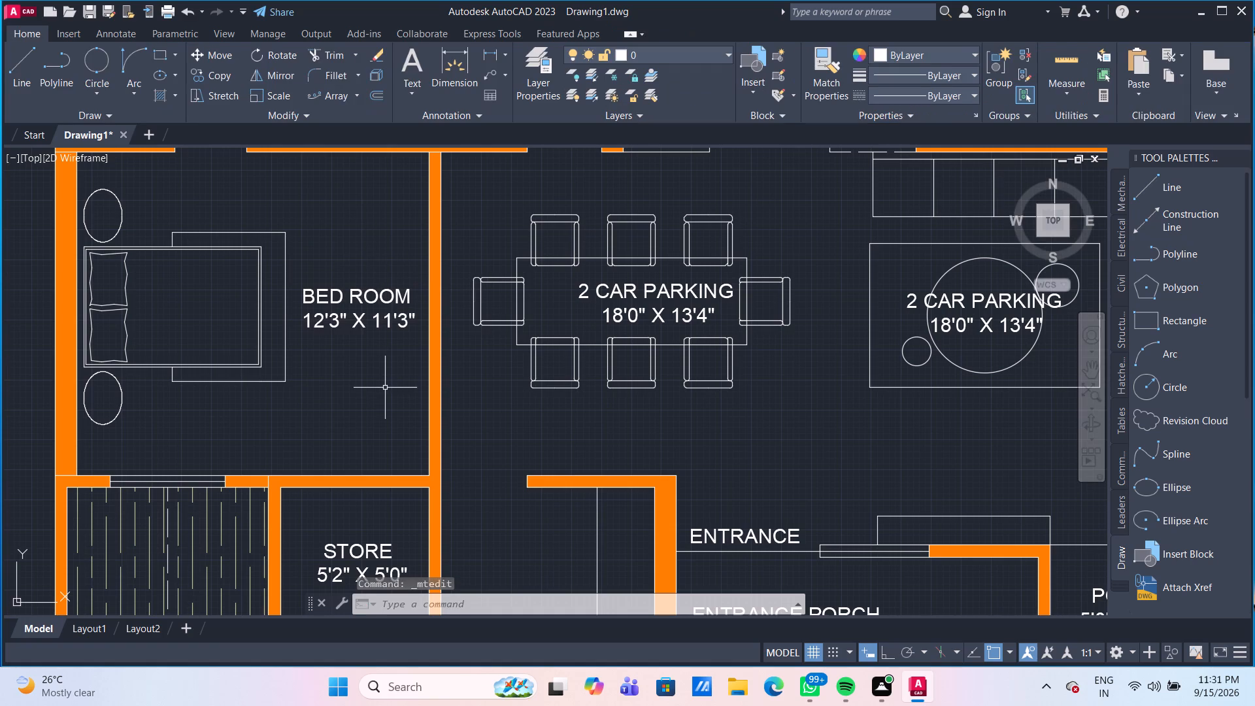
# Rename the BED ROOM label beside the bed to BED ROOM-2 and remove the two-space indent before the name.
pyautogui.doubleClick(393, 301)
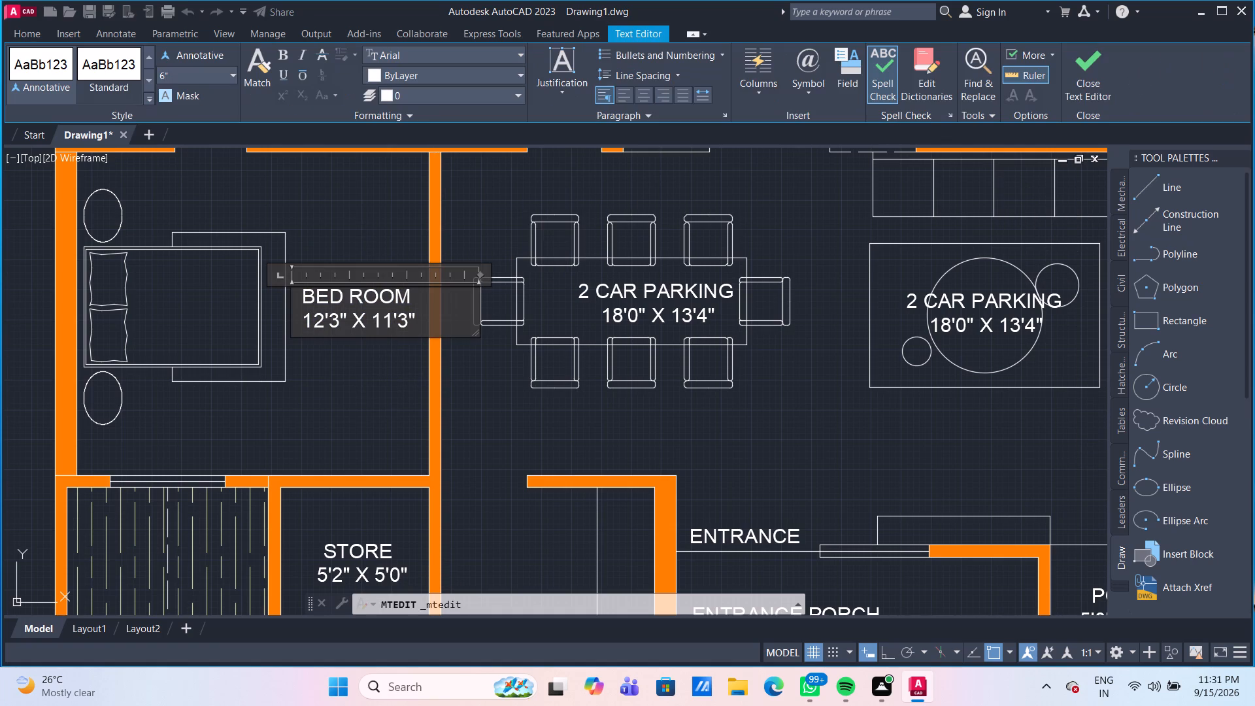
pyautogui.click(307, 294)
pyautogui.press('BackSpace')
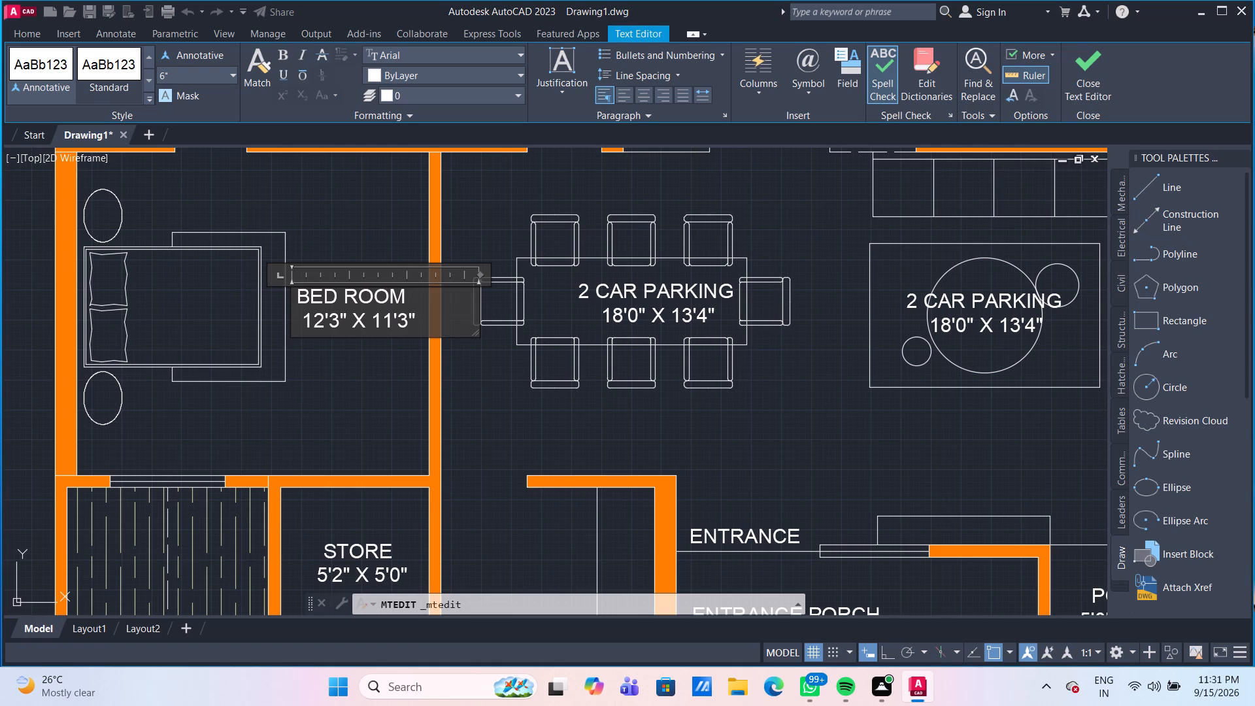
pyautogui.press('BackSpace')
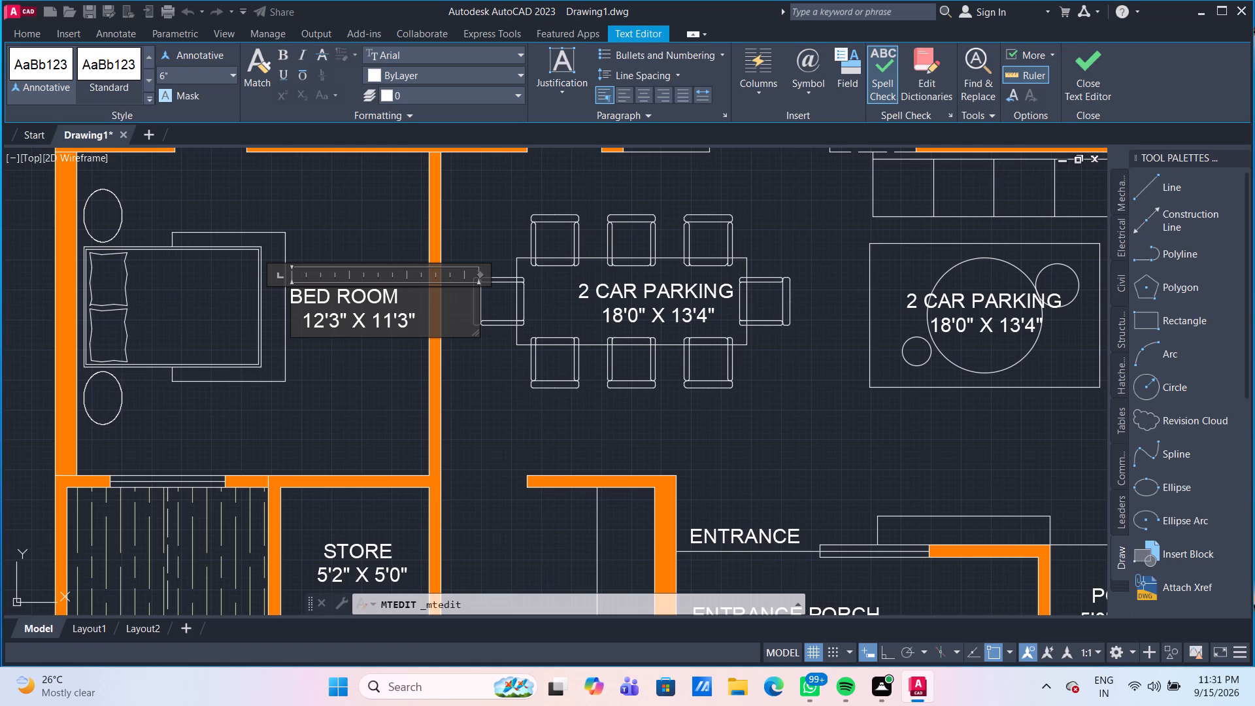
pyautogui.click(408, 295)
pyautogui.press('BackSpace')
pyautogui.press('space')
pyautogui.write('-')
pyautogui.press('space')
pyautogui.press('2')
pyautogui.click(416, 299)
pyautogui.press('BackSpace')
pyautogui.press('Left')
pyautogui.press('BackSpace')
# Remove one leading space from the dimension line under BED ROOM-2 to centre it, and finish the text edit.
pyautogui.click(303, 324)
pyautogui.press('BackSpace')
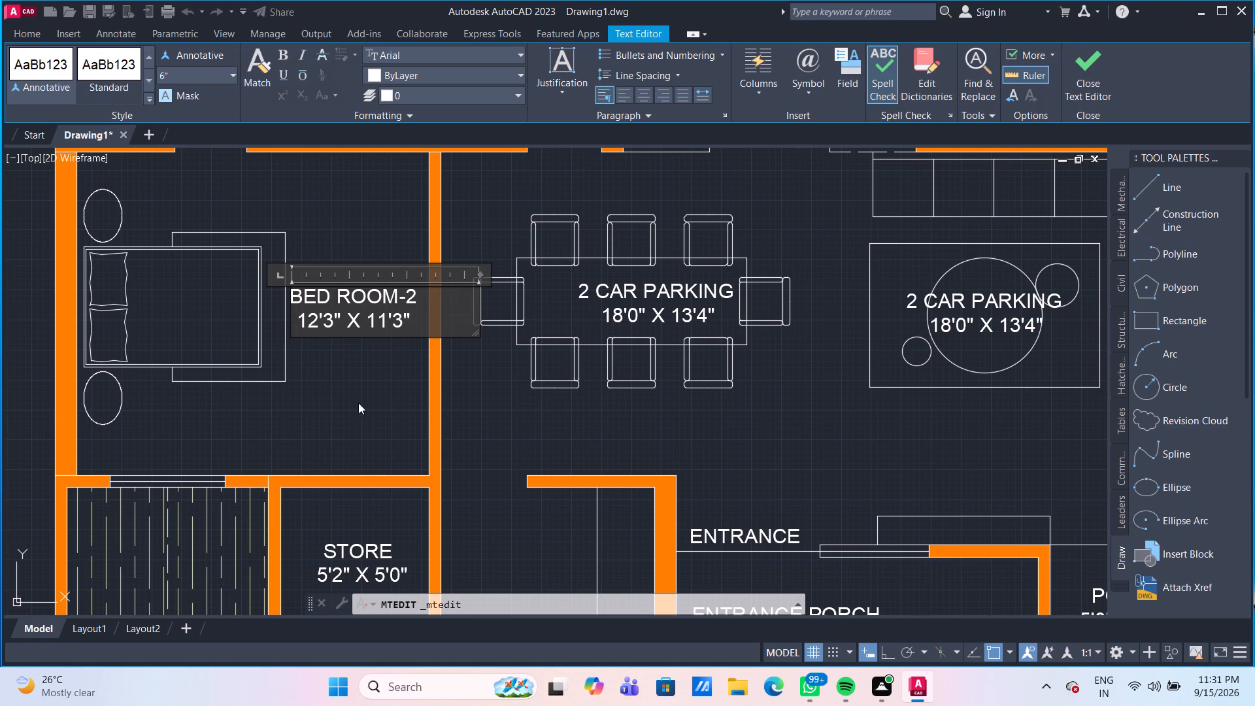
pyautogui.click(361, 380)
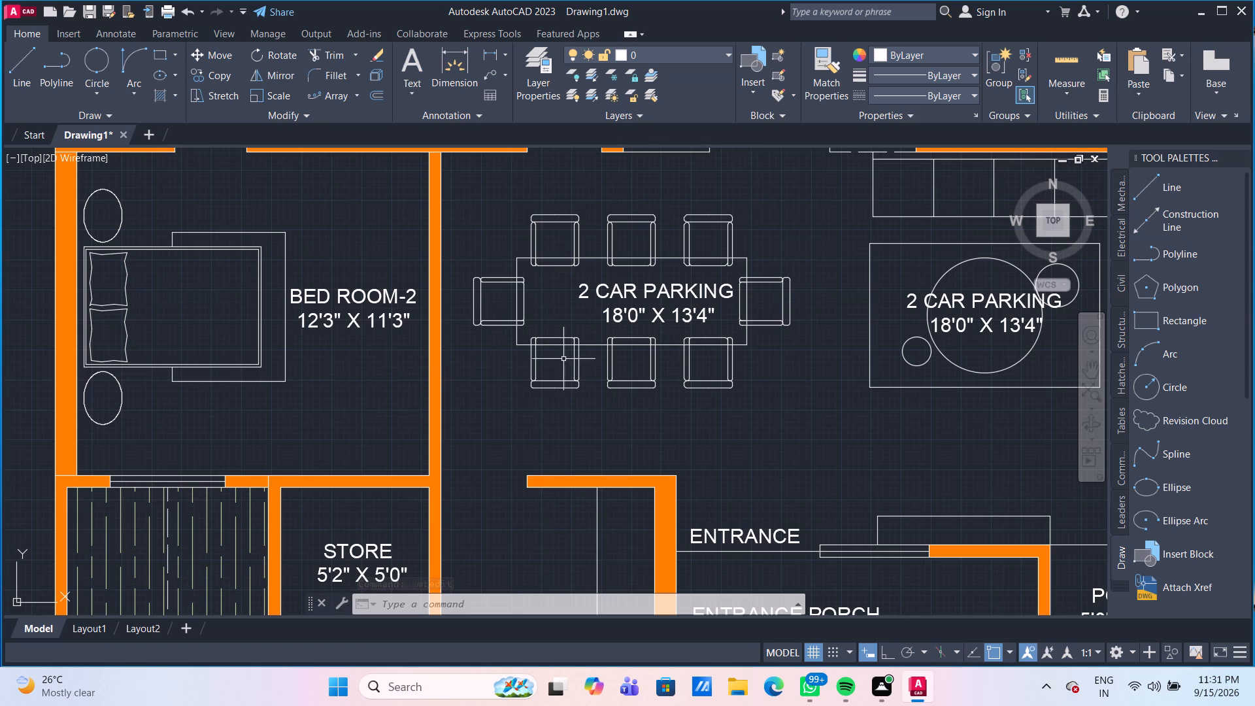
# Replace the name line of the parking label on the eight-seat table with DINING.
pyautogui.doubleClick(674, 292)
pyautogui.click(735, 286)
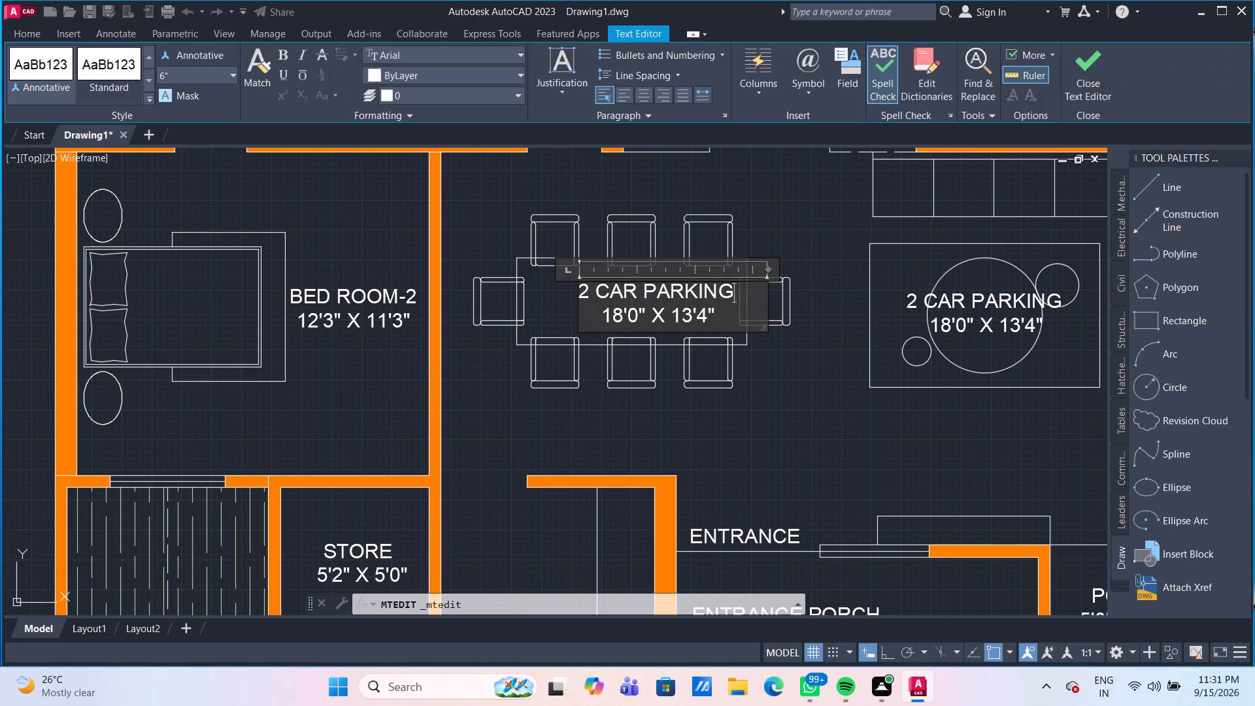
pyautogui.press('BackSpace')
pyautogui.press('BackSpace')
pyautogui.press('BackSpace')
pyautogui.press('BackSpace')
pyautogui.press('BackSpace')
pyautogui.press('BackSpace')
pyautogui.press('BackSpace')
pyautogui.press('BackSpace')
pyautogui.press('BackSpace')
pyautogui.press('BackSpace')
pyautogui.press('BackSpace')
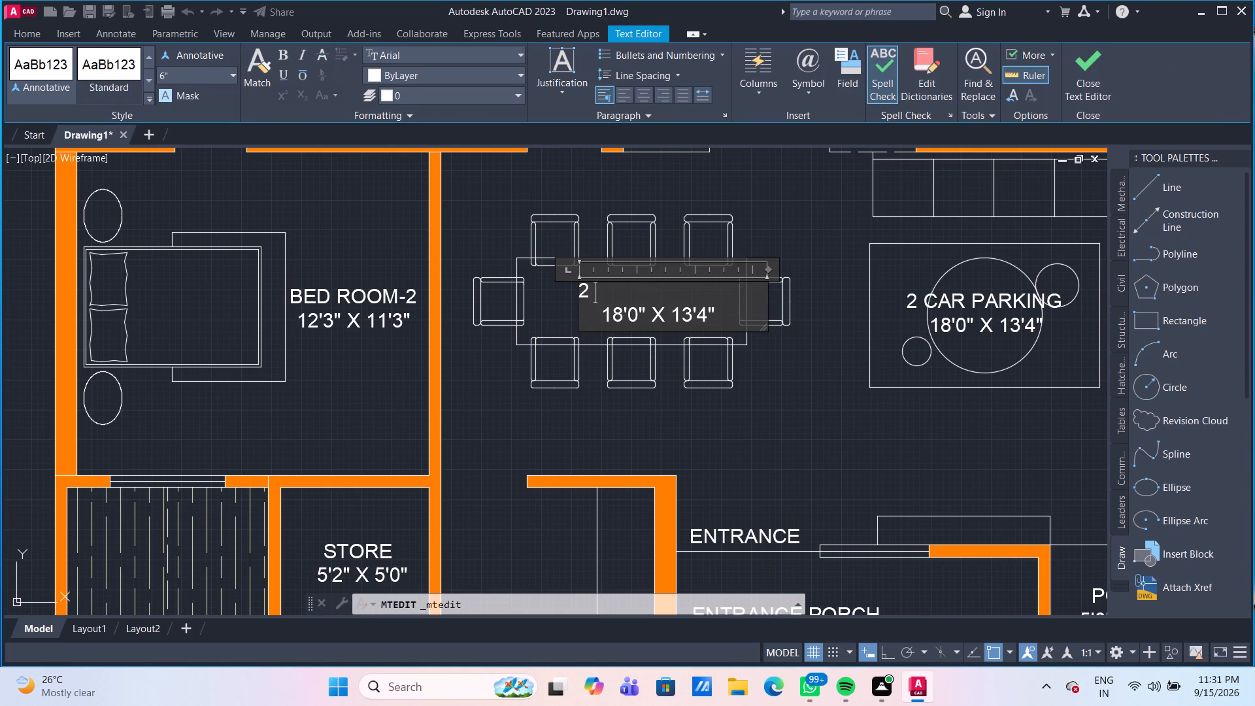
pyautogui.press('BackSpace')
pyautogui.press('BackSpace')
pyautogui.write('DINING')
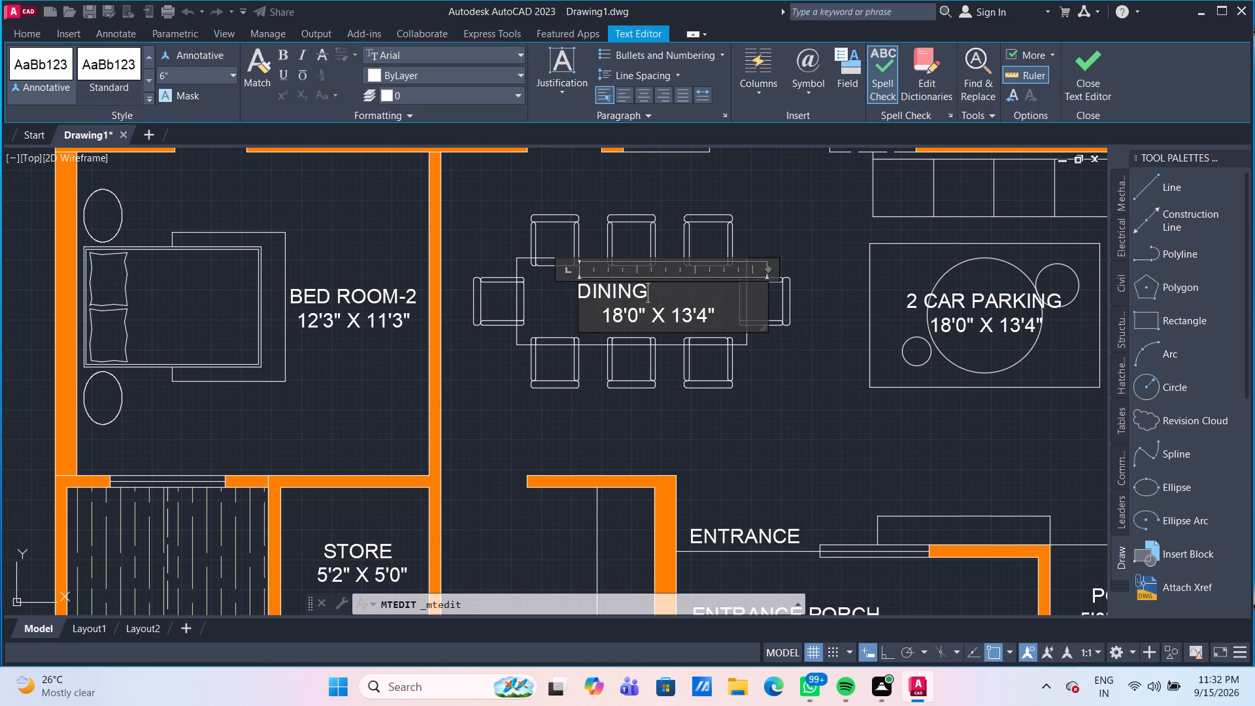
# Change the dimension line under DINING to 8'2" X 11'3" and remove its leading spaces.
pyautogui.click(608, 316)
pyautogui.press('BackSpace')
pyautogui.press('BackSpace')
pyautogui.press('BackSpace')
pyautogui.press('BackSpace')
pyautogui.press('BackSpace')
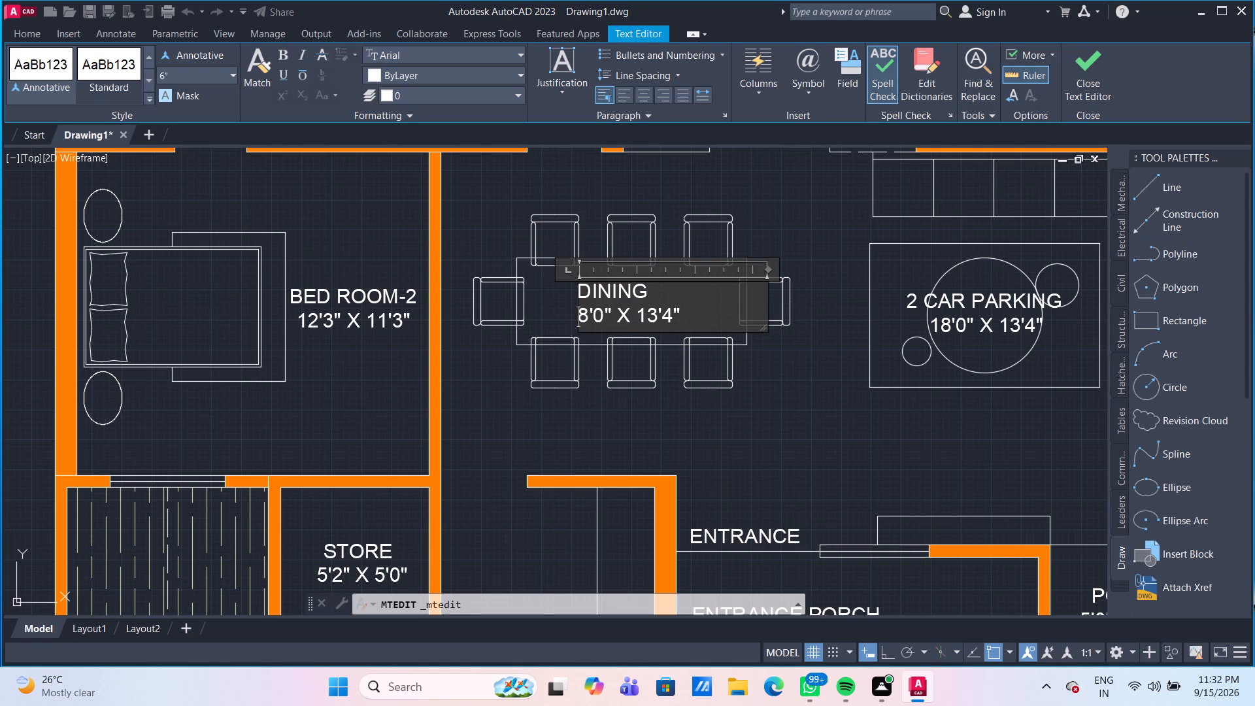
pyautogui.press('Right')
pyautogui.press('Right')
pyautogui.press('Right')
pyautogui.press('BackSpace')
pyautogui.press('2')
pyautogui.press('Right')
pyautogui.press('Right')
pyautogui.press('Right')
pyautogui.press('Right')
pyautogui.press('Right')
pyautogui.press('Right')
pyautogui.press('BackSpace')
pyautogui.press('1')
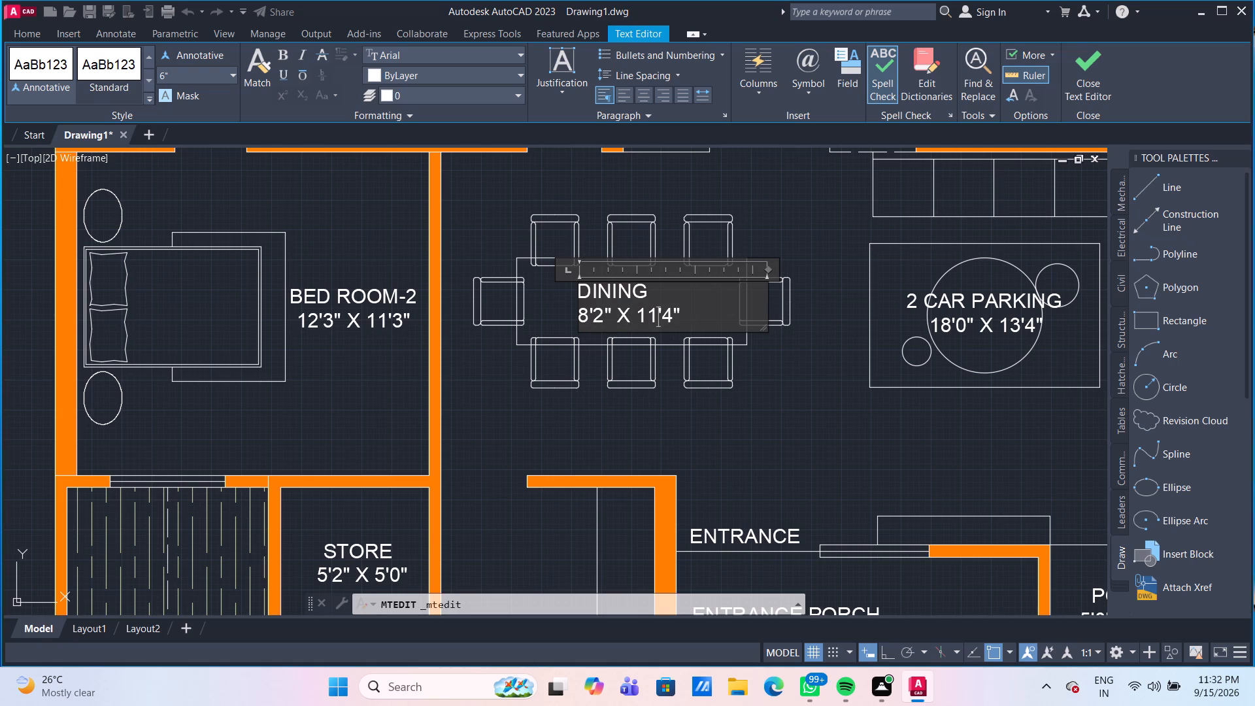
pyautogui.press('Right')
pyautogui.press('Right')
pyautogui.press('BackSpace')
pyautogui.press('3')
# Indent the DINING name three spaces to centre it over its dimensions, and finish the text edit.
pyautogui.click(582, 291)
pyautogui.press('space')
pyautogui.press('space')
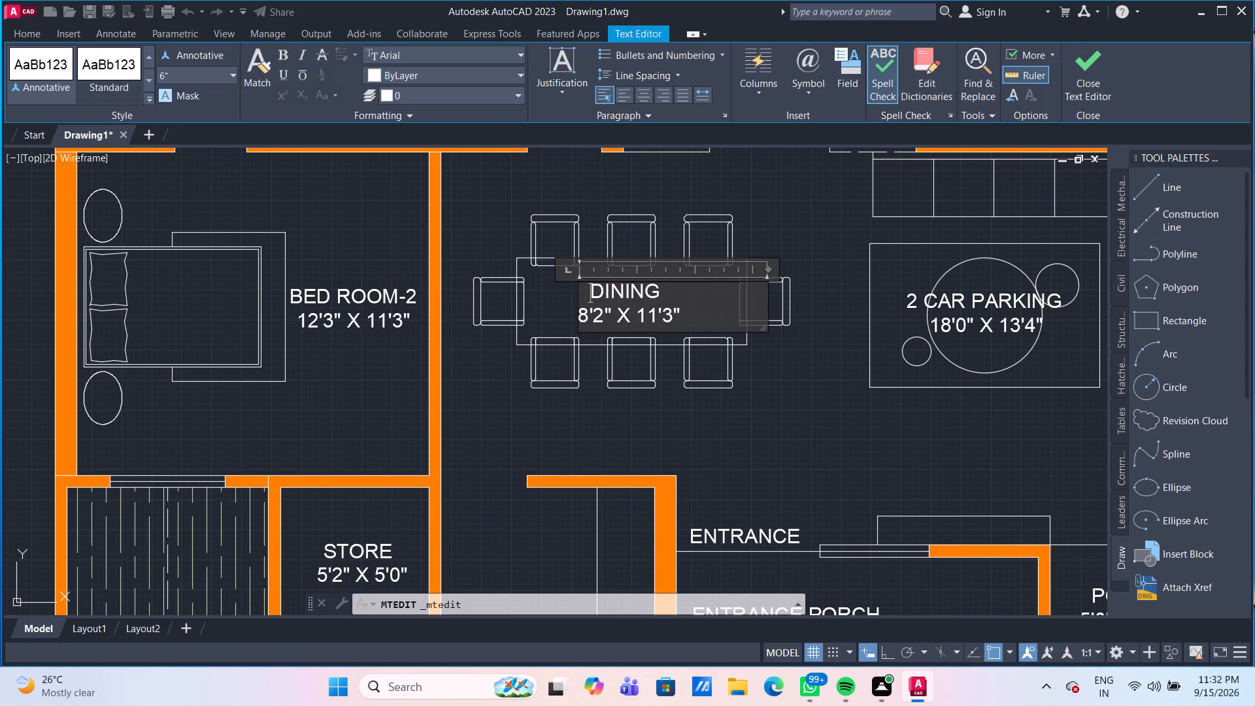
pyautogui.press('space')
pyautogui.click(558, 305)
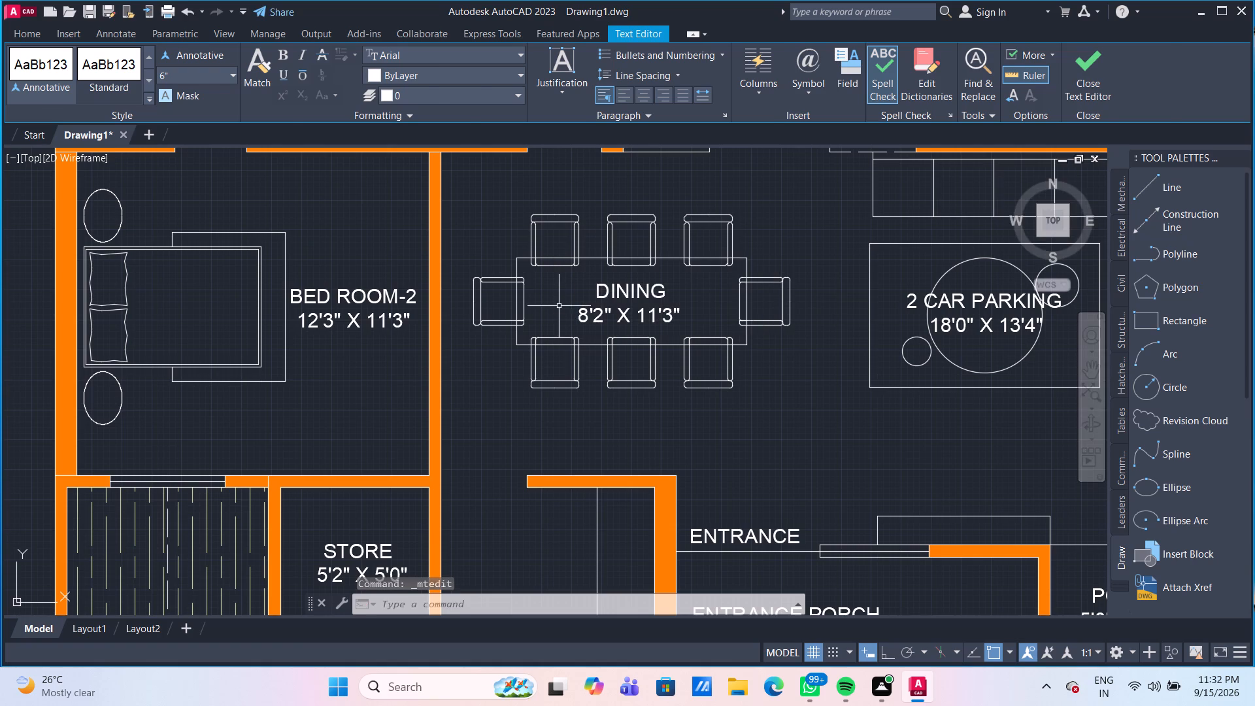
# Replace the name line of the parking label over the round table near the sofas, east of DINING, with LIVING.
pyautogui.scroll(-1, 776, 352)
pyautogui.moveTo(780, 360); pyautogui.dragTo(596, 320, button='middle')
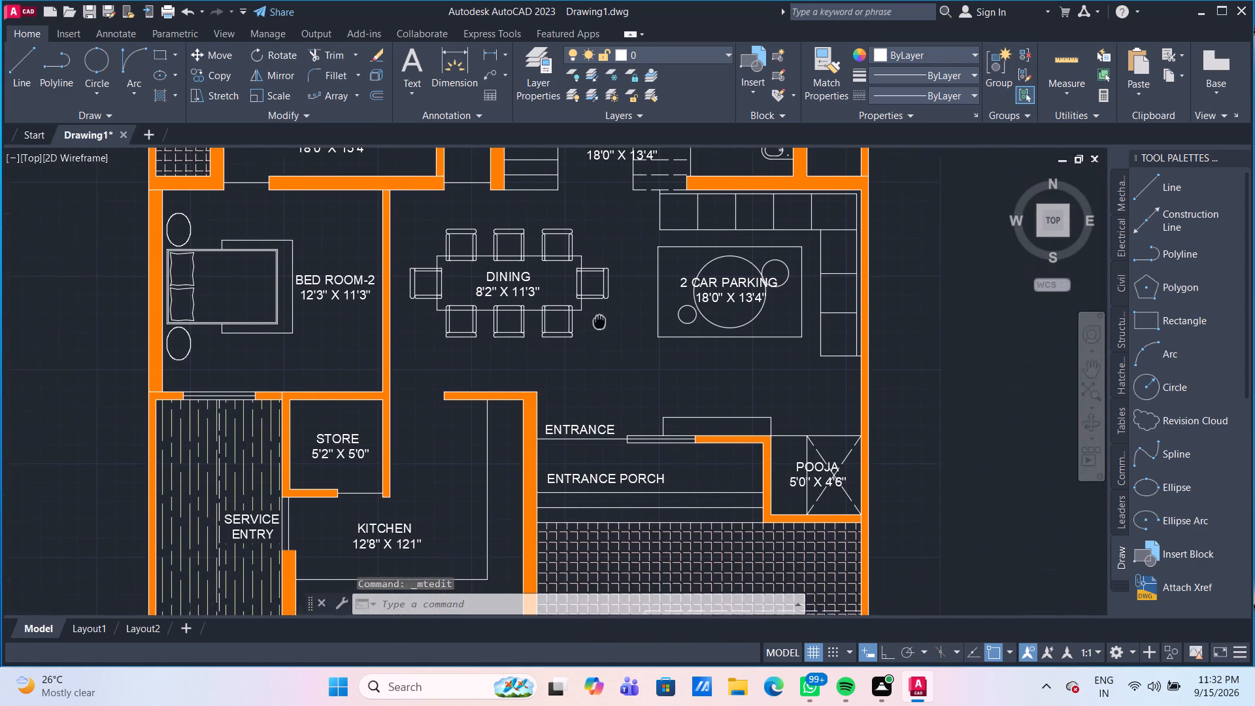
pyautogui.moveTo(596, 320); pyautogui.dragTo(592, 356, button='middle')
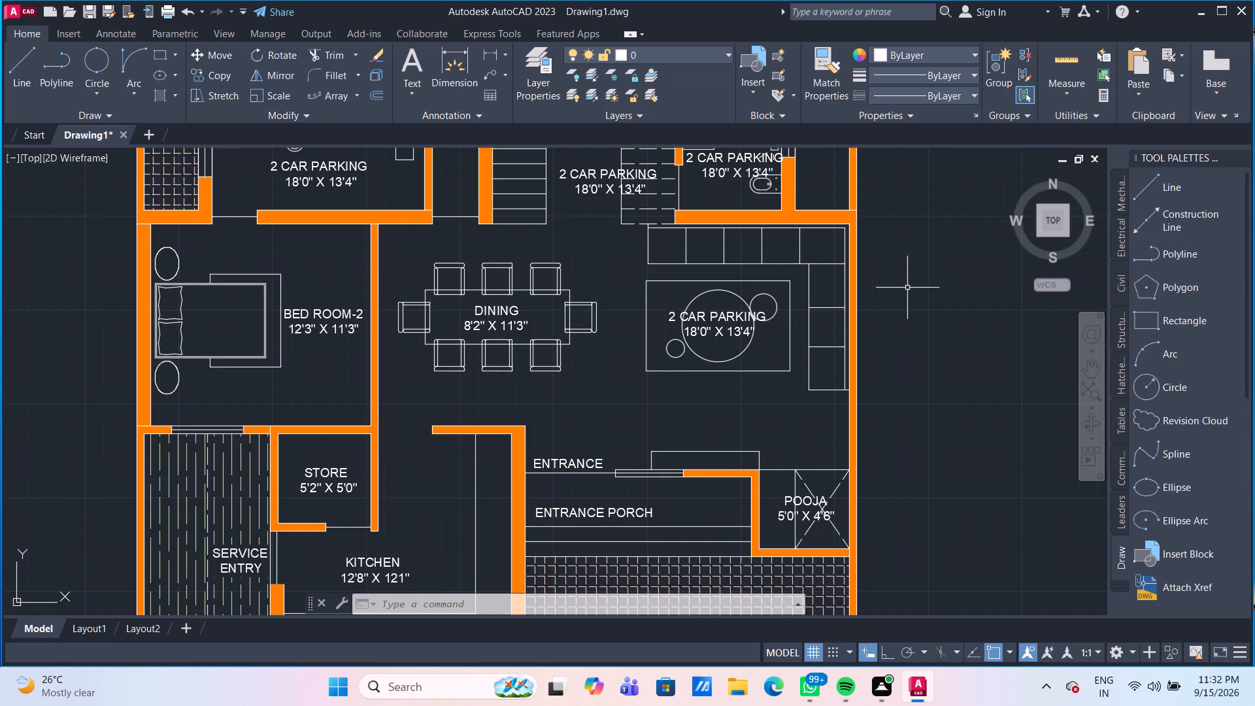
pyautogui.scroll(2, 666, 323)
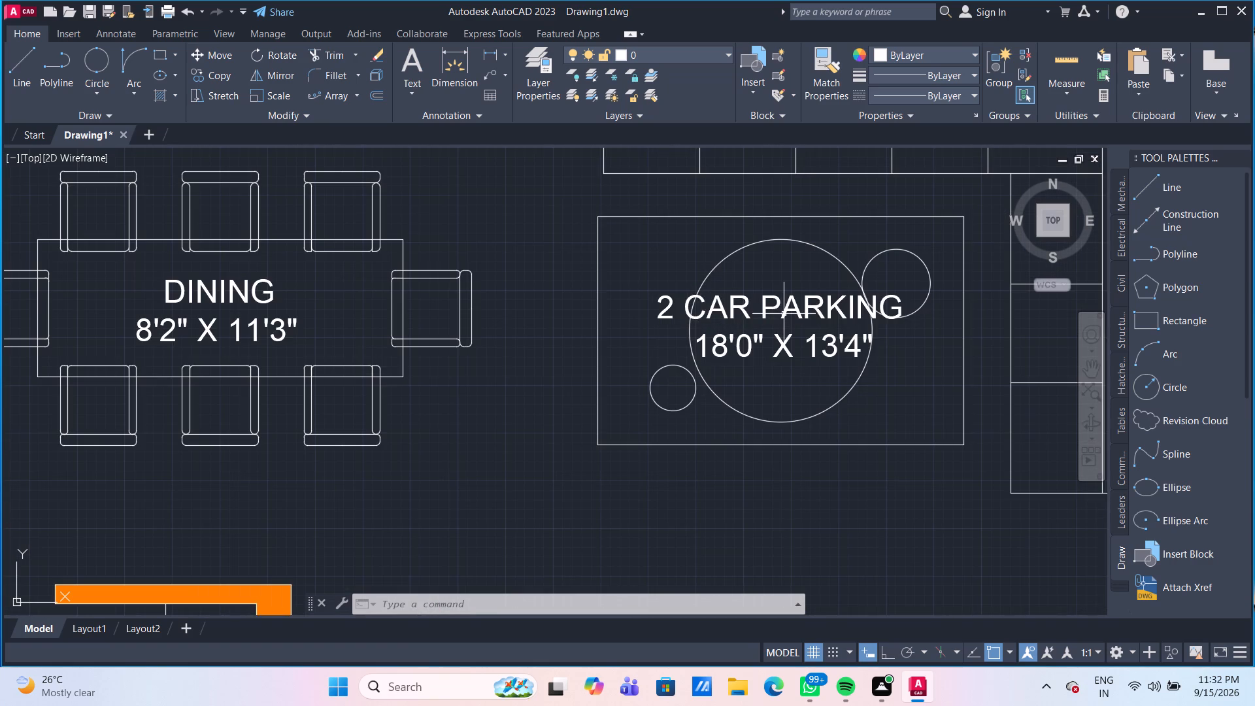
pyautogui.doubleClick(795, 311)
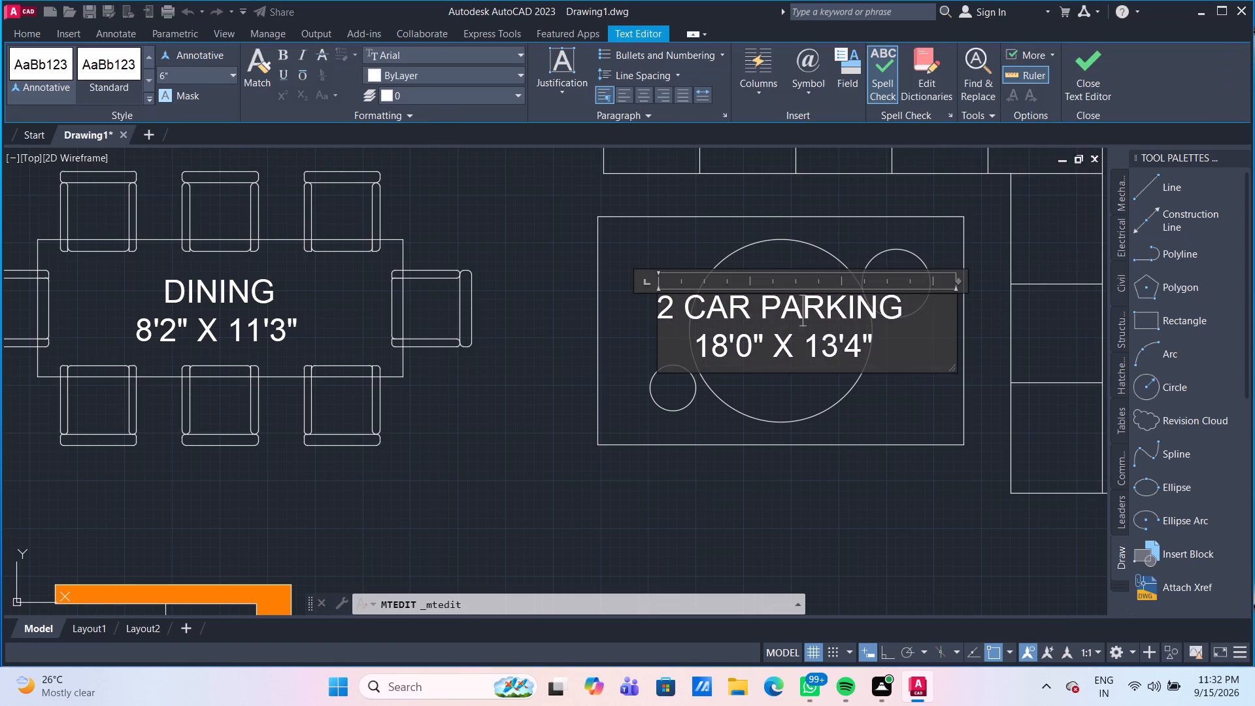
pyautogui.click(904, 307)
pyautogui.press('Left')
pyautogui.press('Left')
pyautogui.press('Left')
pyautogui.press('BackSpace')
pyautogui.press('BackSpace')
pyautogui.press('BackSpace')
pyautogui.press('BackSpace')
pyautogui.press('BackSpace')
pyautogui.press('BackSpace')
pyautogui.press('BackSpace')
pyautogui.press('BackSpace')
pyautogui.press('BackSpace')
pyautogui.press('BackSpace')
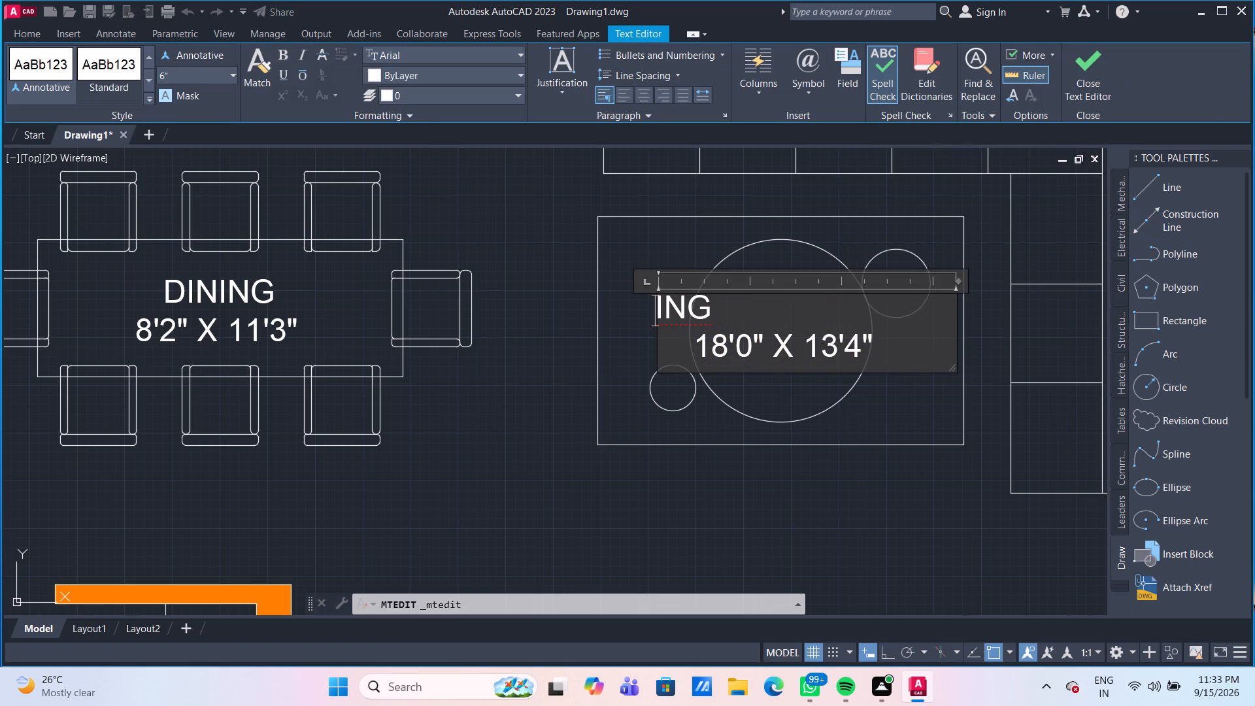
pyautogui.write('LIV')
pyautogui.press('Right')
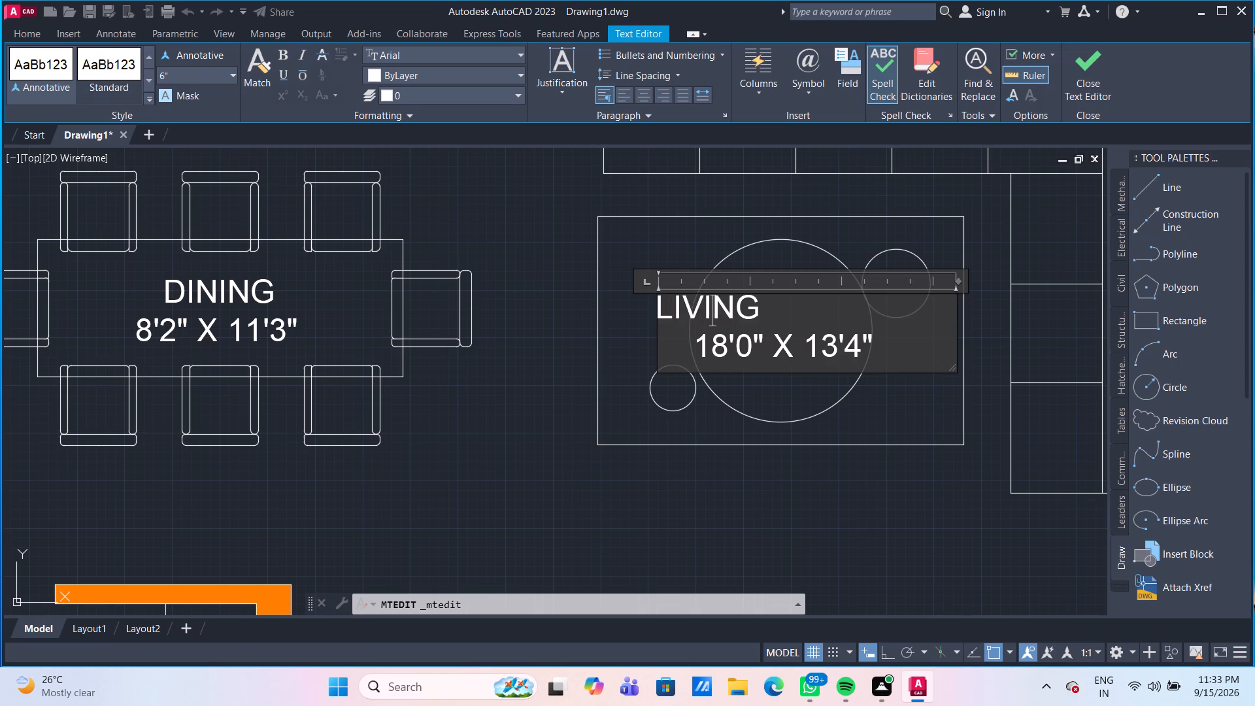
pyautogui.press('Right')
pyautogui.press('Right')
pyautogui.press('Right')
# Complete the name line of the round-table label as LIVING ROOM and change its second dimension to 13'8".
pyautogui.write('ROOM')
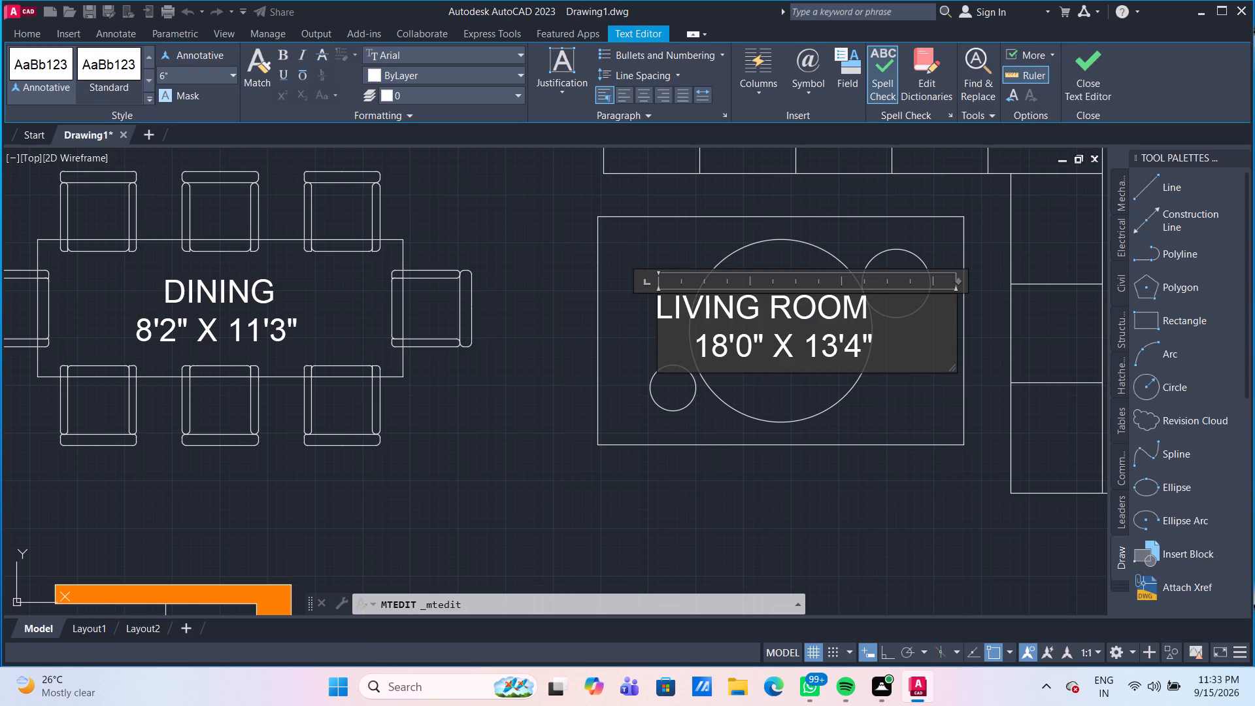
pyautogui.click(860, 350)
pyautogui.press('BackSpace')
pyautogui.press('8')
# Adjust the leading spaces, indenting the LIVING ROOM name two spaces so it centres over its dimensions, and finish the text edit.
pyautogui.click(695, 341)
pyautogui.press('BackSpace')
pyautogui.press('BackSpace')
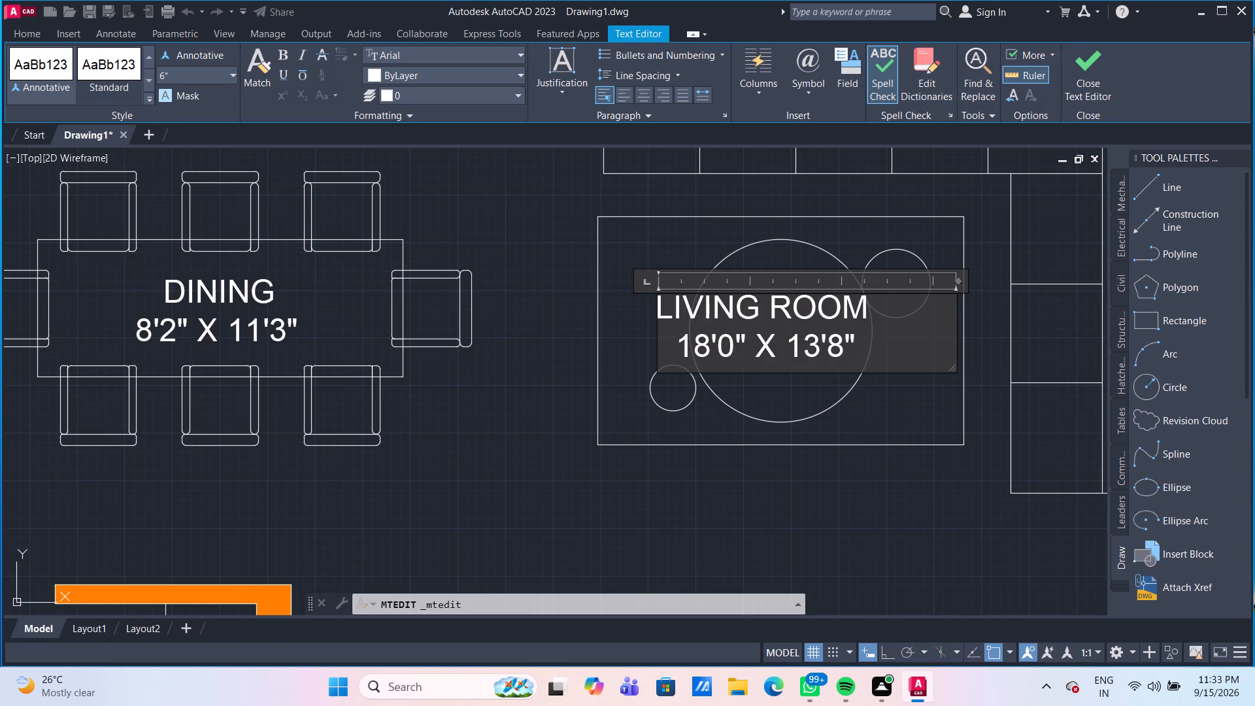
pyautogui.click(664, 312)
pyautogui.press('space')
pyautogui.press('space')
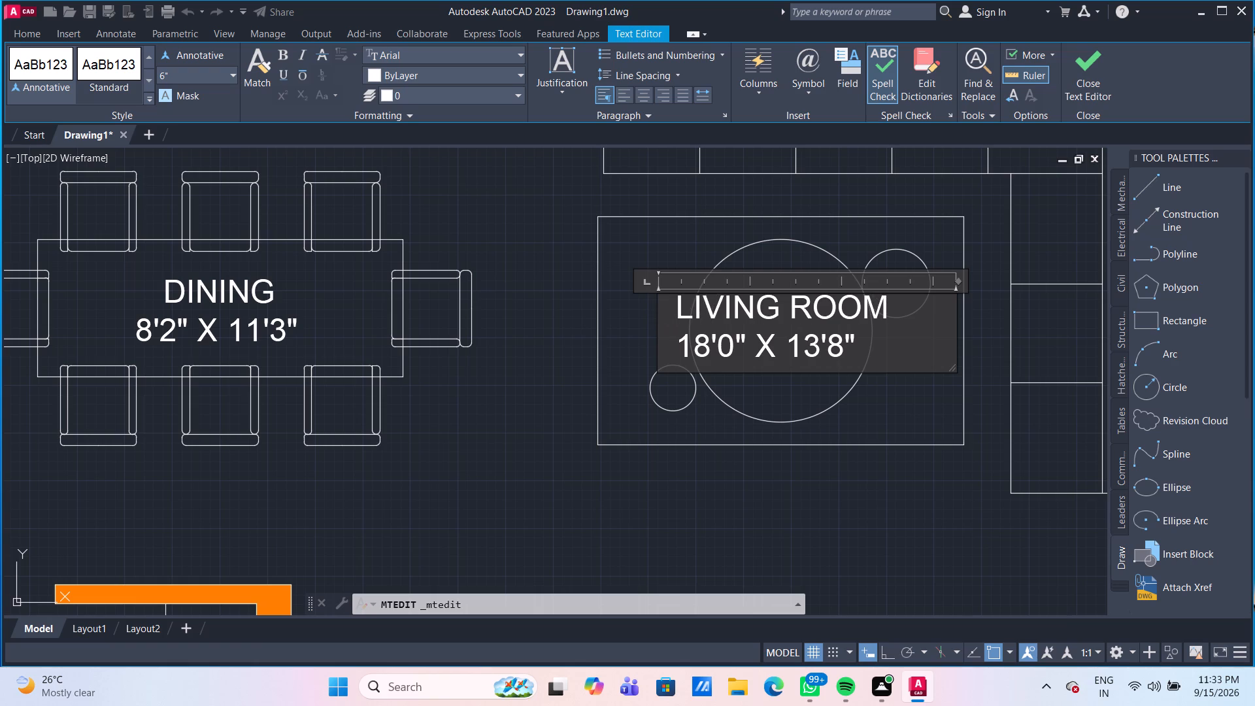
pyautogui.click(673, 350)
pyautogui.press('space')
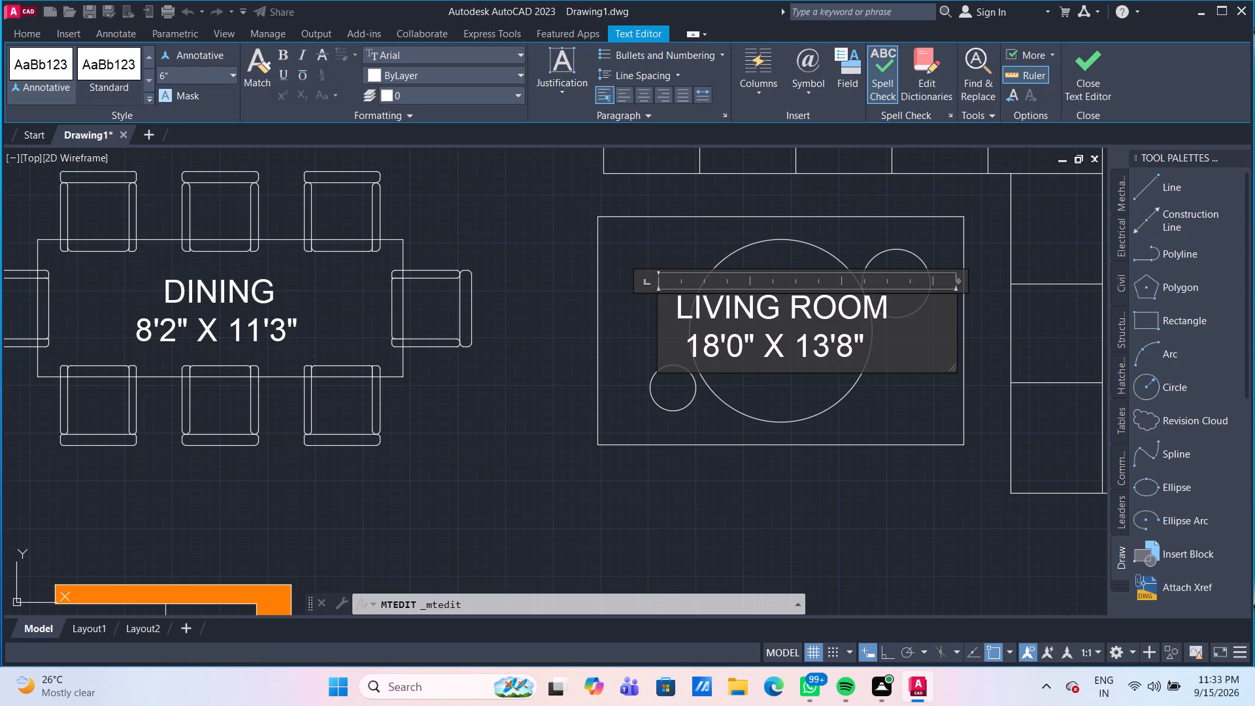
pyautogui.press('space')
pyautogui.click(778, 399)
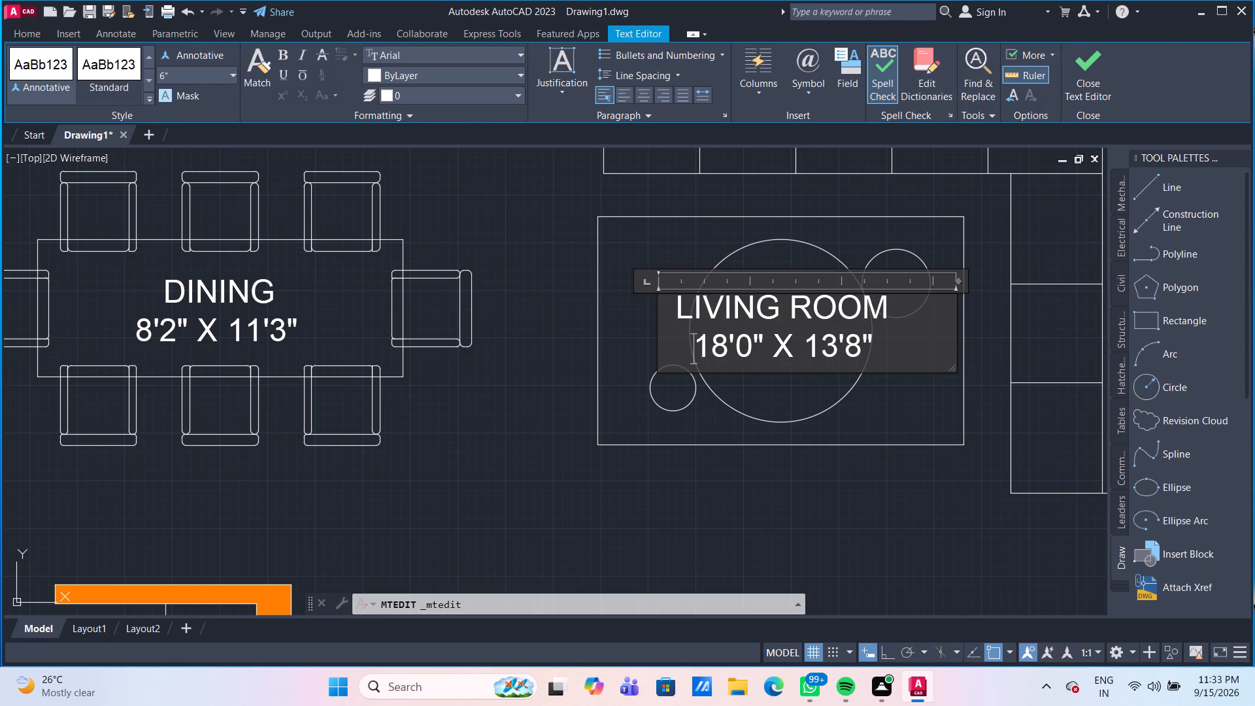
# Replace the name line of the parking label in the bathroom directly north of BED ROOM-2 with WASH ROOM.
pyautogui.scroll(-2, 782, 395)
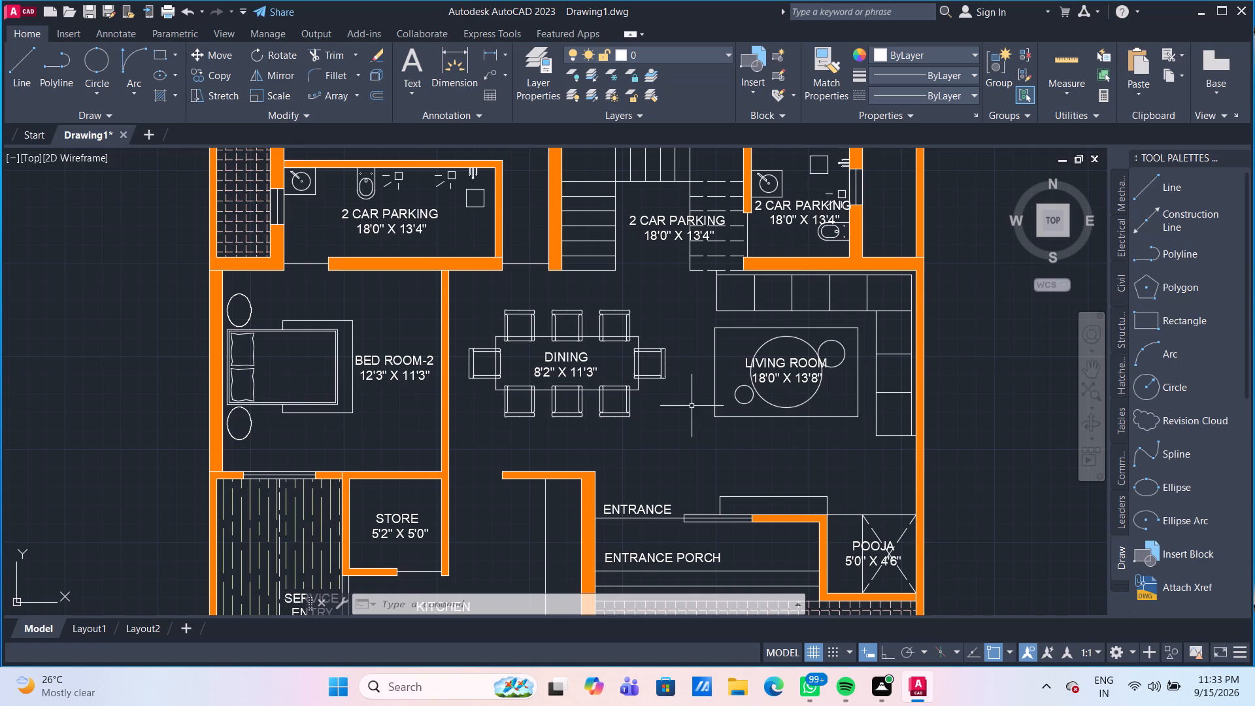
pyautogui.moveTo(379, 240); pyautogui.dragTo(392, 326, button='middle')
pyautogui.scroll(2, 394, 305)
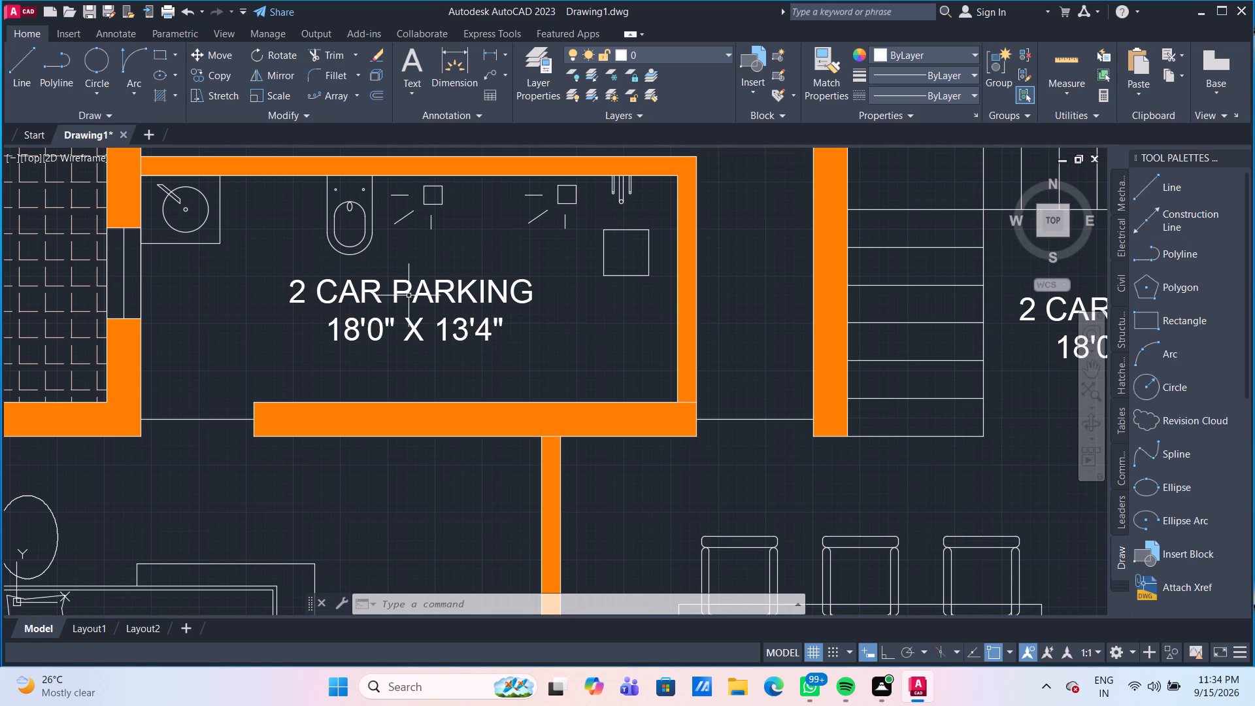
pyautogui.scroll(1, 409, 295)
pyautogui.doubleClick(424, 295)
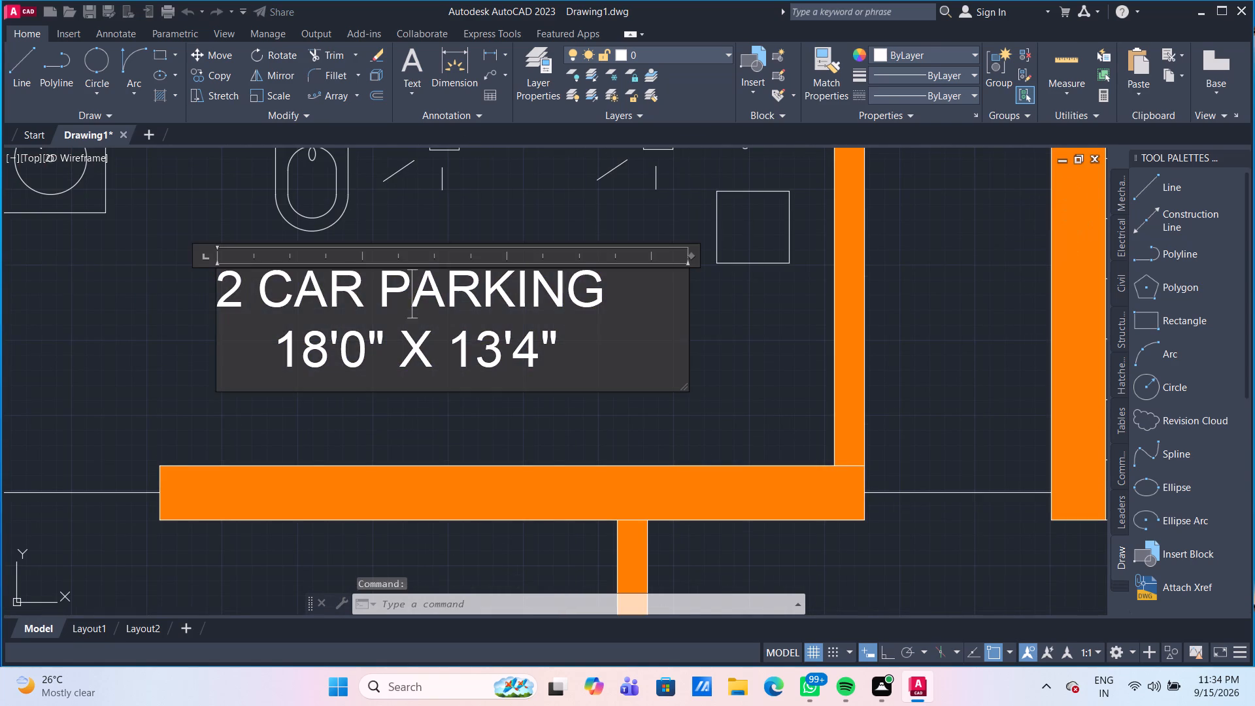
pyautogui.click(611, 299)
pyautogui.press('BackSpace')
pyautogui.press('BackSpace')
pyautogui.press('BackSpace')
pyautogui.press('BackSpace')
pyautogui.press('BackSpace')
pyautogui.press('BackSpace')
pyautogui.press('BackSpace')
pyautogui.press('BackSpace')
pyautogui.press('BackSpace')
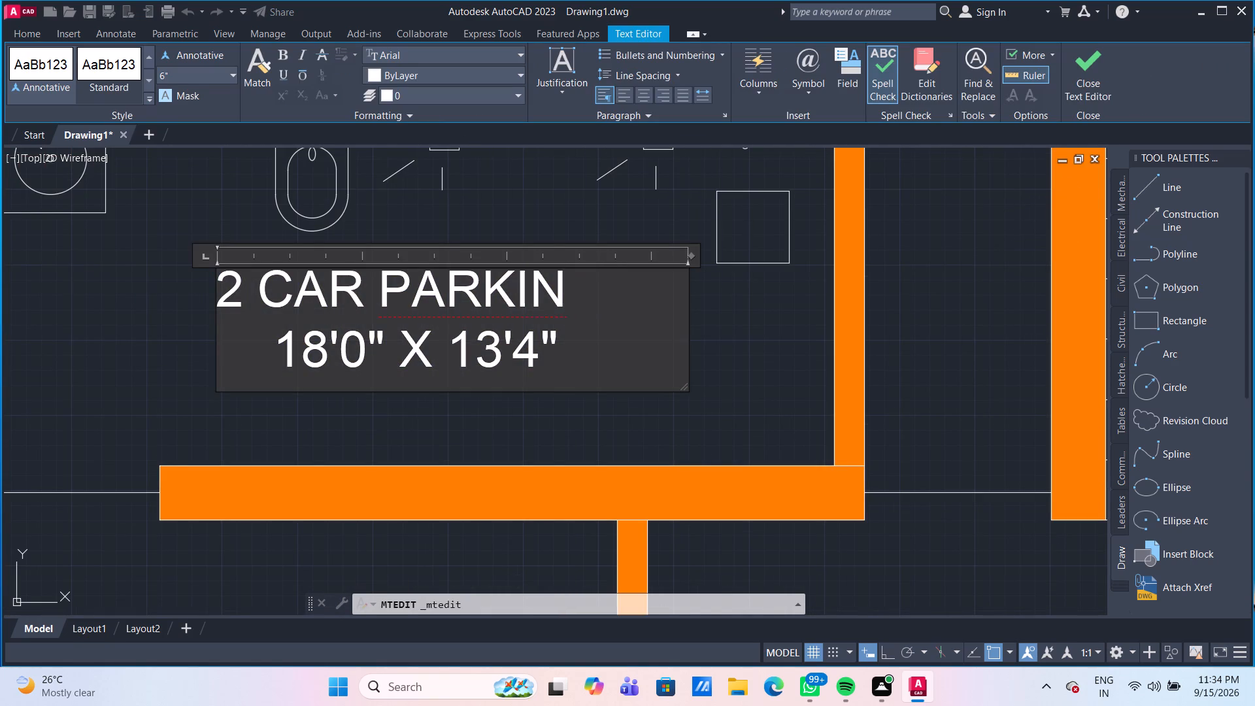
pyautogui.press('BackSpace')
pyautogui.press('BackSpace')
pyautogui.press('BackSpace')
pyautogui.press('BackSpace')
pyautogui.write('WASH')
pyautogui.press('space')
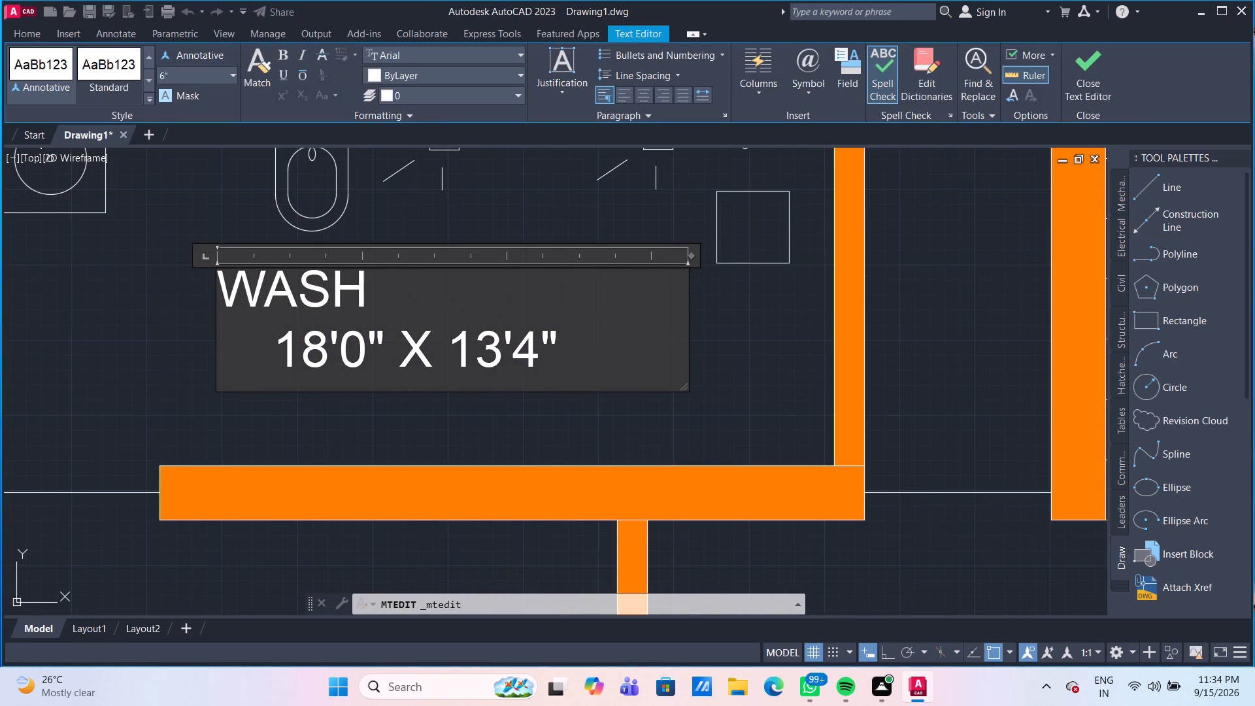
pyautogui.press('r')
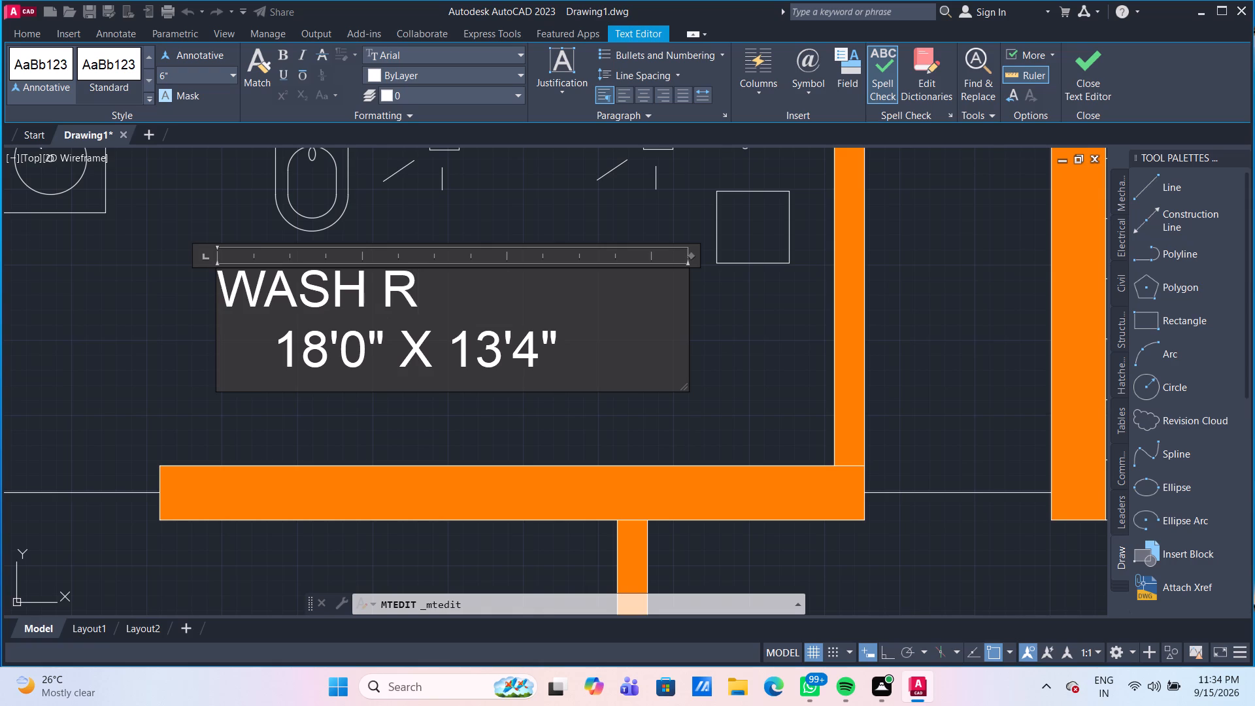
pyautogui.write('OOM')
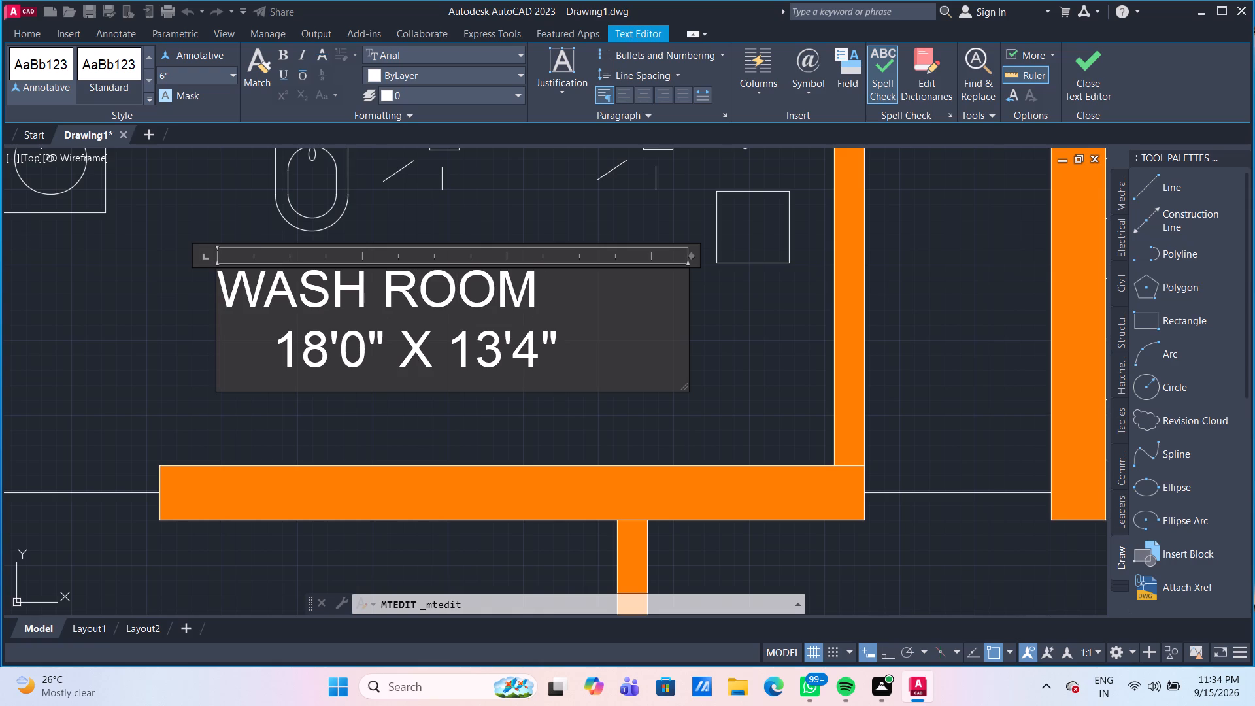
# Change the dimension line under WASH ROOM to 11'10" X 5'0".
pyautogui.click(299, 338)
pyautogui.click(327, 346)
pyautogui.press('BackSpace')
pyautogui.press('1')
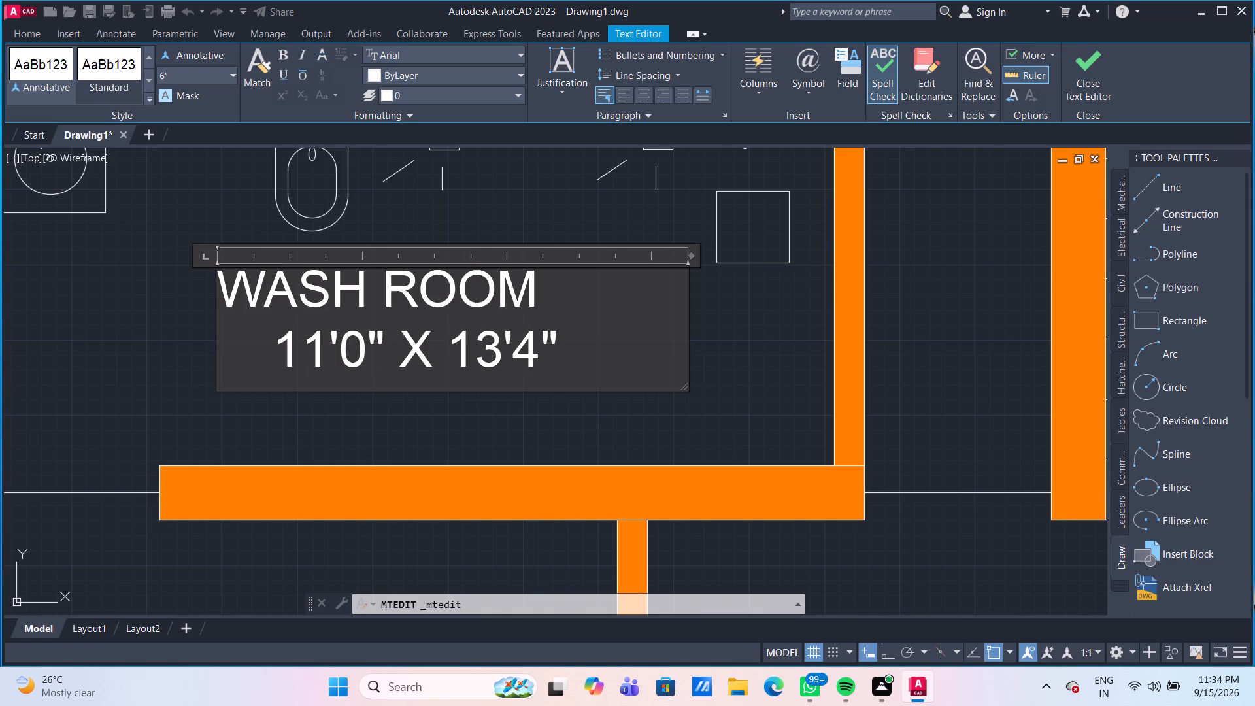
pyautogui.press('Right')
pyautogui.press('Right')
pyautogui.press('Left')
pyautogui.press('1')
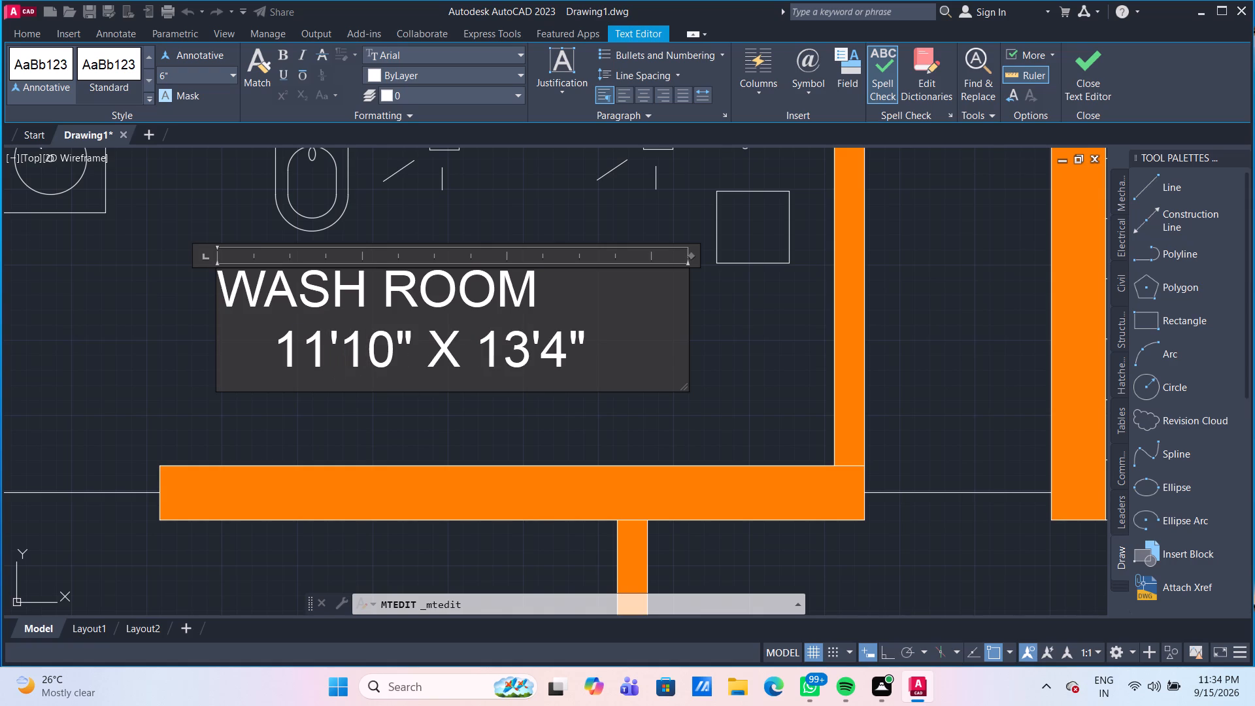
pyautogui.press('Right')
pyautogui.press('Right')
pyautogui.press('Right')
pyautogui.press('Right')
pyautogui.press('Right')
pyautogui.press('Right')
pyautogui.press('Right')
pyautogui.press('Right')
pyautogui.press('Right')
pyautogui.press('Right')
pyautogui.press('Left')
pyautogui.press('BackSpace')
pyautogui.press('BackSpace')
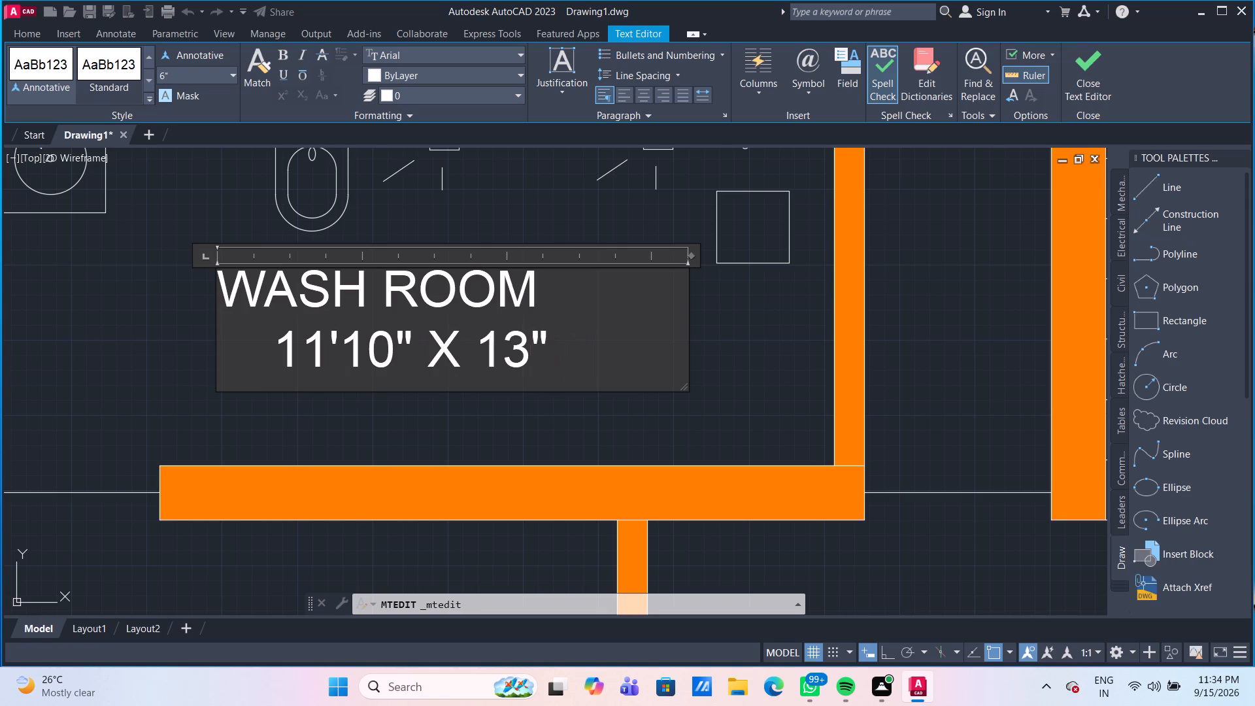
pyautogui.press('BackSpace')
pyautogui.press('BackSpace')
pyautogui.write("5'")
pyautogui.press('0')
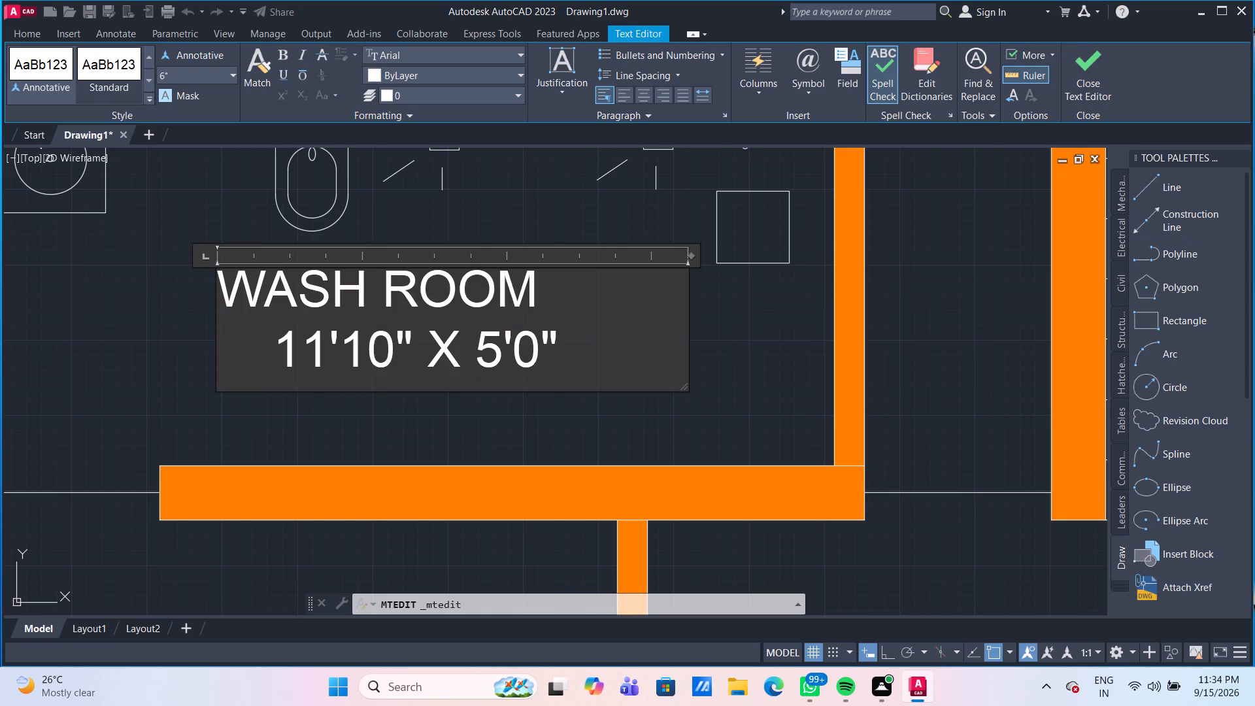
# Remove three leading spaces from the WASH ROOM dimension line to centre it under the name, and finish the text edit.
pyautogui.click(267, 345)
pyautogui.press('BackSpace')
pyautogui.press('BackSpace')
pyautogui.press('BackSpace')
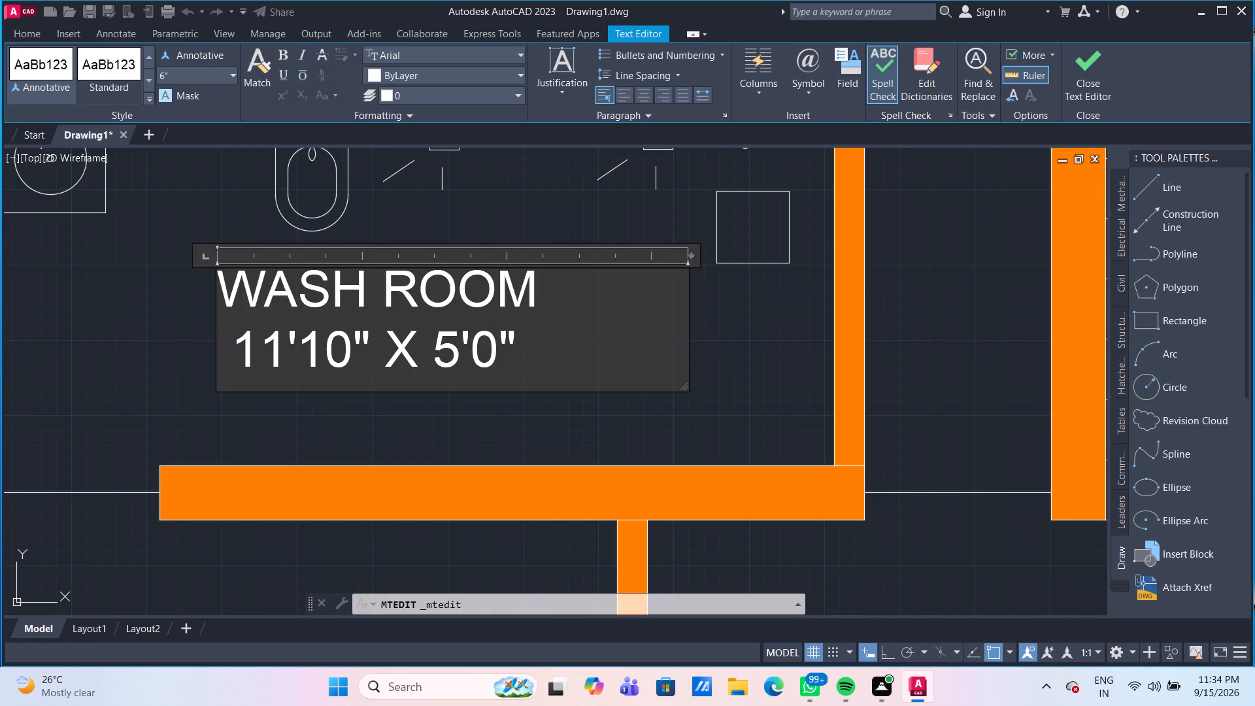
pyautogui.click(180, 328)
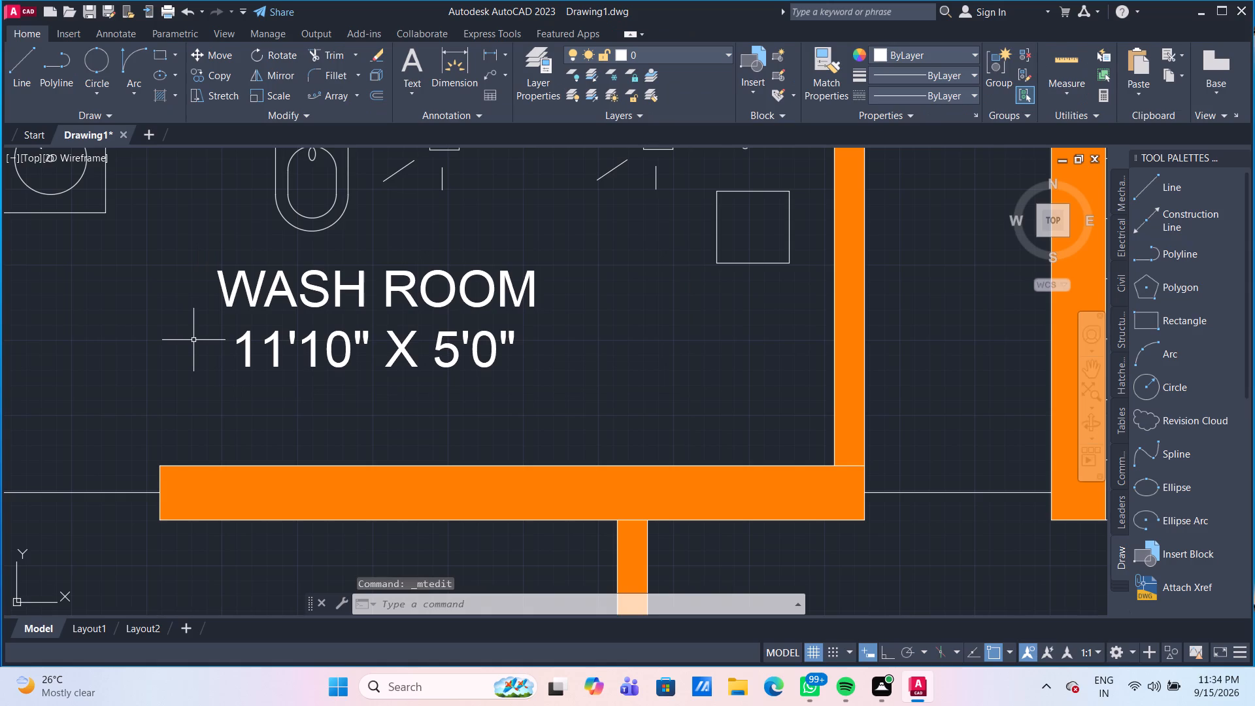
# Replace the whole parking label at the staircase, including its dimension line, with the single word STAIR.
pyautogui.scroll(-2, 346, 294)
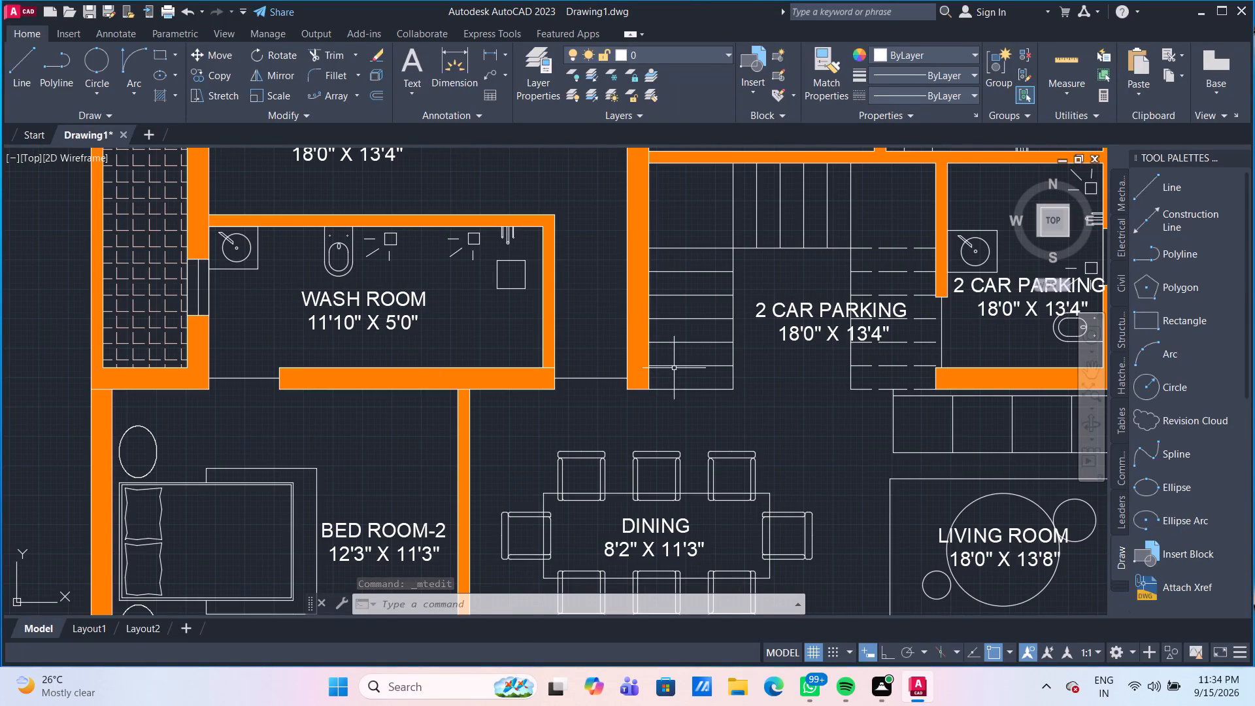
pyautogui.doubleClick(827, 312)
pyautogui.click(898, 336)
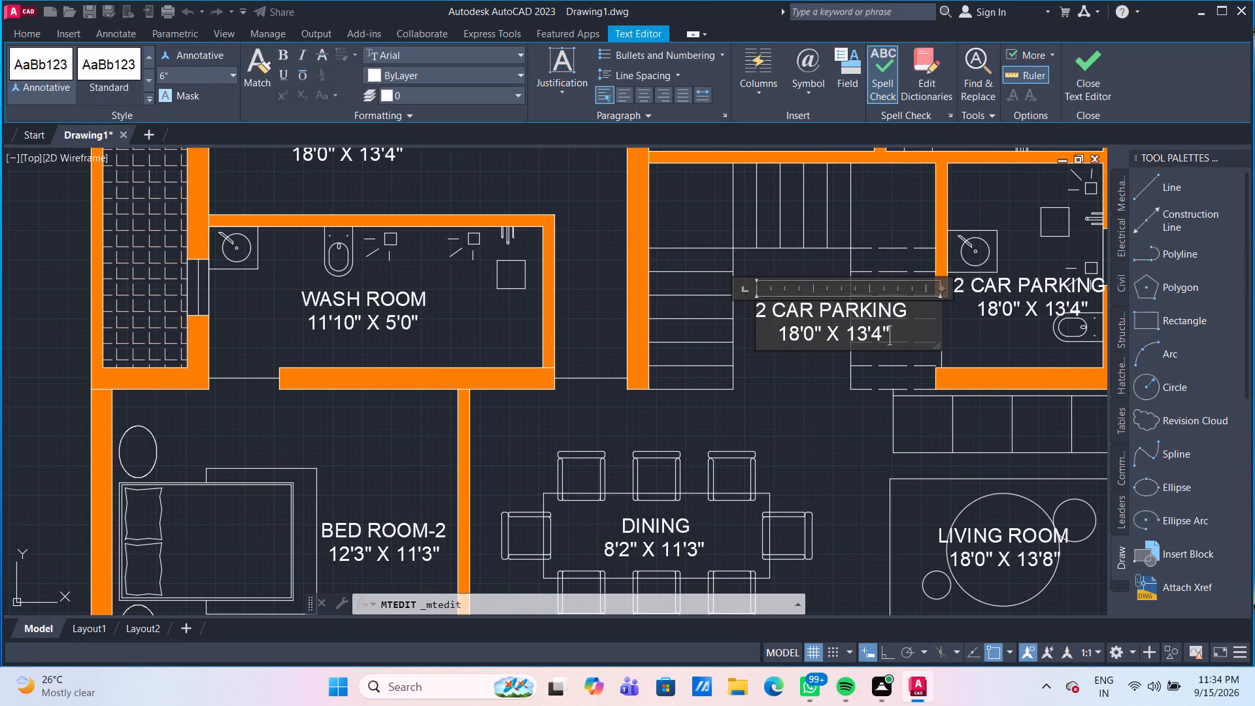
pyautogui.press('BackSpace')
pyautogui.press('BackSpace')
pyautogui.press('BackSpace')
pyautogui.press('BackSpace')
pyautogui.press('BackSpace')
pyautogui.press('BackSpace')
pyautogui.press('BackSpace')
pyautogui.press('BackSpace')
pyautogui.press('BackSpace')
pyautogui.press('BackSpace')
pyautogui.press('BackSpace')
pyautogui.press('BackSpace')
pyautogui.press('BackSpace')
pyautogui.press('BackSpace')
pyautogui.press('BackSpace')
pyautogui.press('BackSpace')
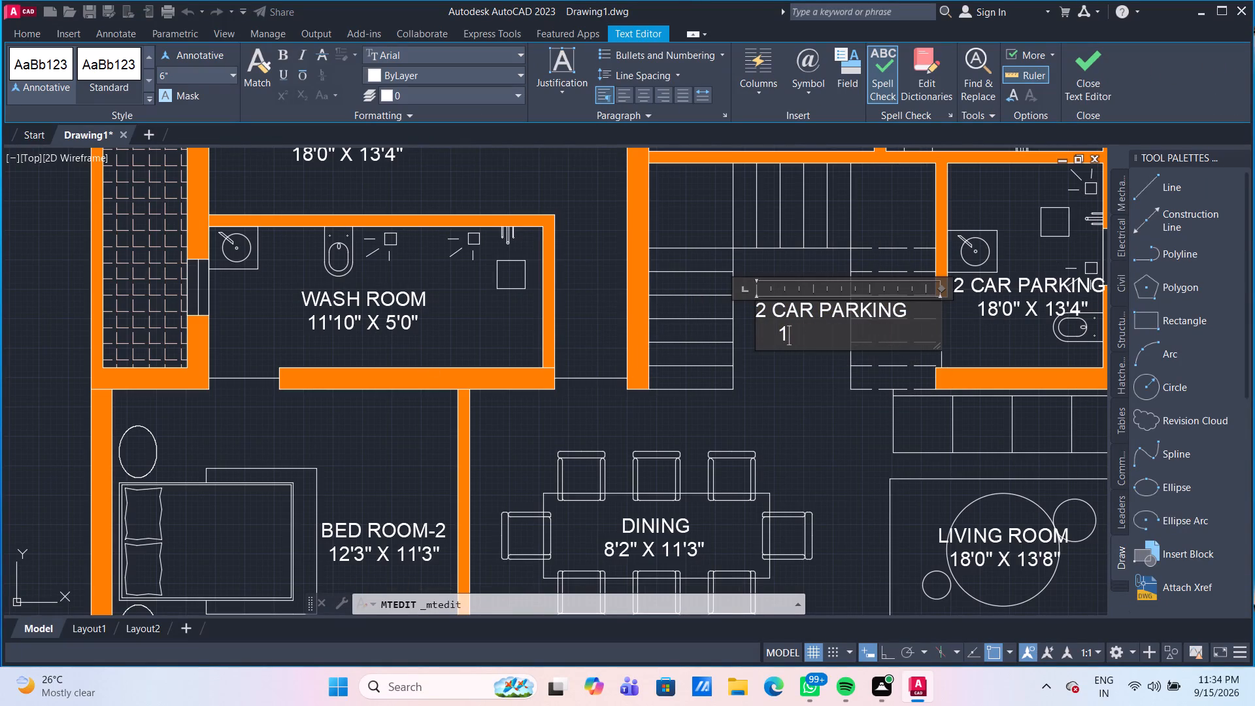
pyautogui.press('BackSpace')
pyautogui.press('BackSpace')
pyautogui.press('BackSpace')
pyautogui.press('BackSpace')
pyautogui.press('BackSpace')
pyautogui.press('BackSpace')
pyautogui.press('BackSpace')
pyautogui.press('BackSpace')
pyautogui.press('BackSpace')
pyautogui.press('BackSpace')
pyautogui.press('BackSpace')
pyautogui.press('BackSpace')
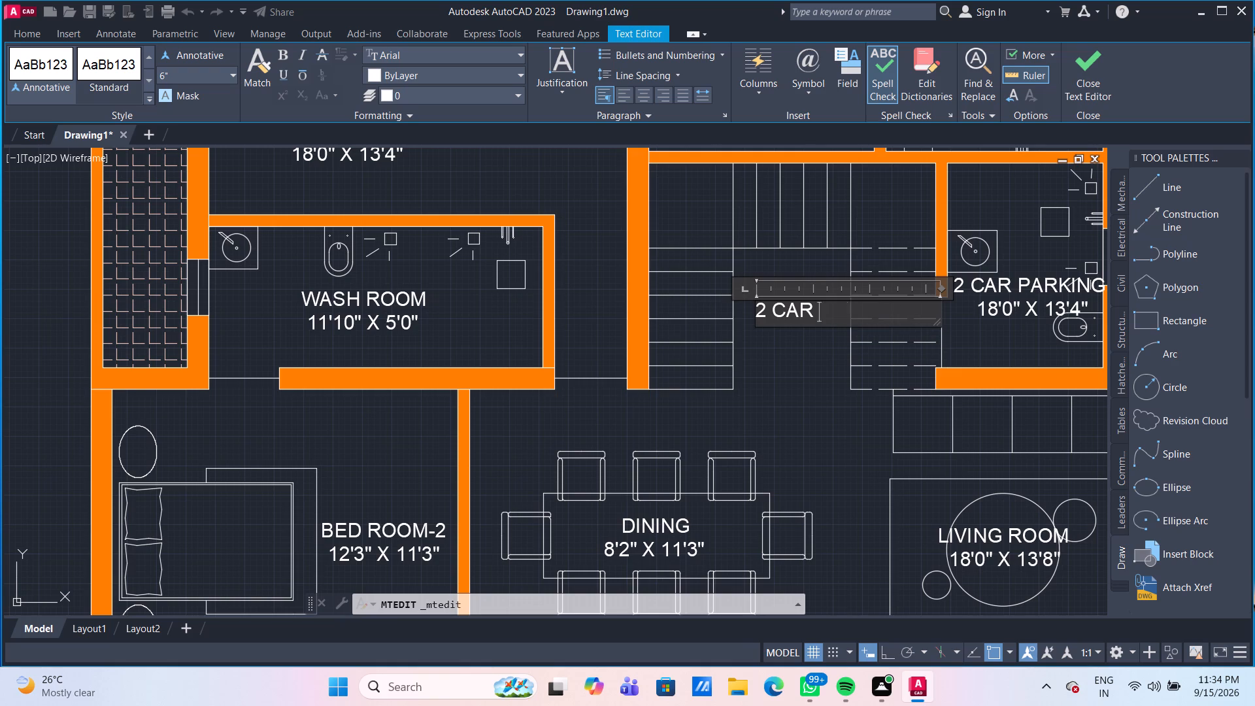
pyautogui.press('BackSpace')
pyautogui.press('BackSpace')
pyautogui.press('BackSpace')
pyautogui.press('BackSpace')
pyautogui.write('STAIR')
pyautogui.click(779, 352)
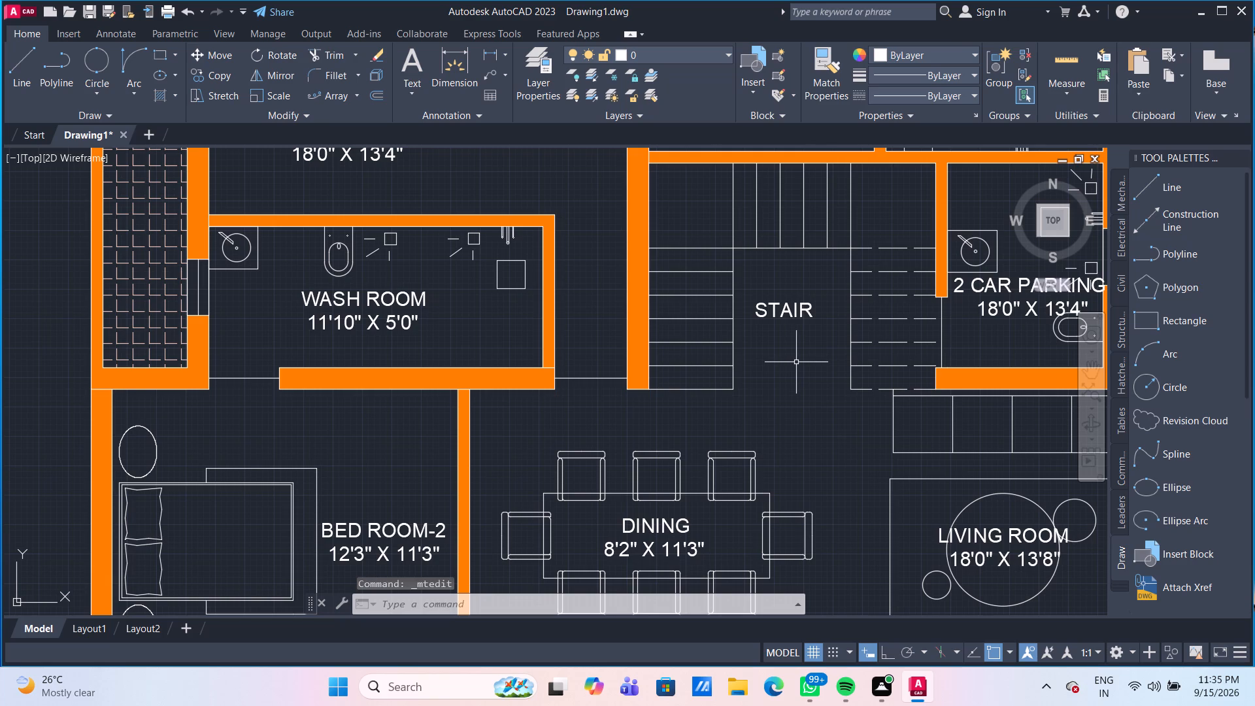
# Replace the name line of the parking label in the bathroom east of the staircase with COMMON and WASH ROOM on two lines.
pyautogui.moveTo(930, 420); pyautogui.dragTo(597, 412, button='middle')
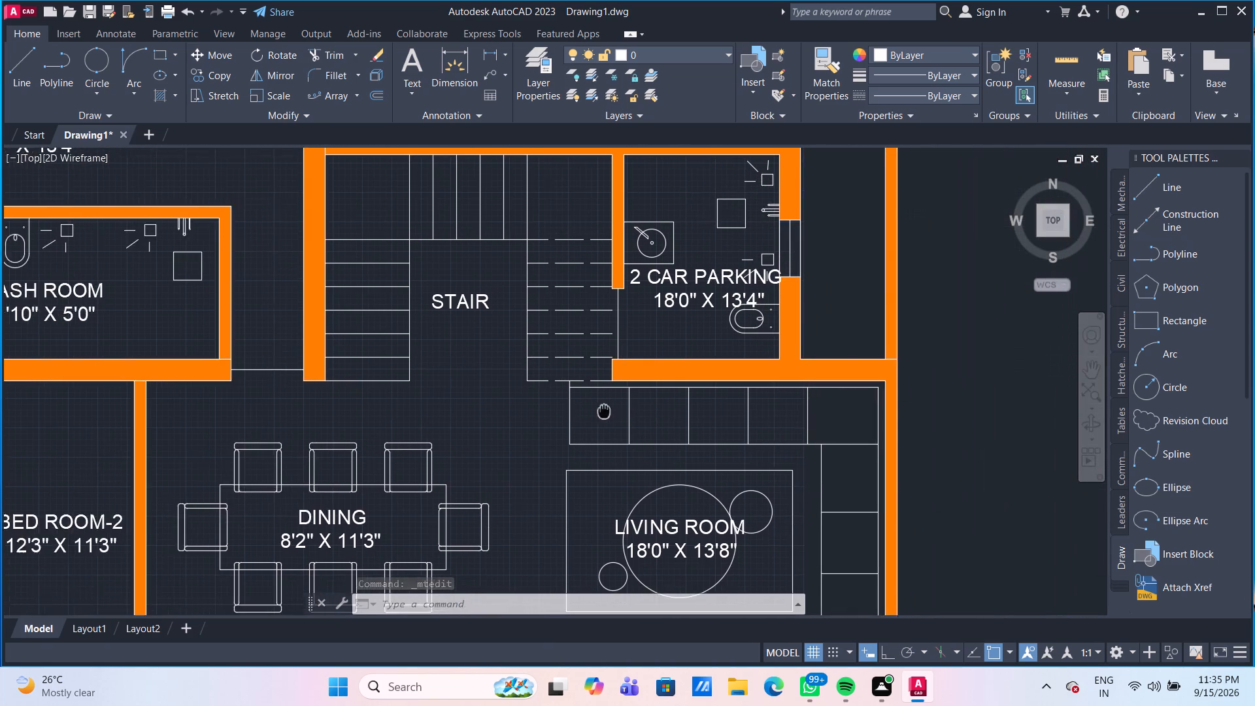
pyautogui.moveTo(597, 412); pyautogui.dragTo(536, 440, button='middle')
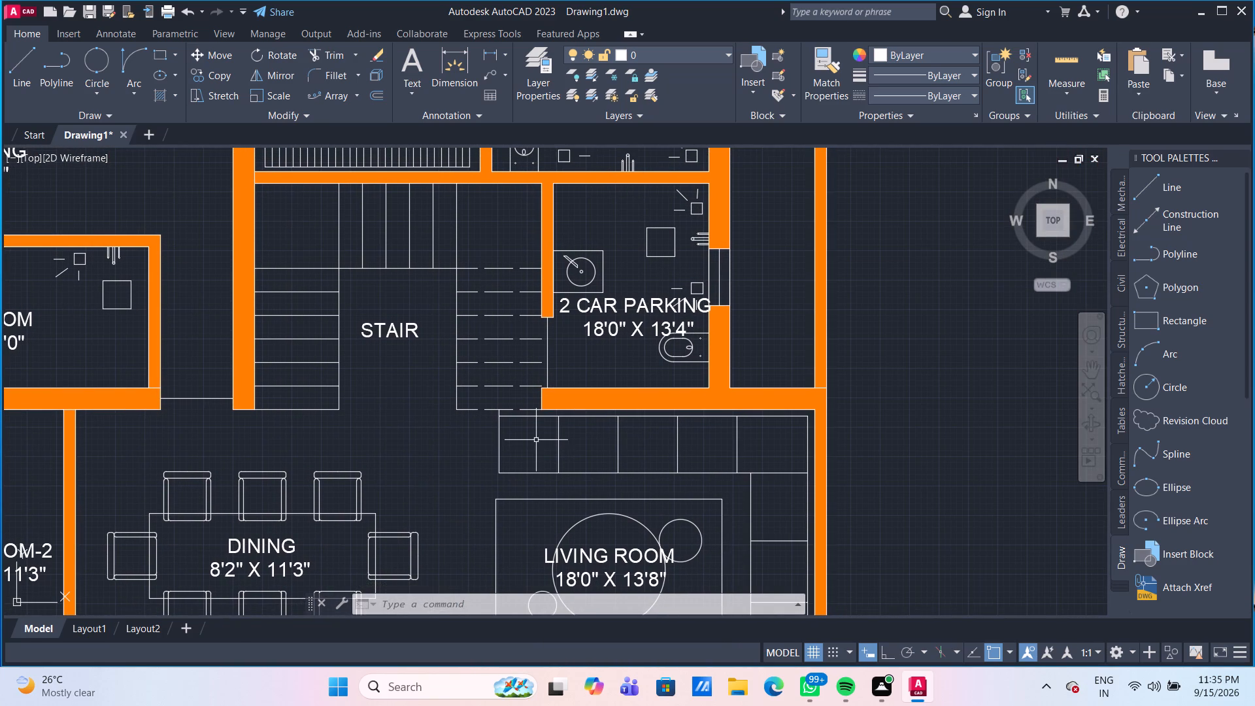
pyautogui.scroll(2, 657, 335)
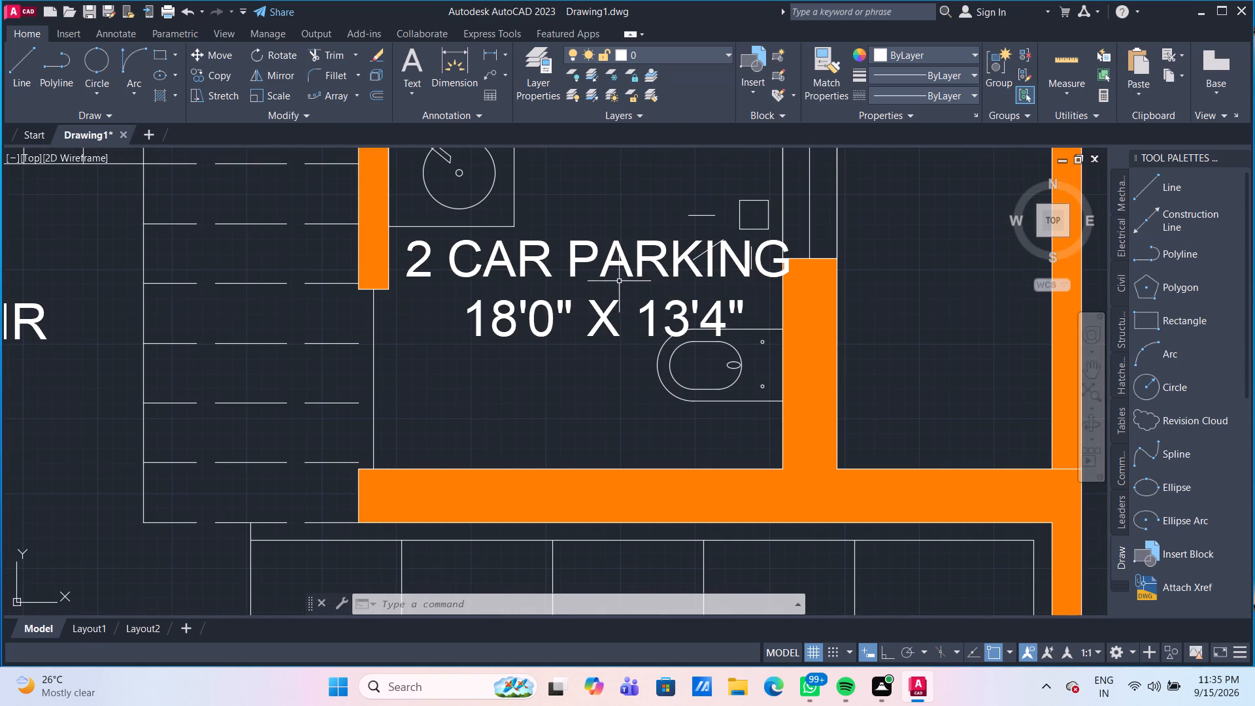
pyautogui.doubleClick(595, 261)
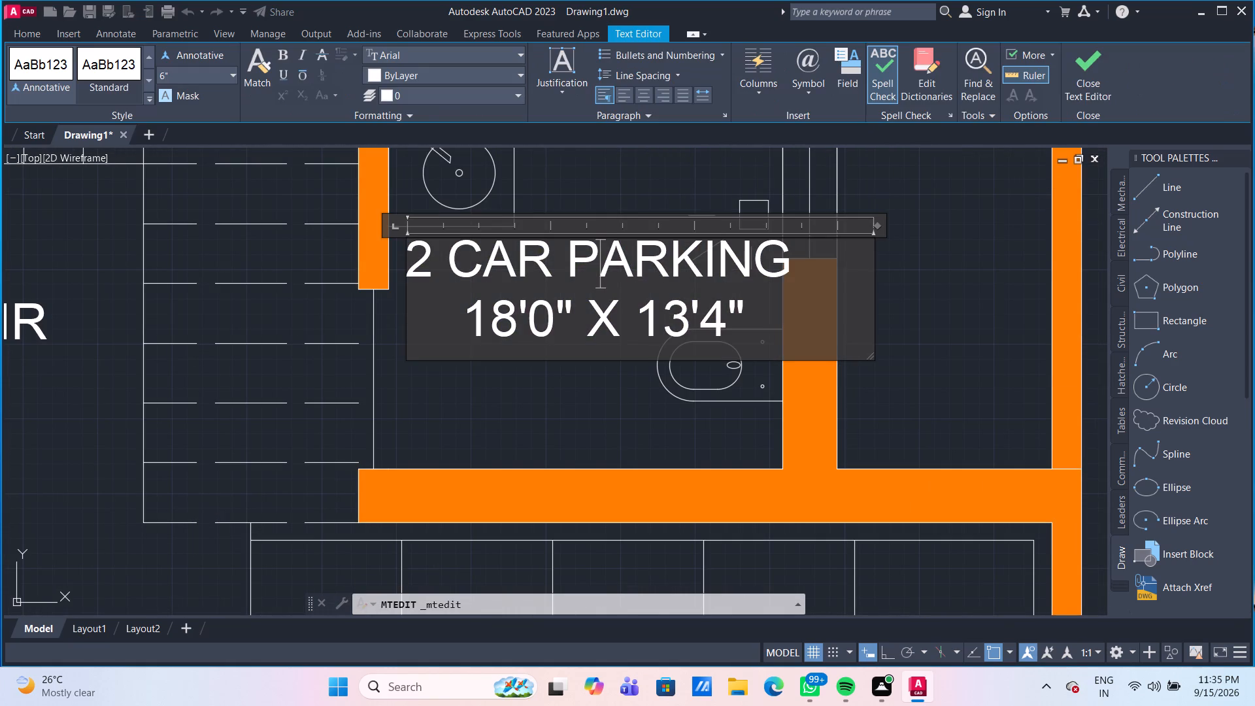
pyautogui.click(799, 262)
pyautogui.press('BackSpace')
pyautogui.press('BackSpace')
pyautogui.press('BackSpace')
pyautogui.press('BackSpace')
pyautogui.press('BackSpace')
pyautogui.press('BackSpace')
pyautogui.press('BackSpace')
pyautogui.press('BackSpace')
pyautogui.press('BackSpace')
pyautogui.press('BackSpace')
pyautogui.press('BackSpace')
pyautogui.press('BackSpace')
pyautogui.press('BackSpace')
pyautogui.press('BackSpace')
pyautogui.press('BackSpace')
pyautogui.press('BackSpace')
pyautogui.press('BackSpace')
pyautogui.press('BackSpace')
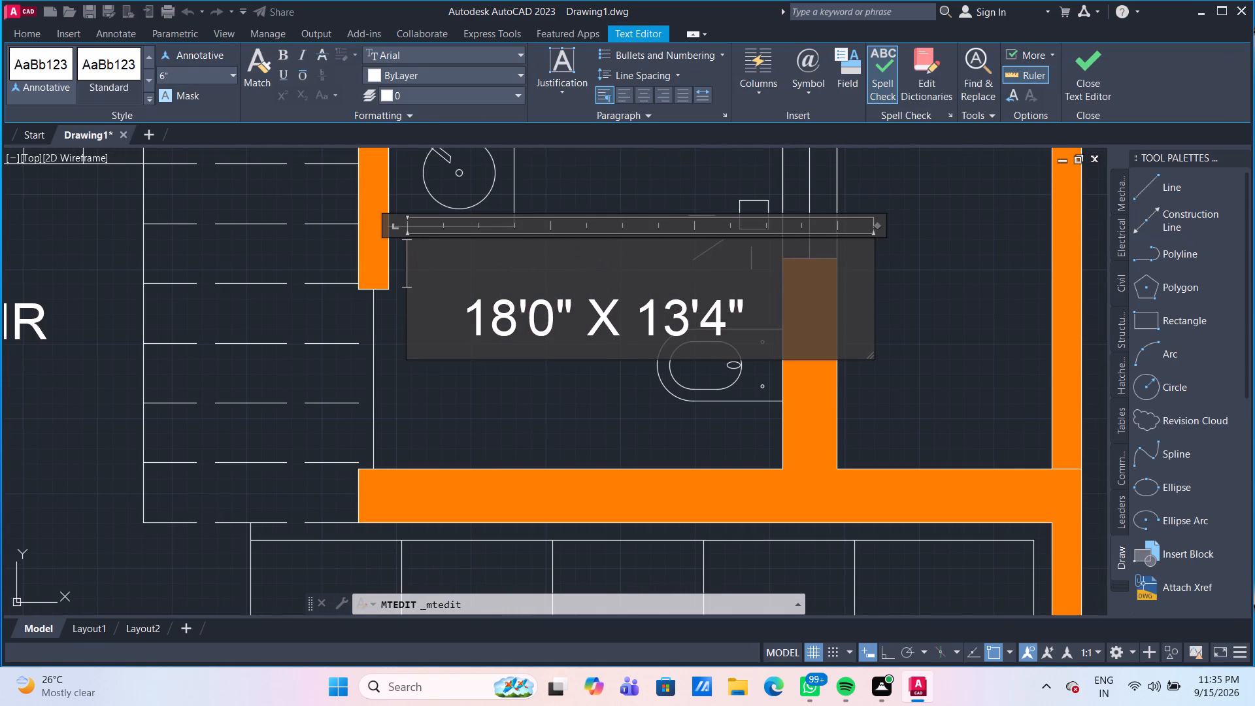
pyautogui.write('COMMON')
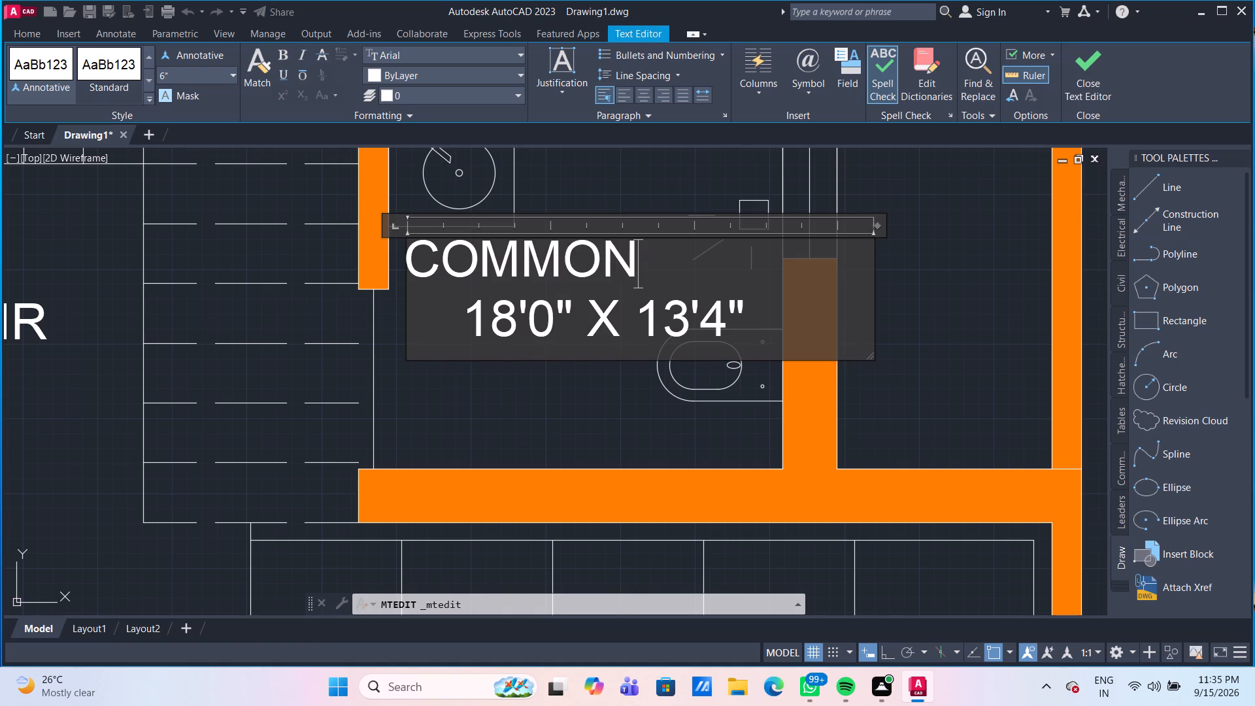
pyautogui.press('Return')
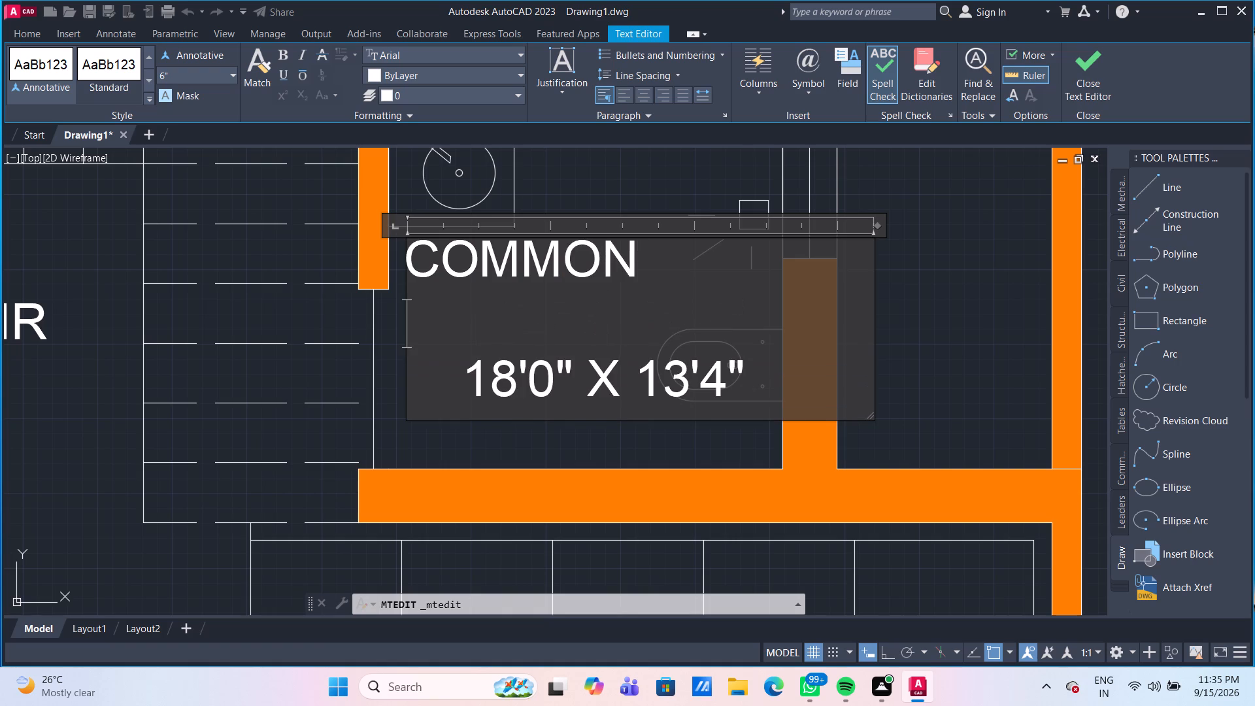
pyautogui.press('w')
pyautogui.write('ASH')
pyautogui.press('space')
pyautogui.write('ROOM')
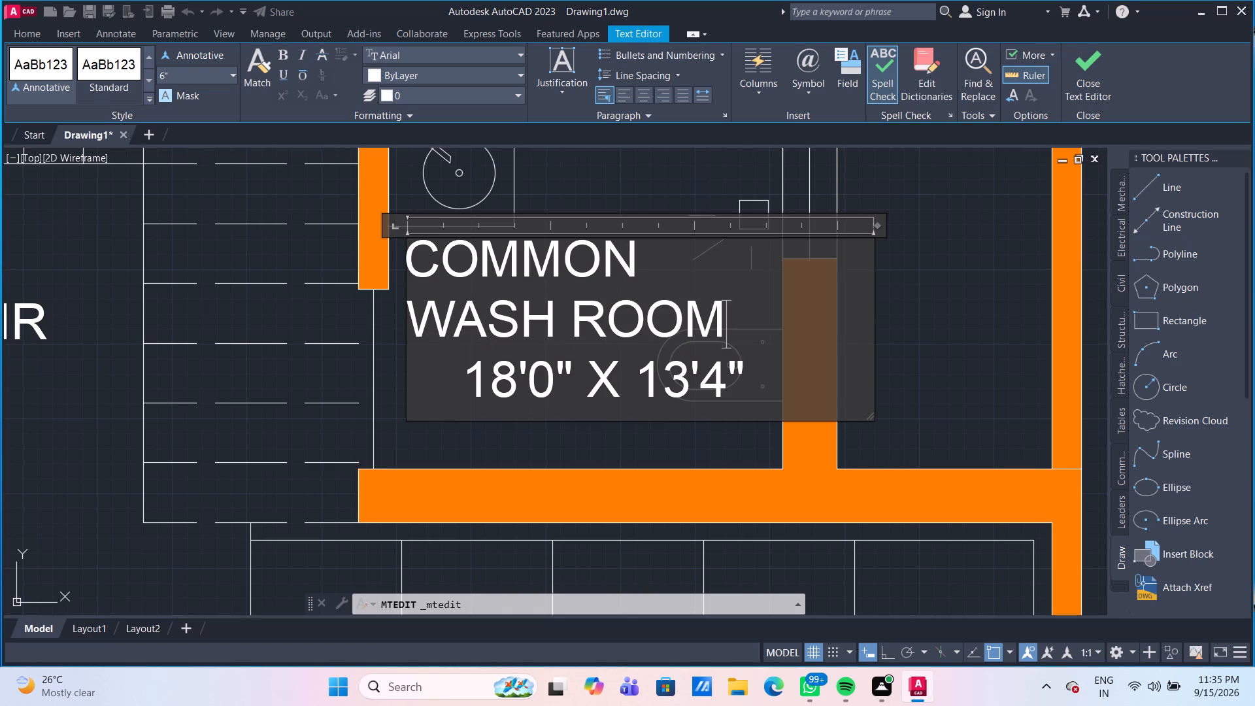
# Remove the four leading spaces from the dimension line under COMMON WASH ROOM.
pyautogui.click(478, 373)
pyautogui.press('Left')
pyautogui.press('BackSpace')
pyautogui.press('BackSpace')
pyautogui.press('BackSpace')
pyautogui.press('BackSpace')
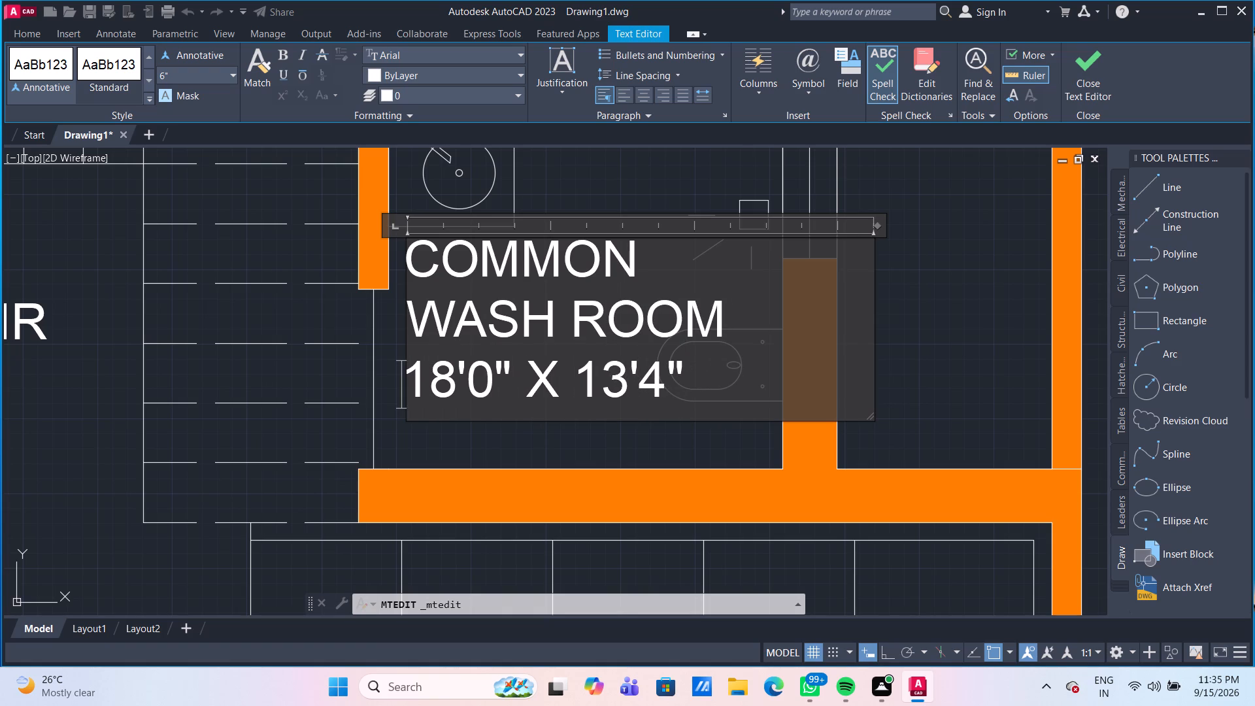
# Change the dimension line under COMMON WASH ROOM to 5'6" X 7'3" and finish the text edit.
pyautogui.press('Right')
pyautogui.press('Right')
pyautogui.press('BackSpace')
pyautogui.press('BackSpace')
pyautogui.press('5')
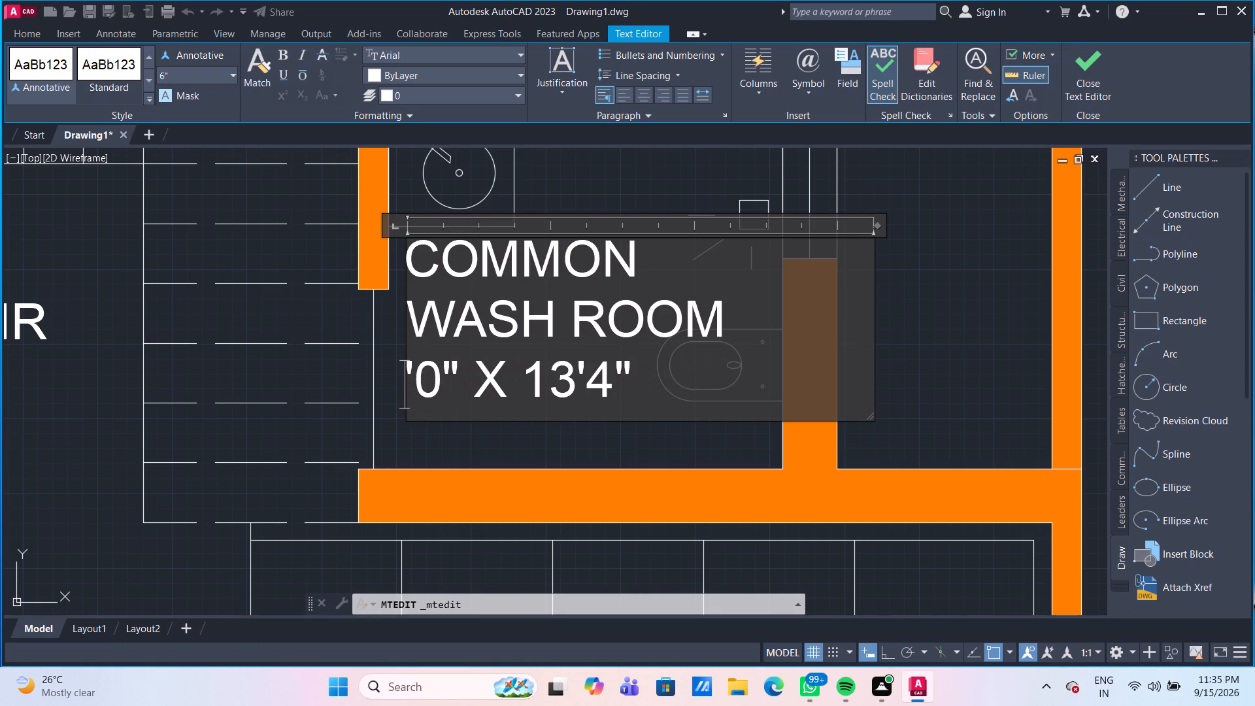
pyautogui.press('Right')
pyautogui.press('Right')
pyautogui.press('BackSpace')
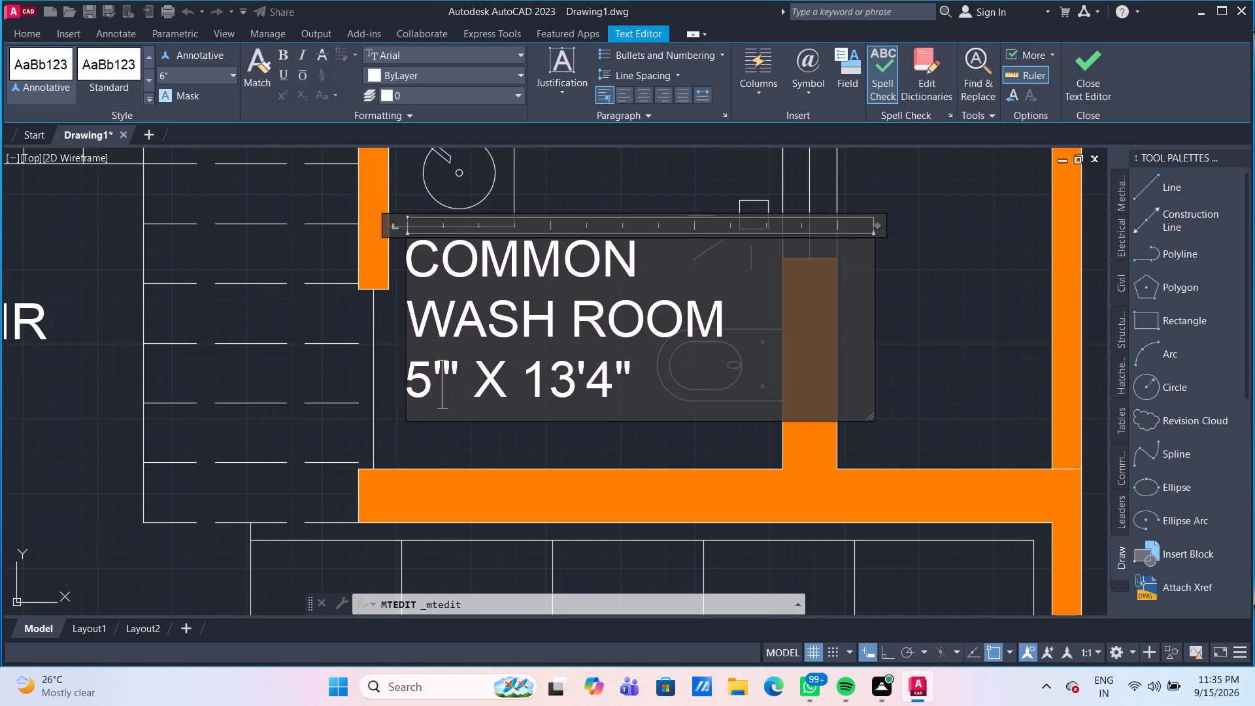
pyautogui.press('6')
pyautogui.press('Right')
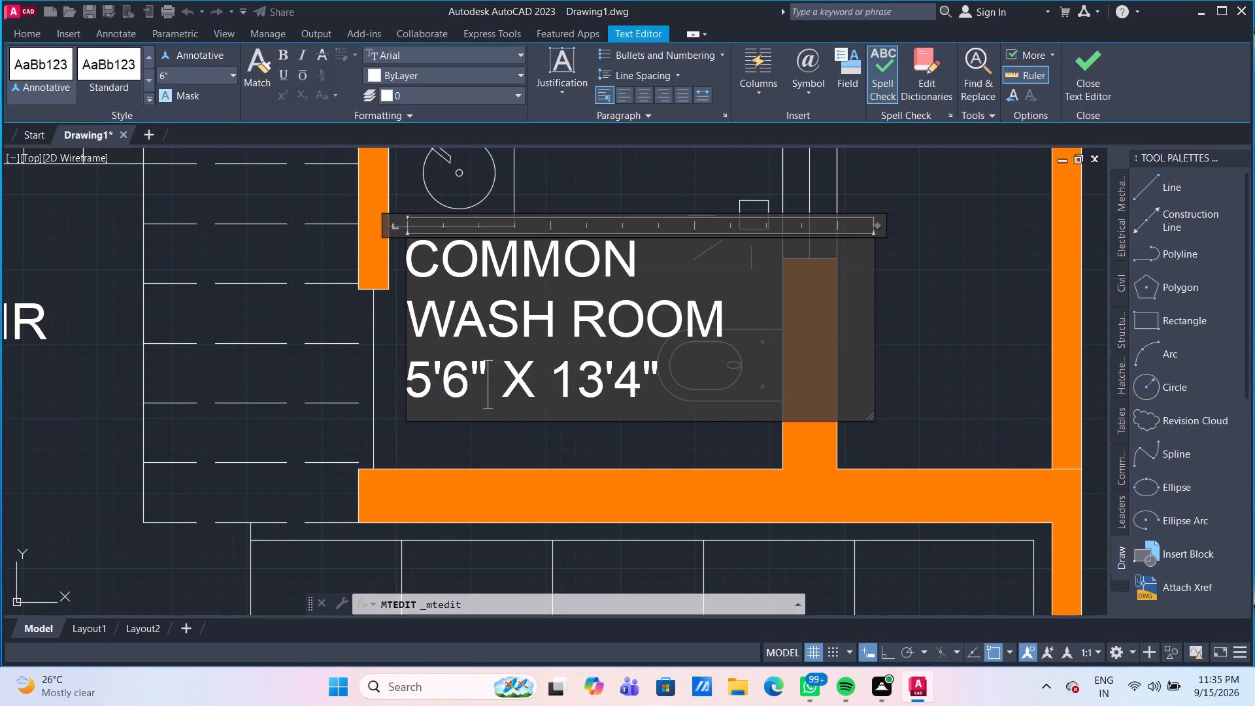
pyautogui.press('Right')
pyautogui.press('Right')
pyautogui.press('Right')
pyautogui.press('Right')
pyautogui.press('Right')
pyautogui.press('BackSpace')
pyautogui.press('BackSpace')
pyautogui.press('7')
pyautogui.press('Right')
pyautogui.press('Right')
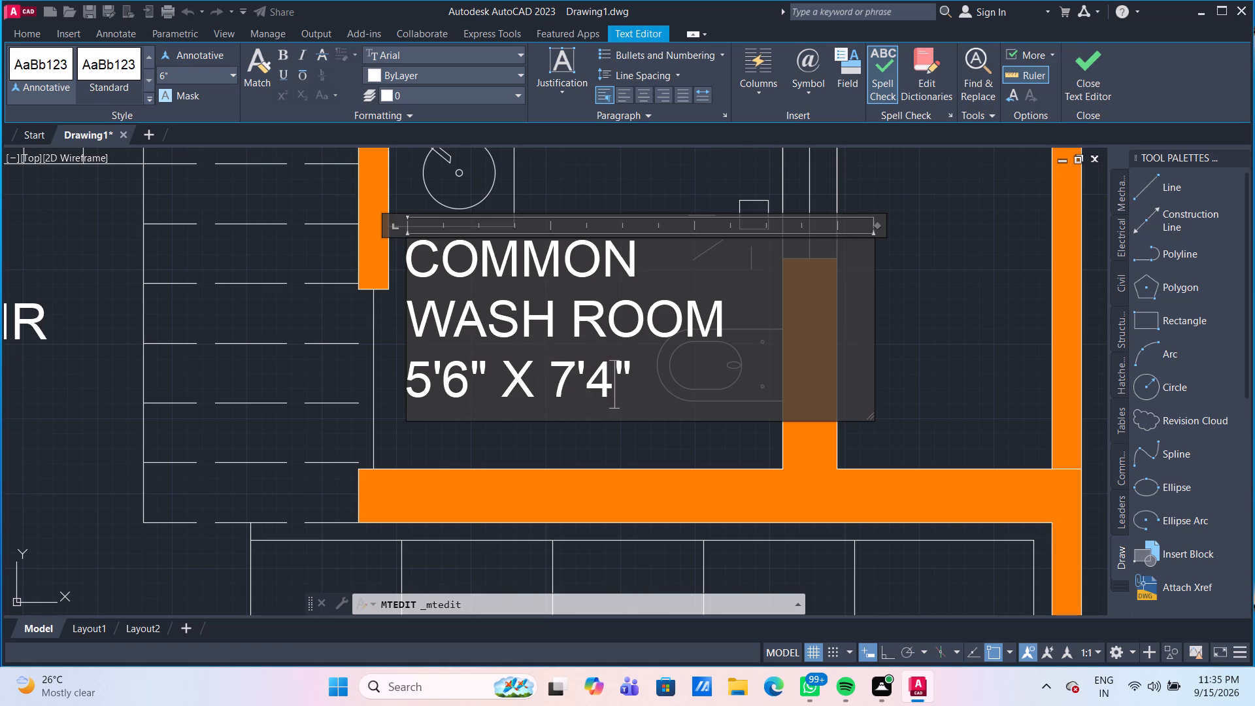
pyautogui.press('BackSpace')
pyautogui.press('3')
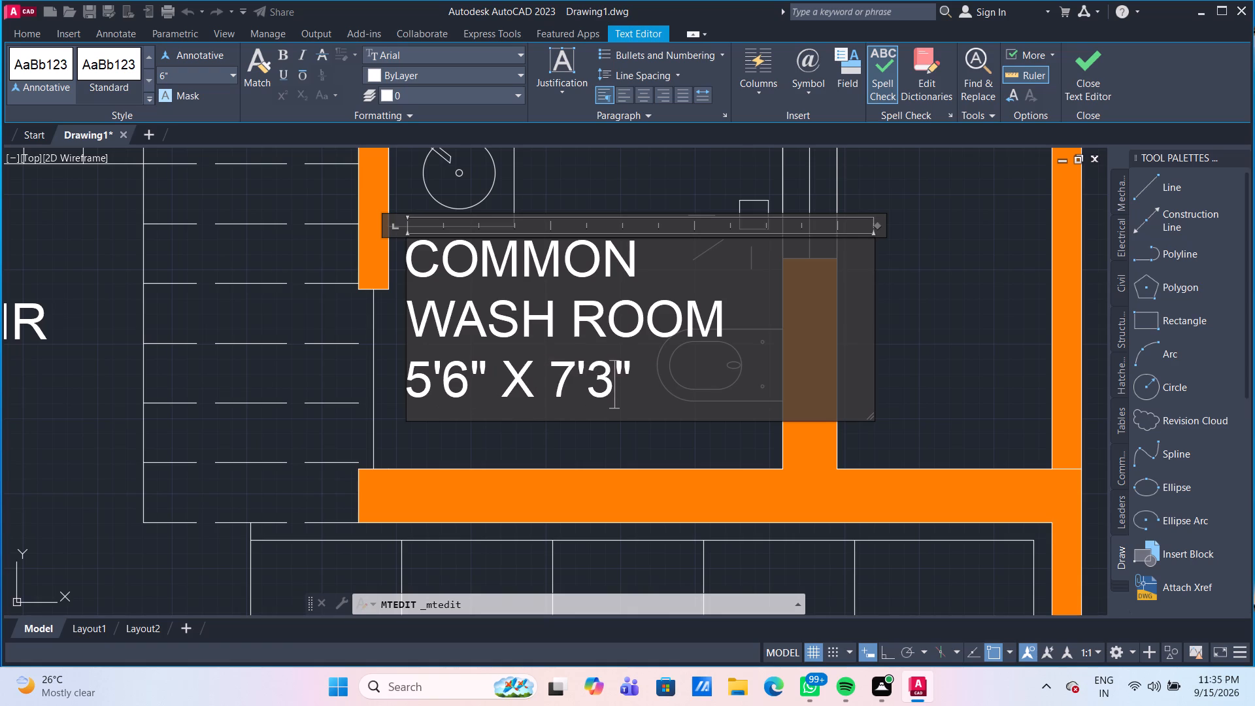
pyautogui.click(540, 436)
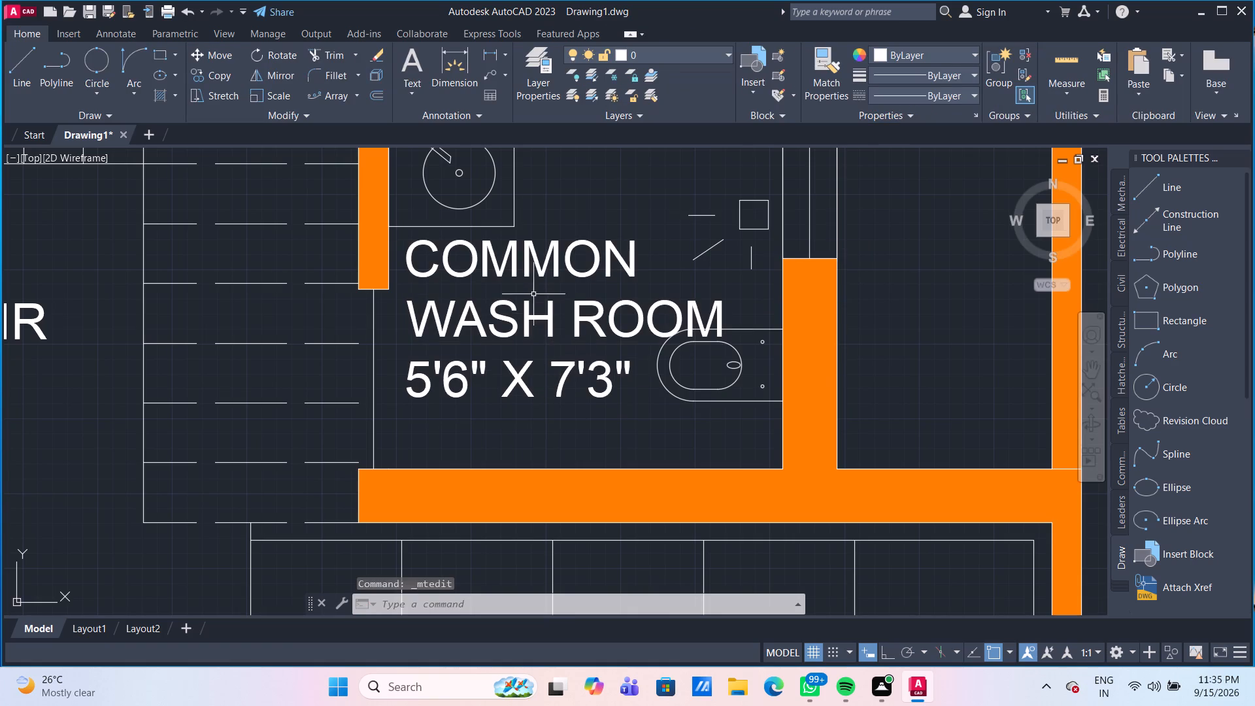
# Move the COMMON WASH ROOM label slightly up and toward the staircase wall, away from the toilet.
pyautogui.click(520, 272)
pyautogui.click(490, 258)
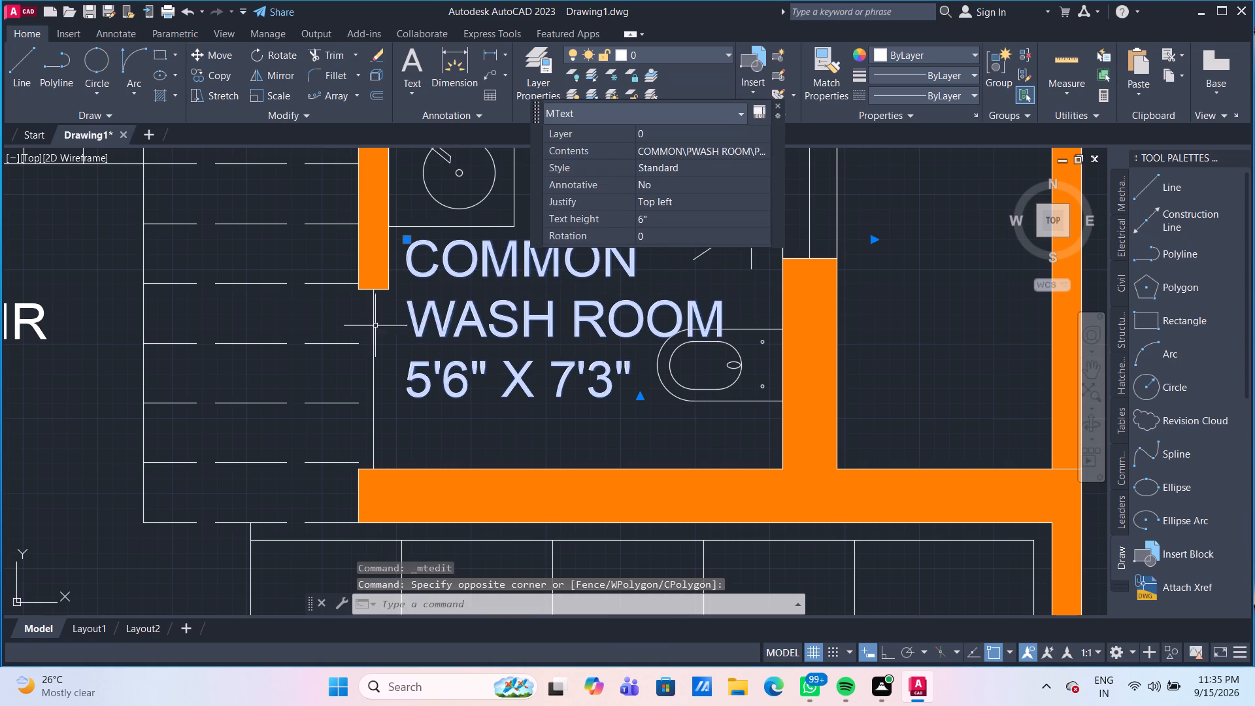
pyautogui.scroll(-1, 342, 354)
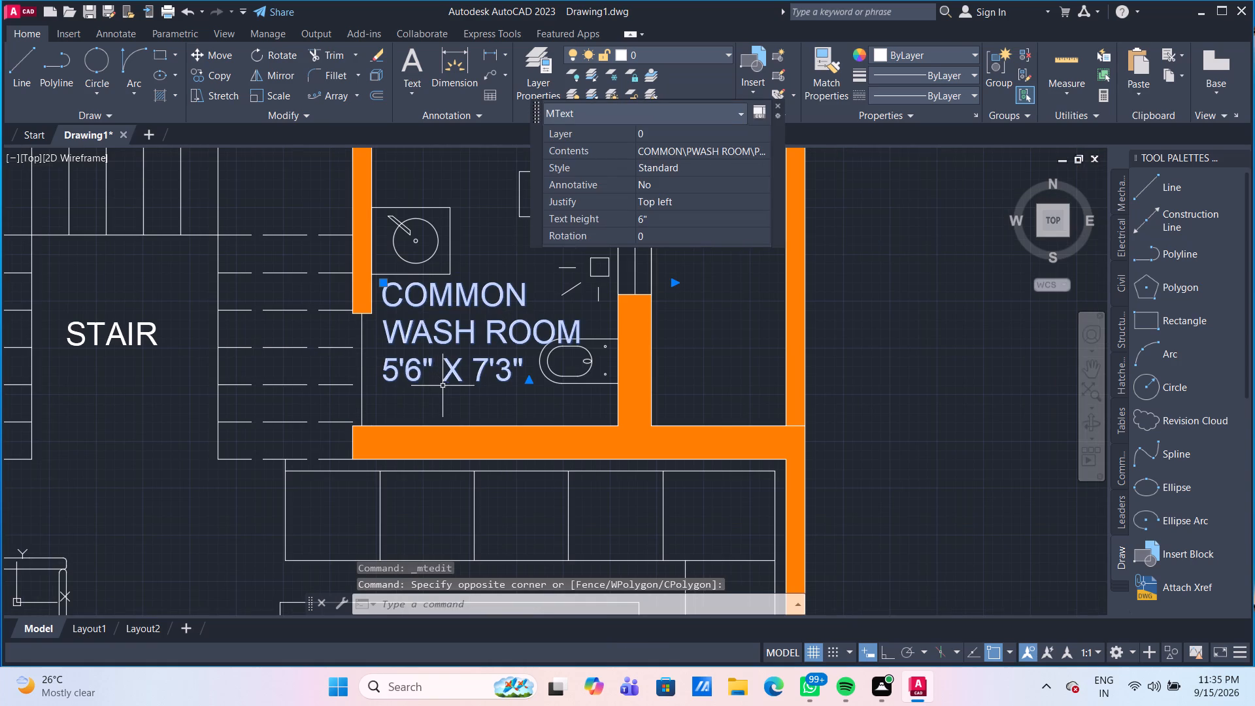
pyautogui.moveTo(445, 385); pyautogui.dragTo(438, 407, button='middle')
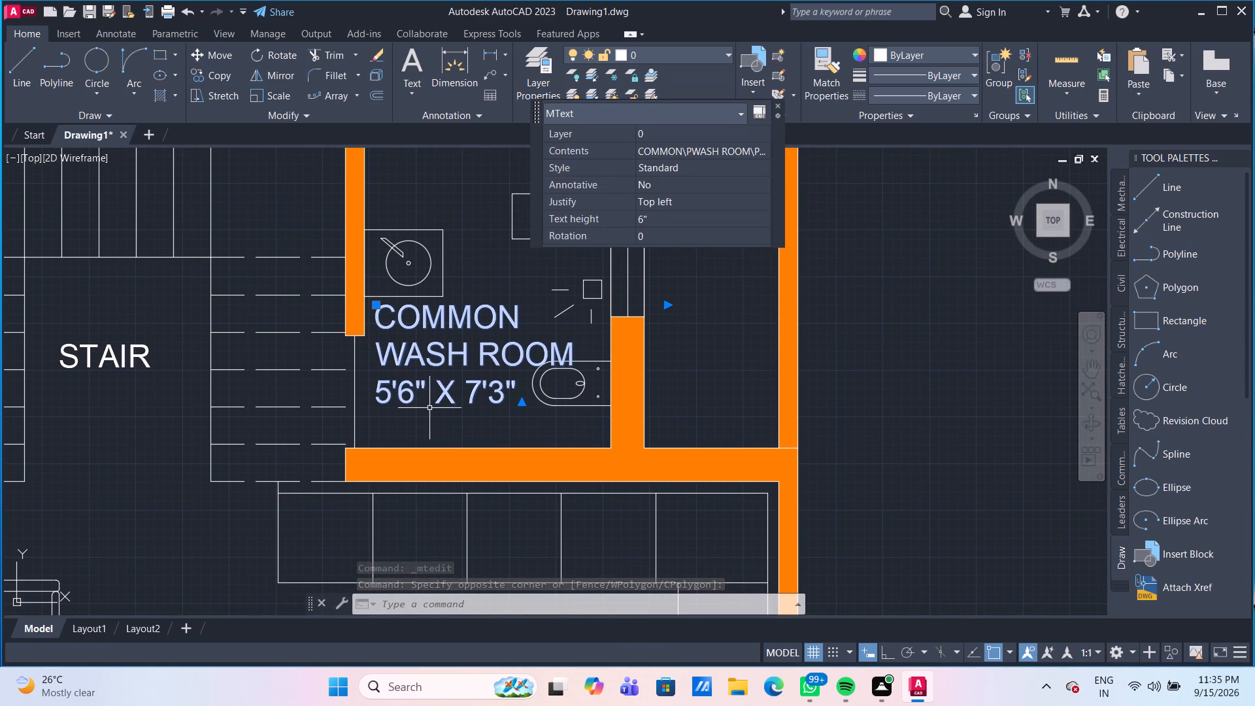
pyautogui.scroll(1, 392, 310)
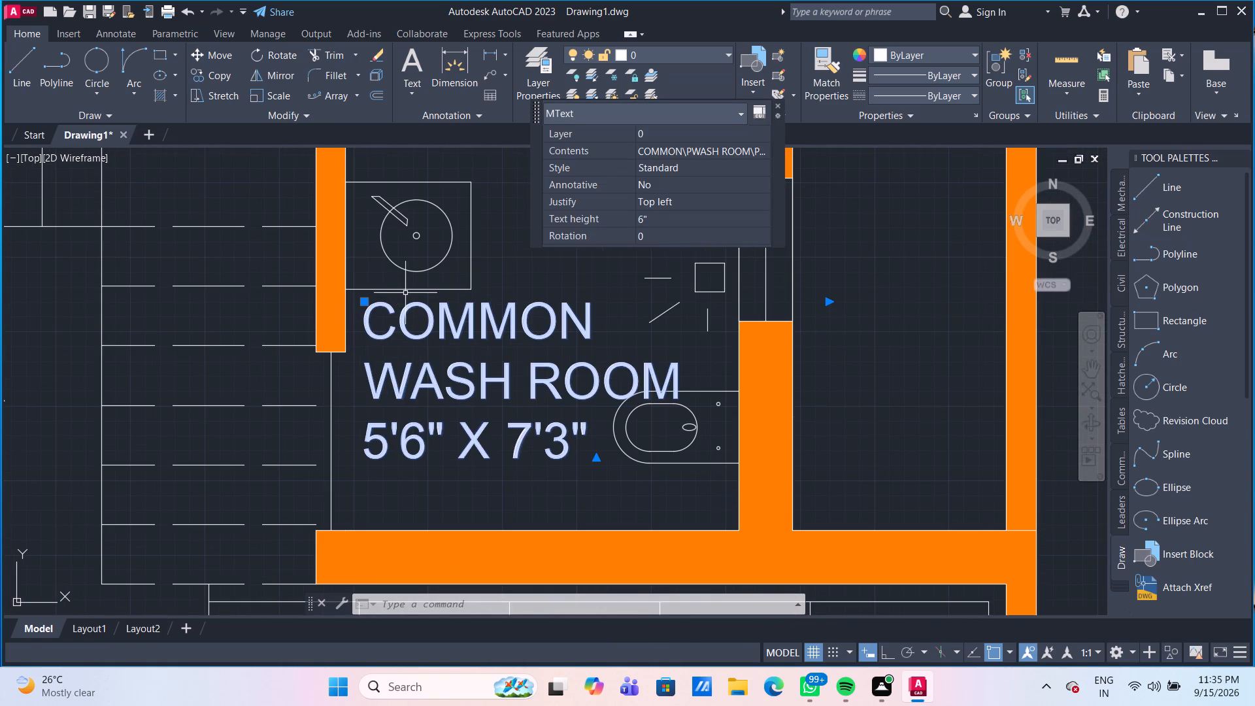
pyautogui.press('m')
pyautogui.press('Return')
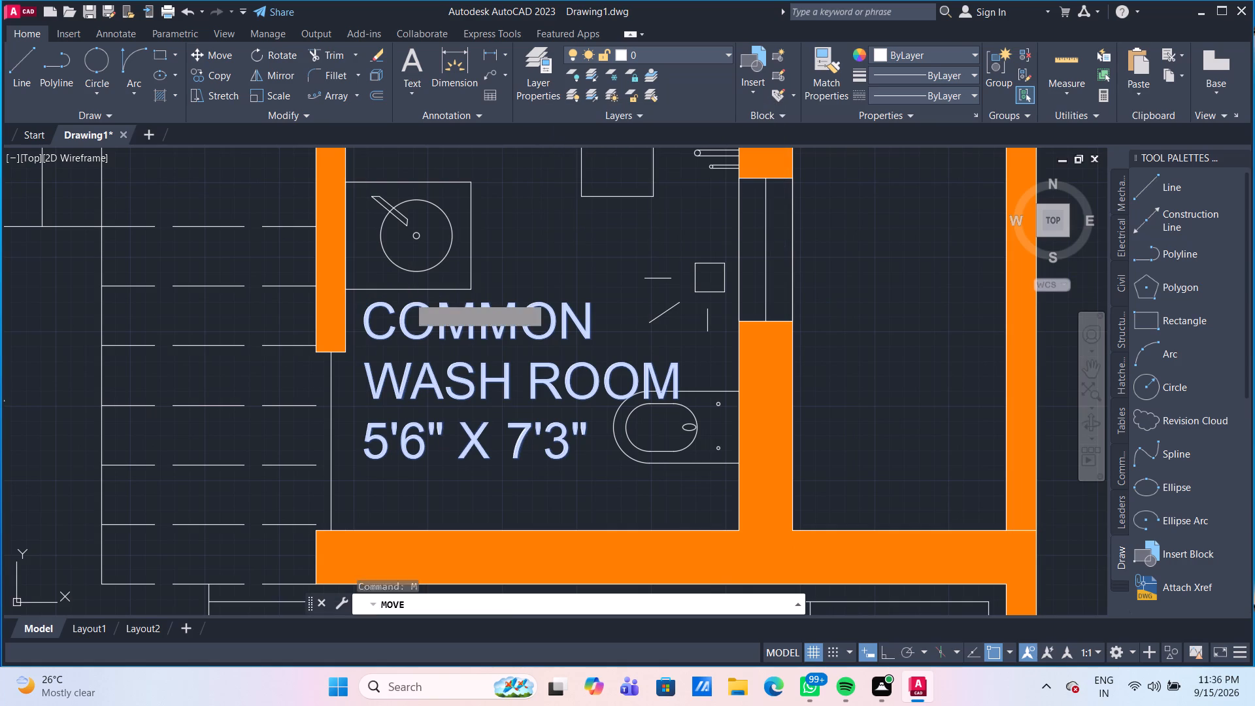
pyautogui.click(371, 310)
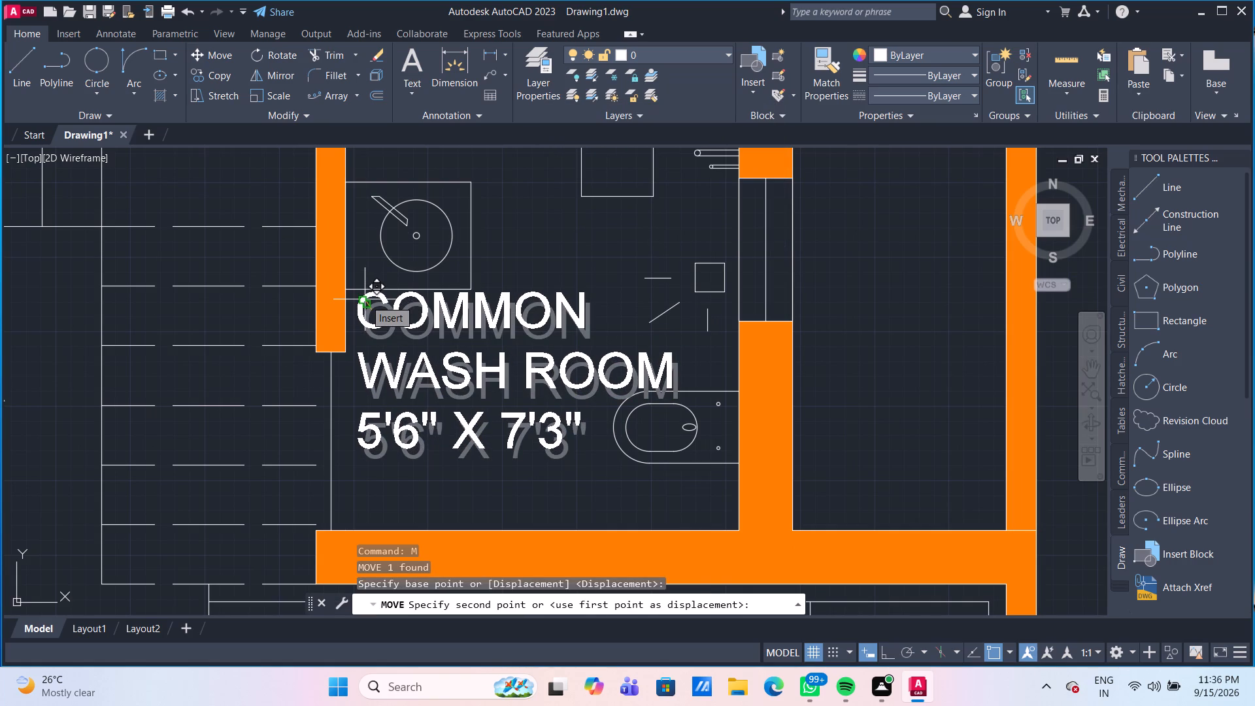
pyautogui.click(365, 299)
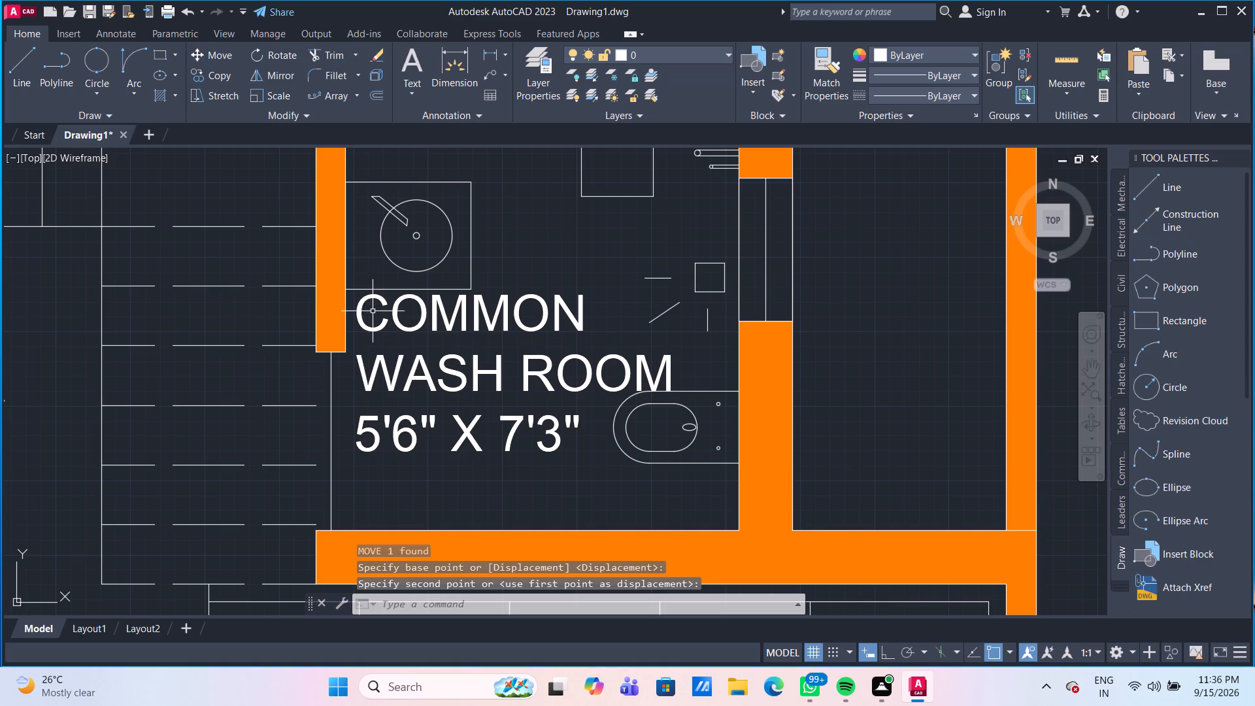
# Move the COMMON WASH ROOM label very slightly upward, keeping it just below the washbasin counter.
pyautogui.scroll(1, 380, 322)
pyautogui.click(384, 323)
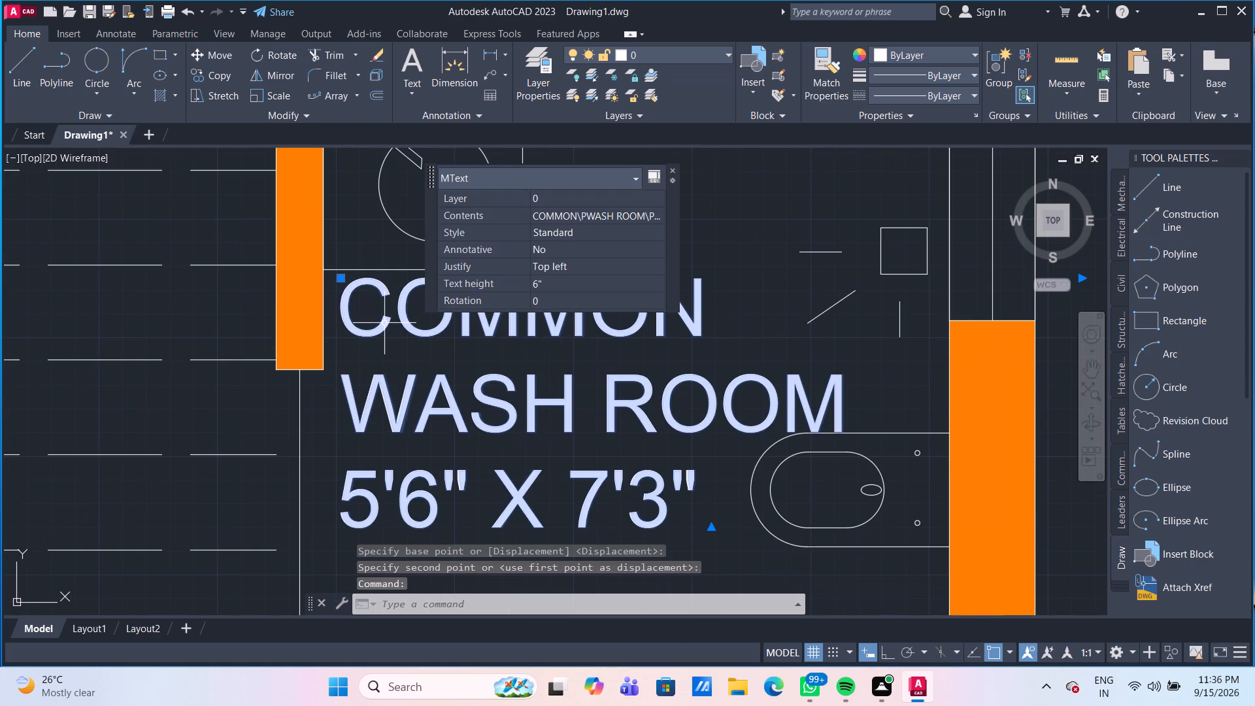
pyautogui.press('m')
pyautogui.press('Return')
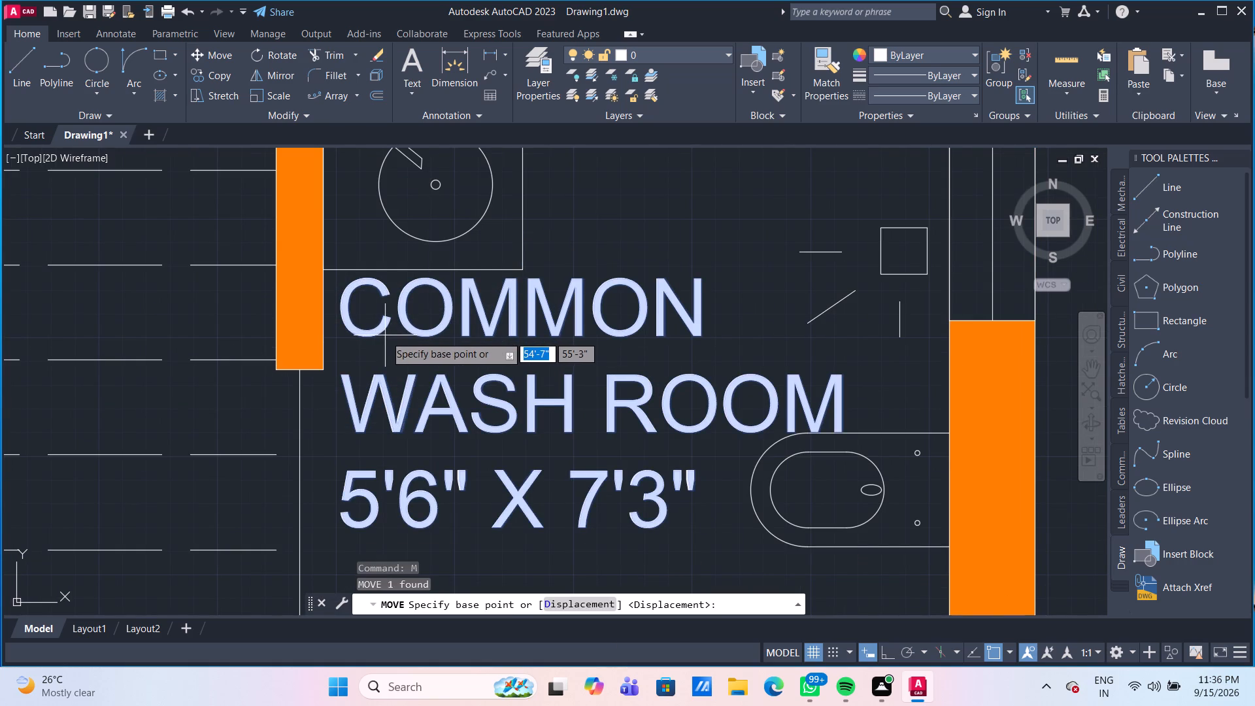
pyautogui.click(383, 334)
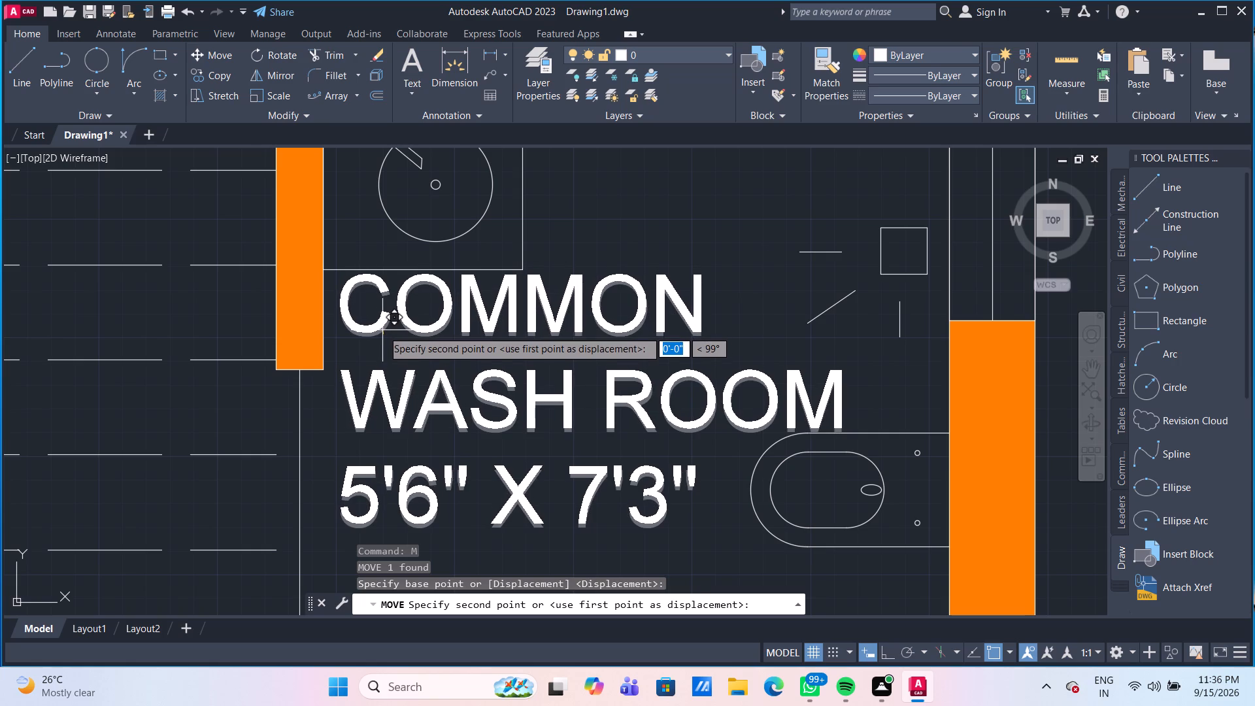
pyautogui.click(382, 330)
# Replace the 2 CAR PARKING title in the bathroom above the common wash room with WASH ROOM.
pyautogui.scroll(-3, 397, 361)
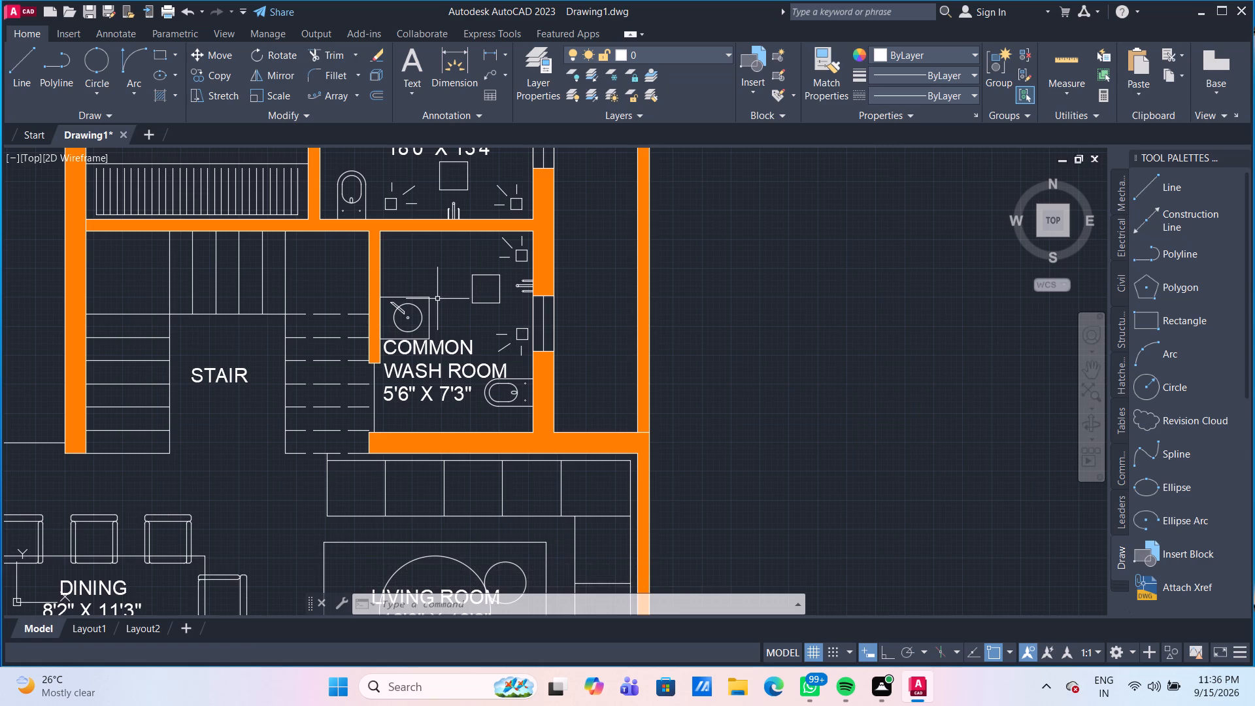
pyautogui.moveTo(433, 261); pyautogui.dragTo(466, 361, button='middle')
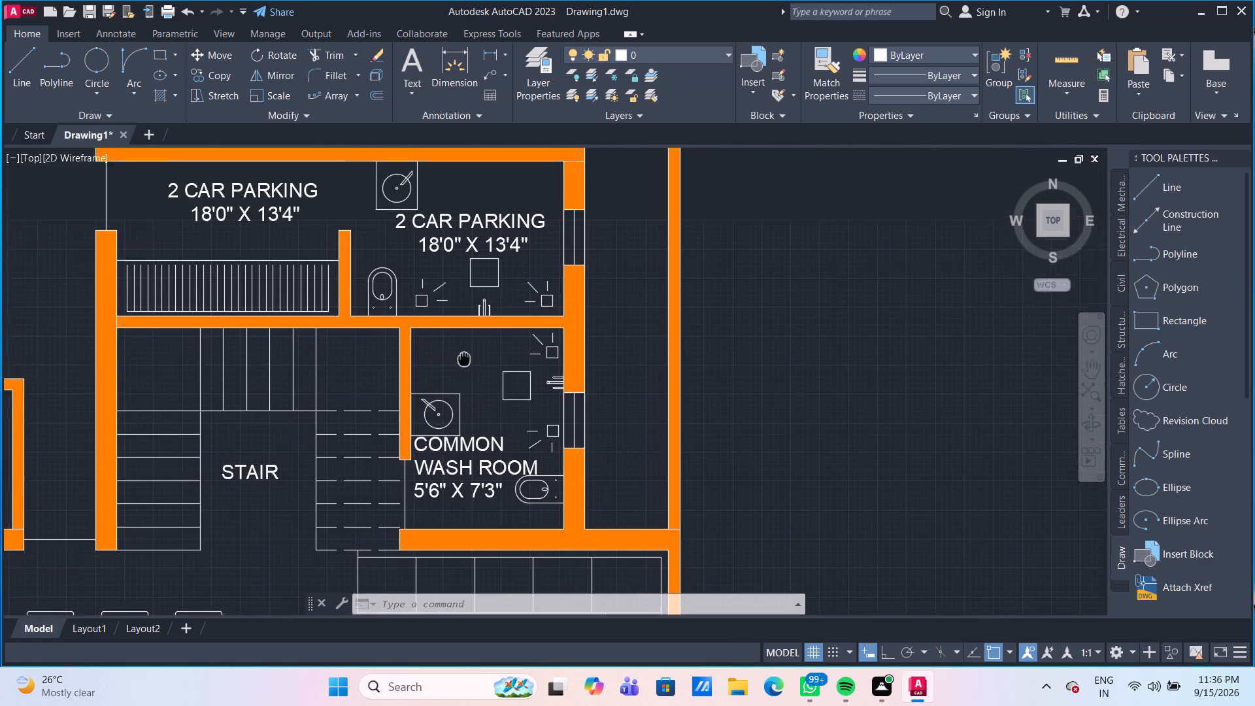
pyautogui.moveTo(466, 361); pyautogui.dragTo(477, 414, button='middle')
pyautogui.scroll(2, 482, 278)
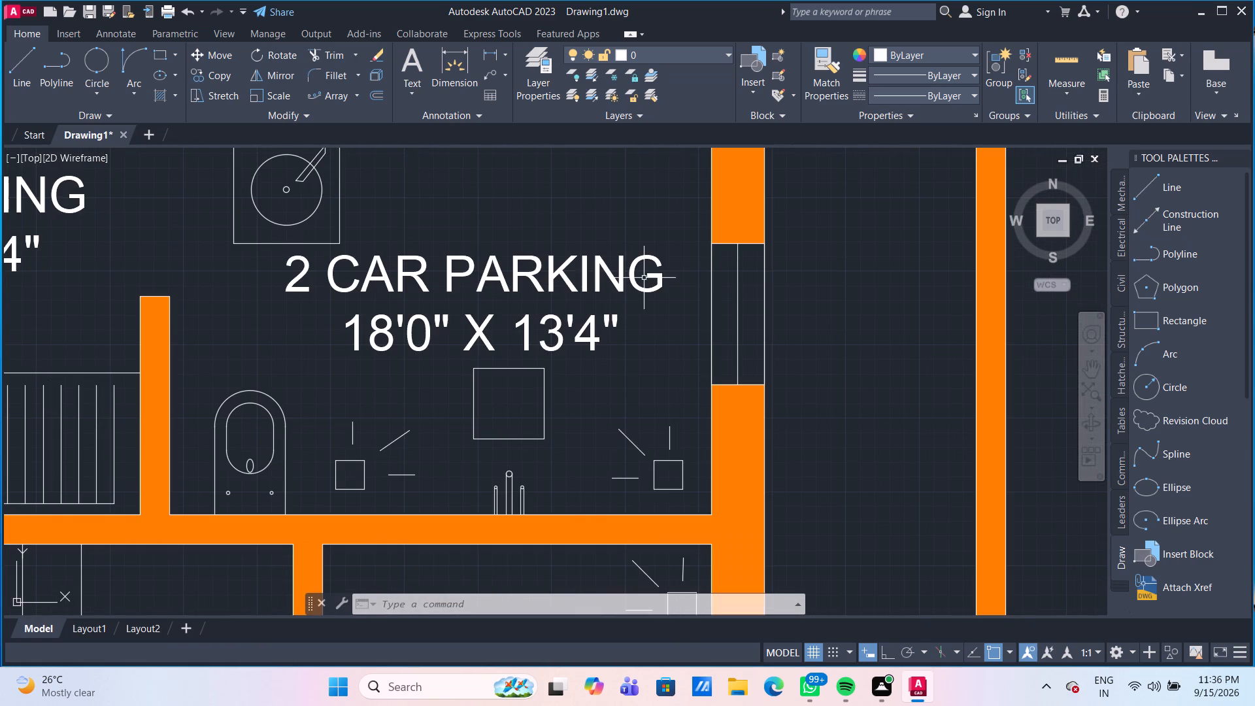
pyautogui.doubleClick(661, 282)
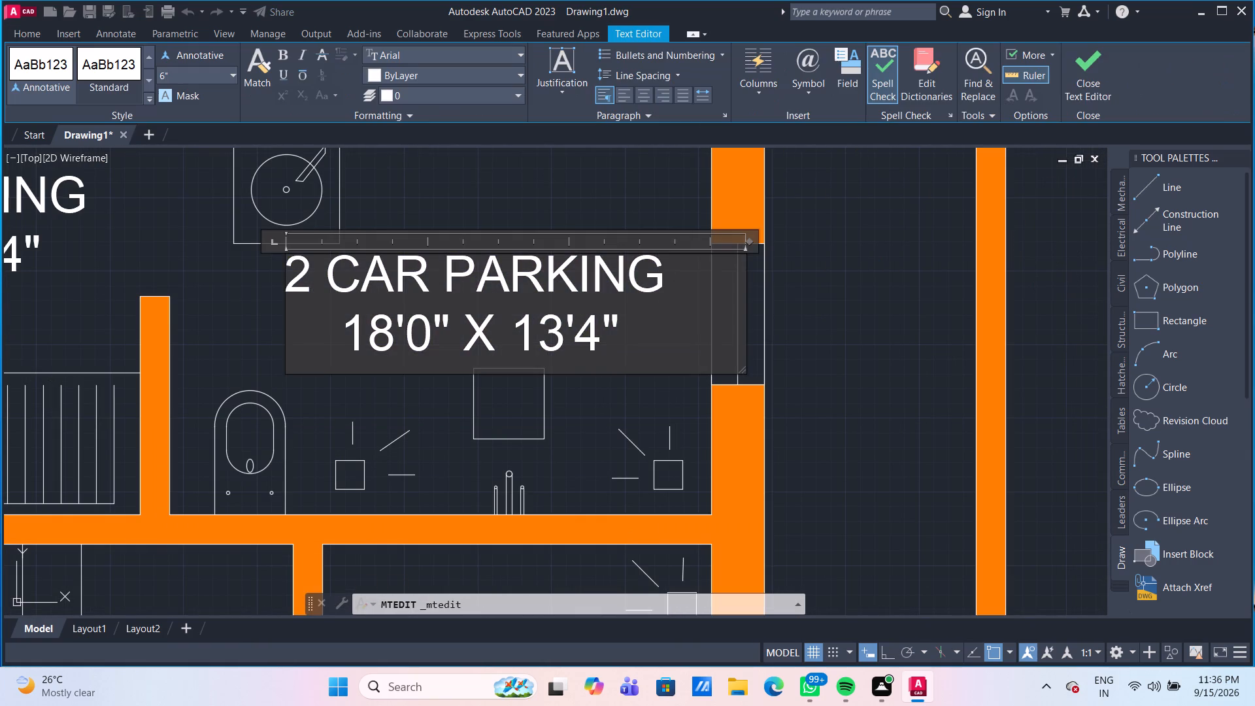
pyautogui.press('BackSpace')
pyautogui.press('BackSpace')
pyautogui.press('BackSpace')
pyautogui.press('BackSpace')
pyautogui.press('BackSpace')
pyautogui.press('BackSpace')
pyautogui.press('BackSpace')
pyautogui.press('BackSpace')
pyautogui.press('BackSpace')
pyautogui.press('BackSpace')
pyautogui.press('BackSpace')
pyautogui.press('BackSpace')
pyautogui.press('BackSpace')
pyautogui.press('BackSpace')
pyautogui.press('BackSpace')
pyautogui.press('BackSpace')
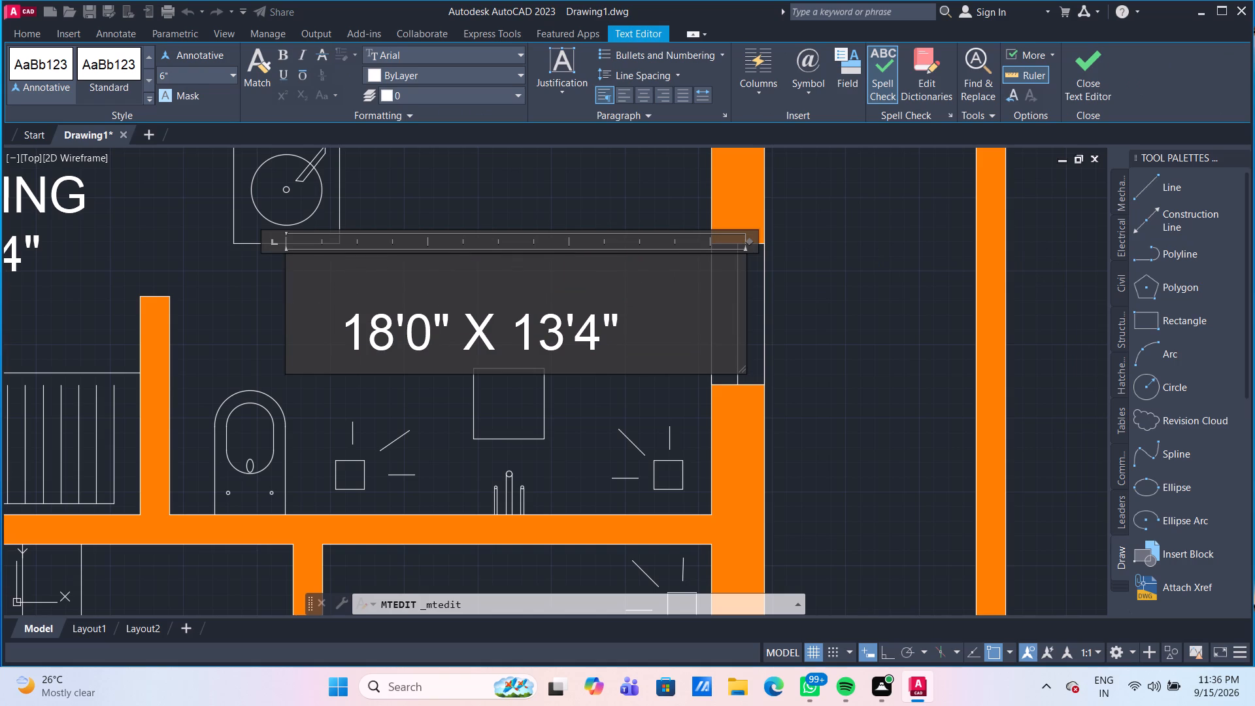
pyautogui.write('WASH')
pyautogui.press('space')
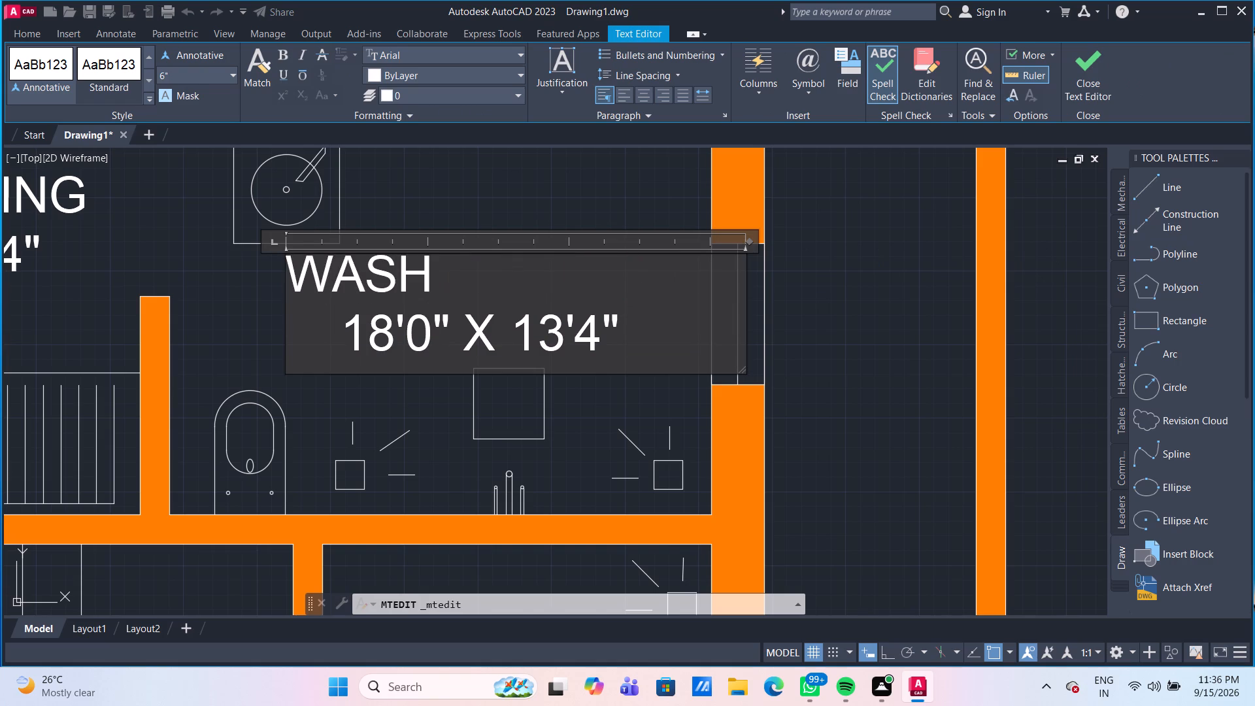
pyautogui.press('r')
pyautogui.write('OOM')
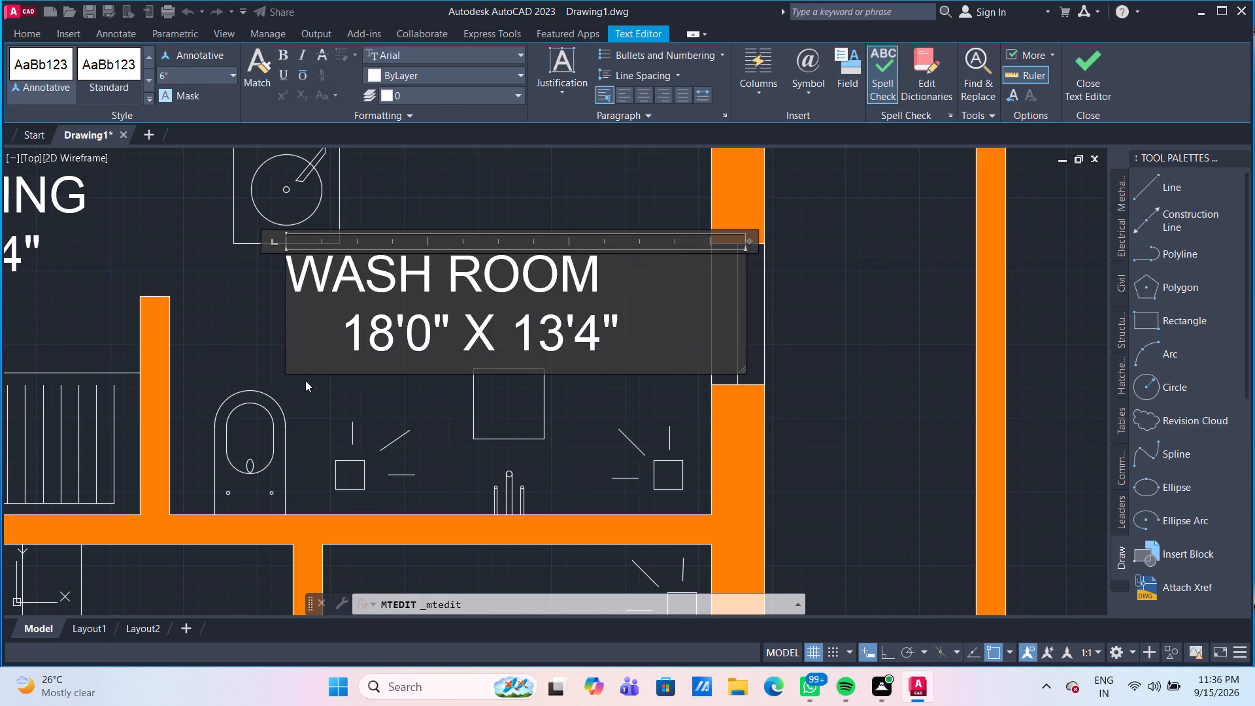
# Change the first dimension under WASH ROOM to 7'8" and remove the extra leading spaces from that line.
pyautogui.click(344, 339)
pyautogui.press('Right')
pyautogui.press('BackSpace')
pyautogui.press('BackSpace')
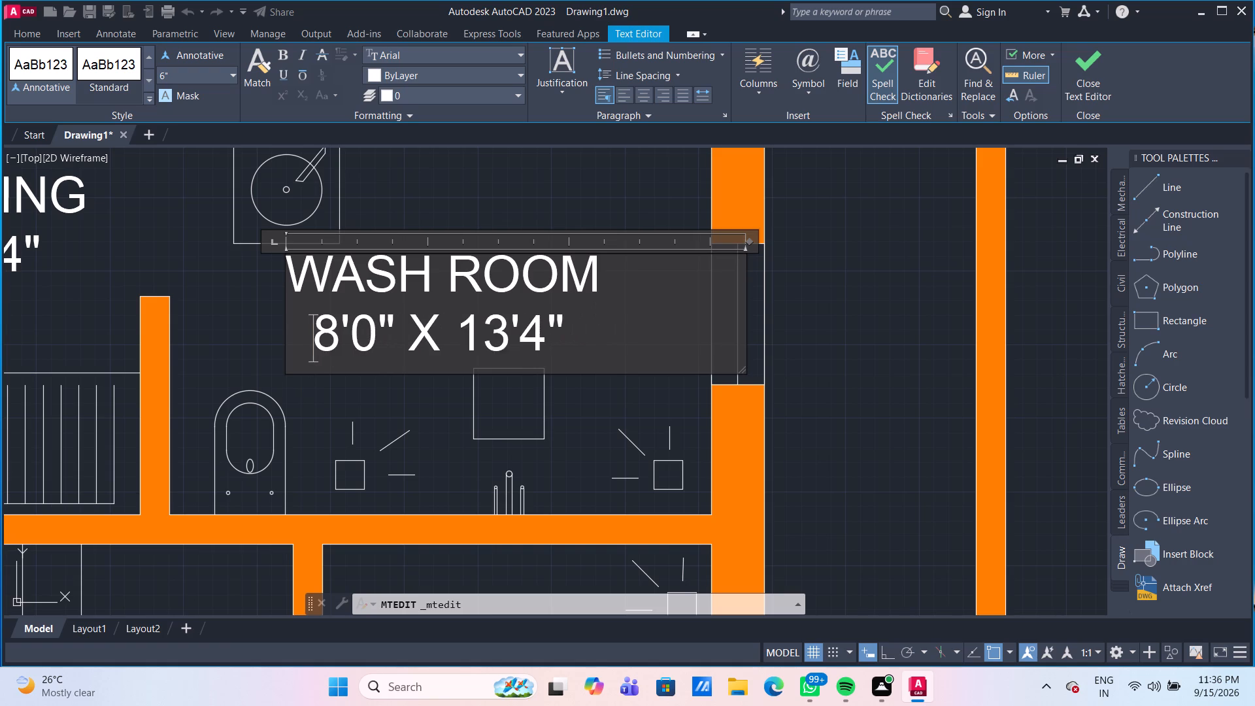
pyautogui.press('BackSpace')
pyautogui.press('BackSpace')
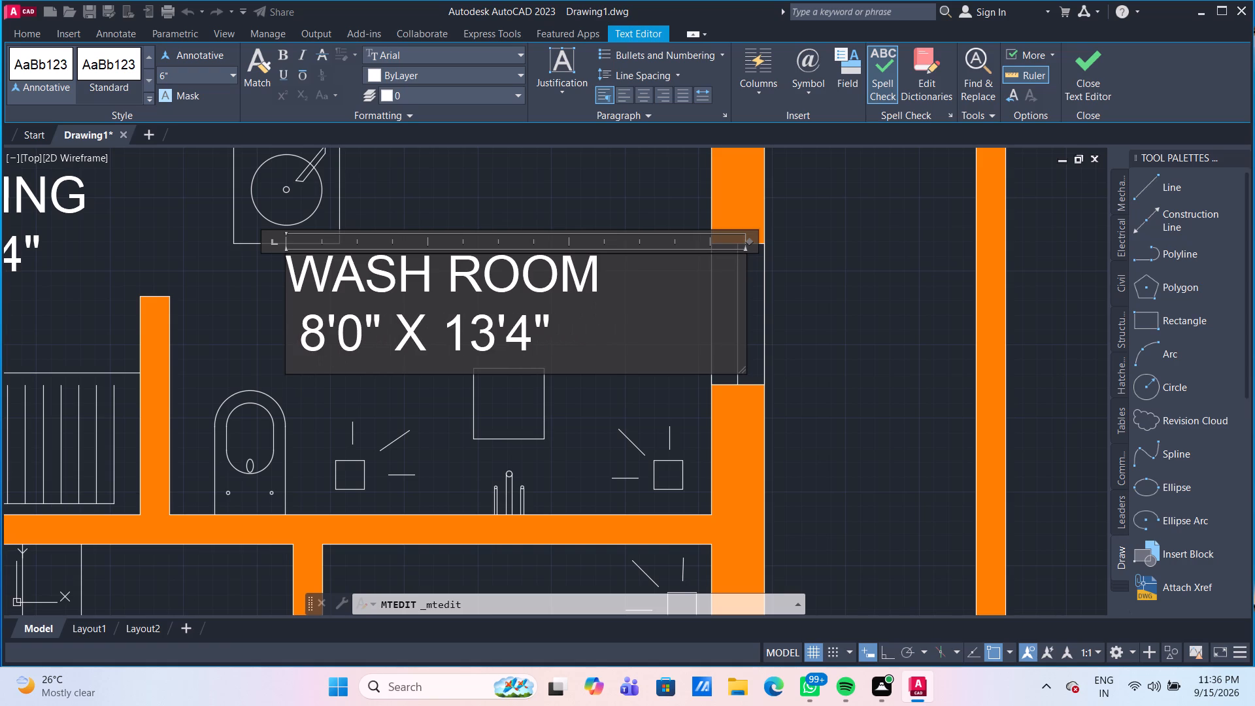
pyautogui.press('Right')
pyautogui.press('BackSpace')
pyautogui.press('7')
pyautogui.press('Right')
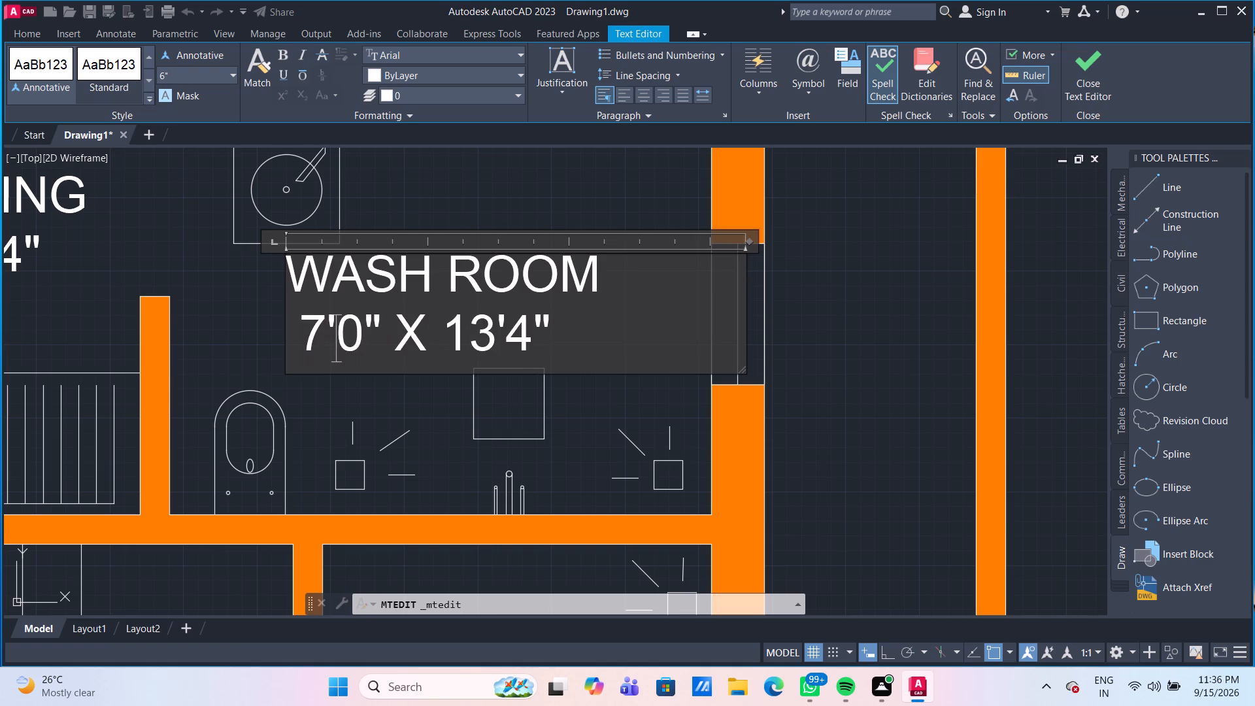
pyautogui.press('Right')
pyautogui.press('BackSpace')
pyautogui.press('8')
# Change the second dimension under WASH ROOM to 5'7".
pyautogui.press('Right')
pyautogui.press('Right')
pyautogui.press('Right')
pyautogui.press('Right')
pyautogui.press('Right')
pyautogui.press('Right')
pyautogui.press('BackSpace')
pyautogui.press('BackSpace')
pyautogui.press('5')
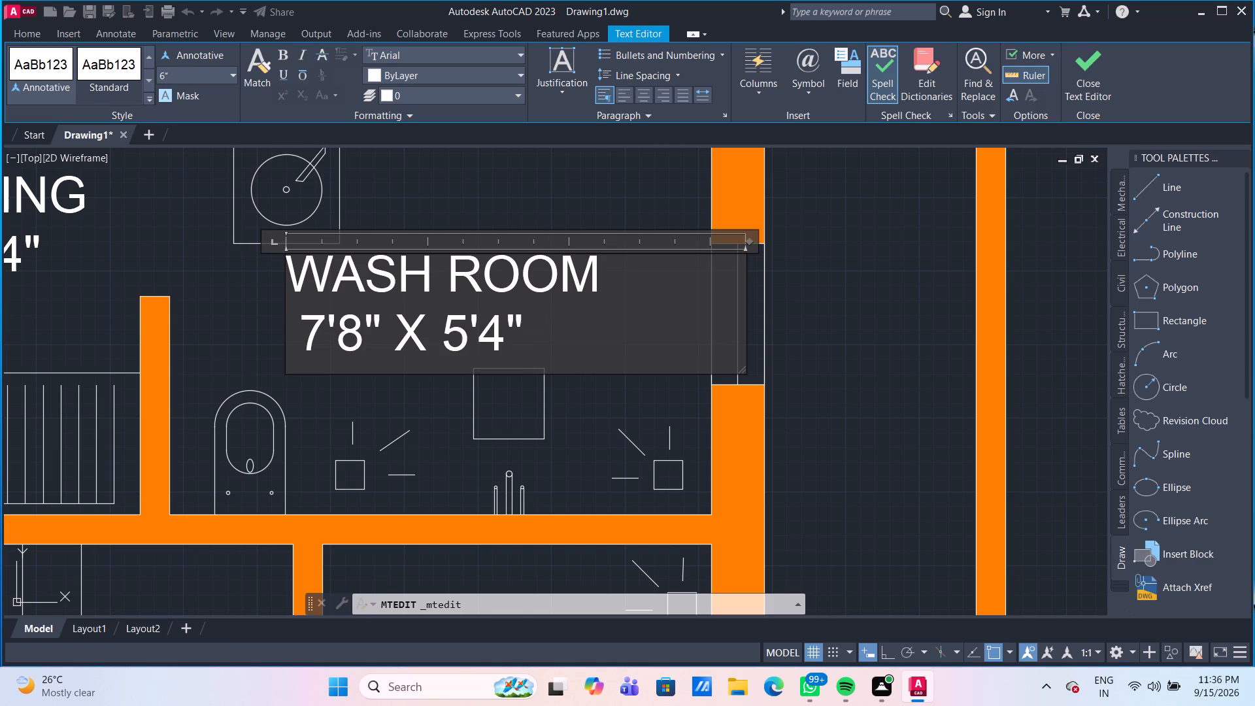
pyautogui.press('Right')
pyautogui.press('Right')
pyautogui.press('BackSpace')
pyautogui.press('7')
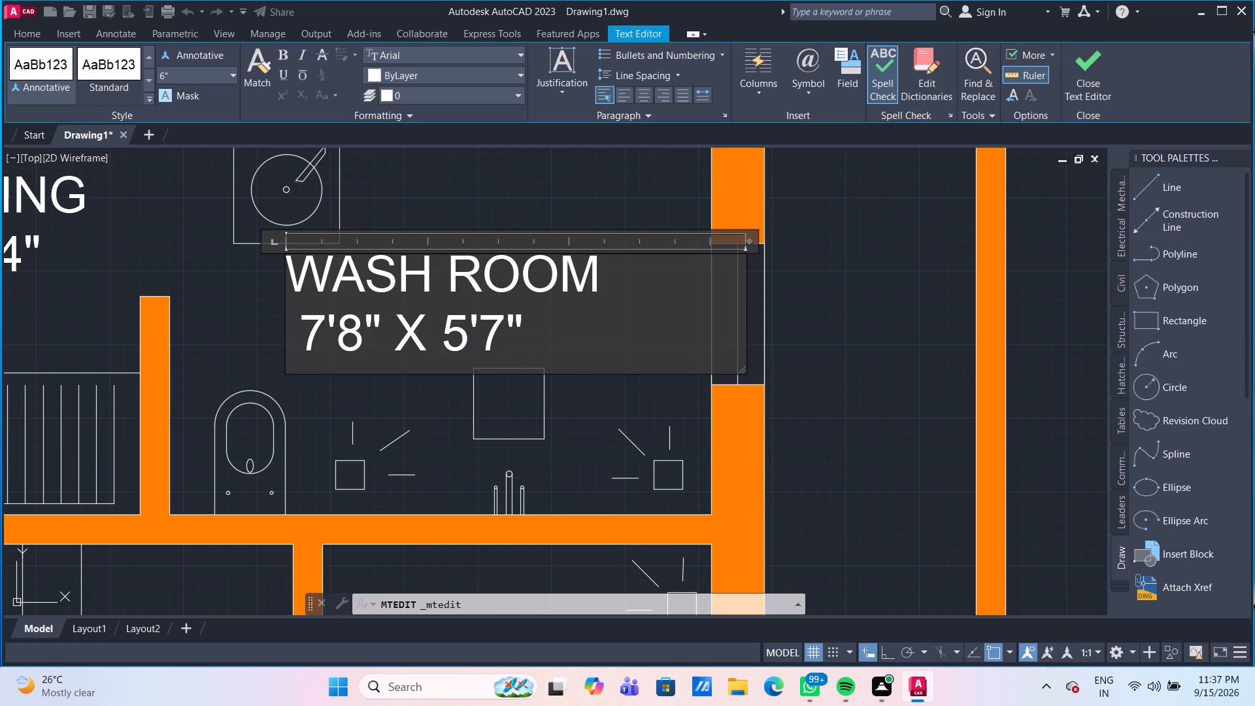
# Indent the 7'8" X 5'7" line by two more spaces to centre it under WASH ROOM, and finish the text edit.
pyautogui.click(297, 329)
pyautogui.press('space')
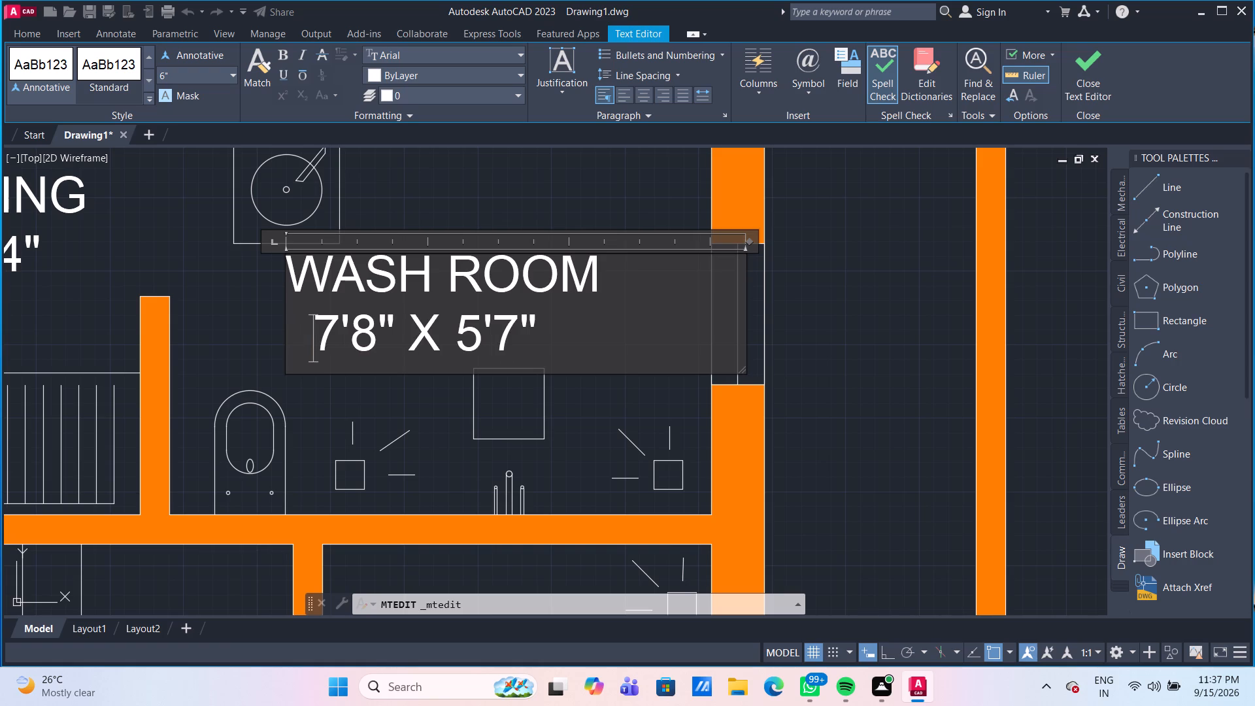
pyautogui.press('space')
pyautogui.press('space')
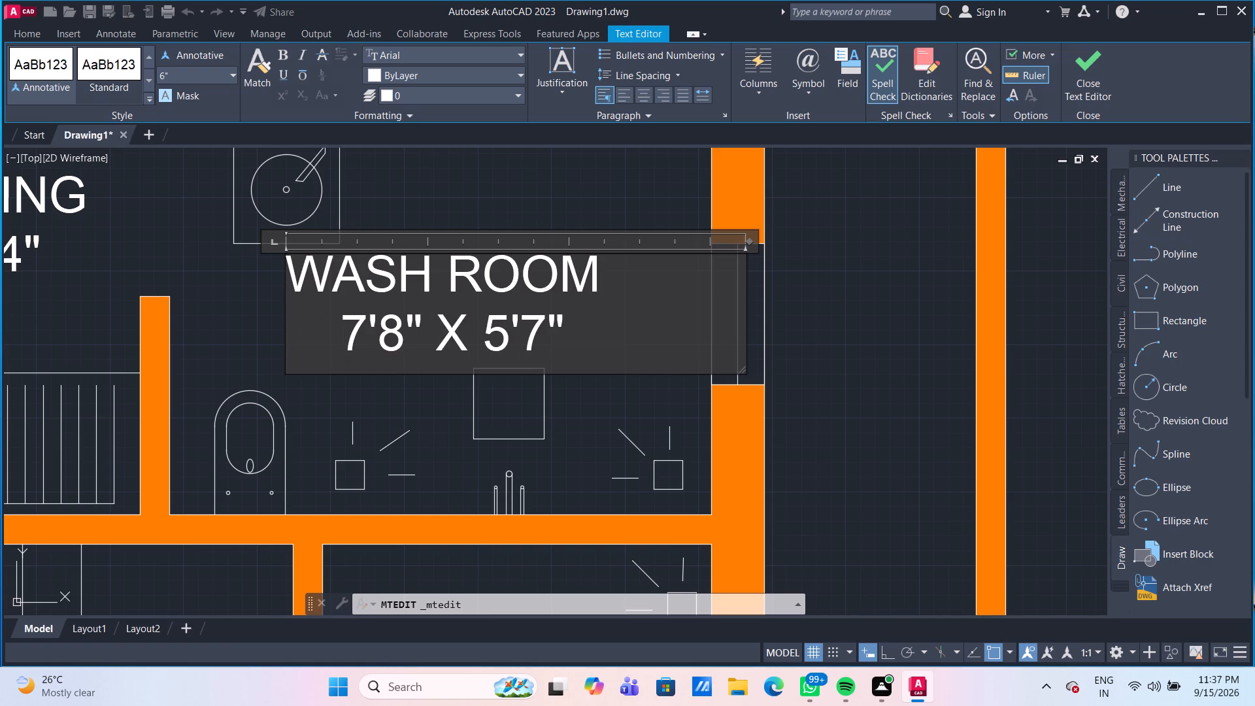
pyautogui.press('BackSpace')
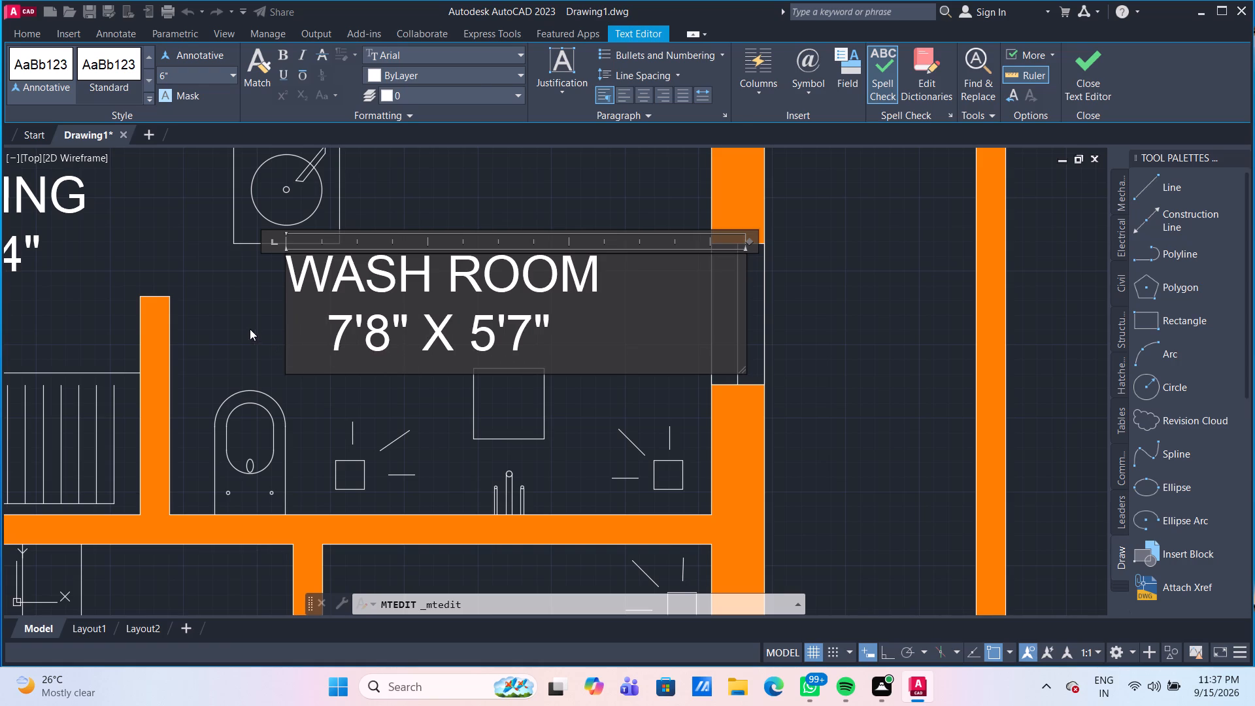
pyautogui.click(250, 329)
# Replace the 2 CAR PARKING title in the wardrobe room beside WASH ROOM with DRESS.
pyautogui.scroll(-2, 250, 329)
pyautogui.moveTo(95, 311); pyautogui.dragTo(150, 321, button='middle')
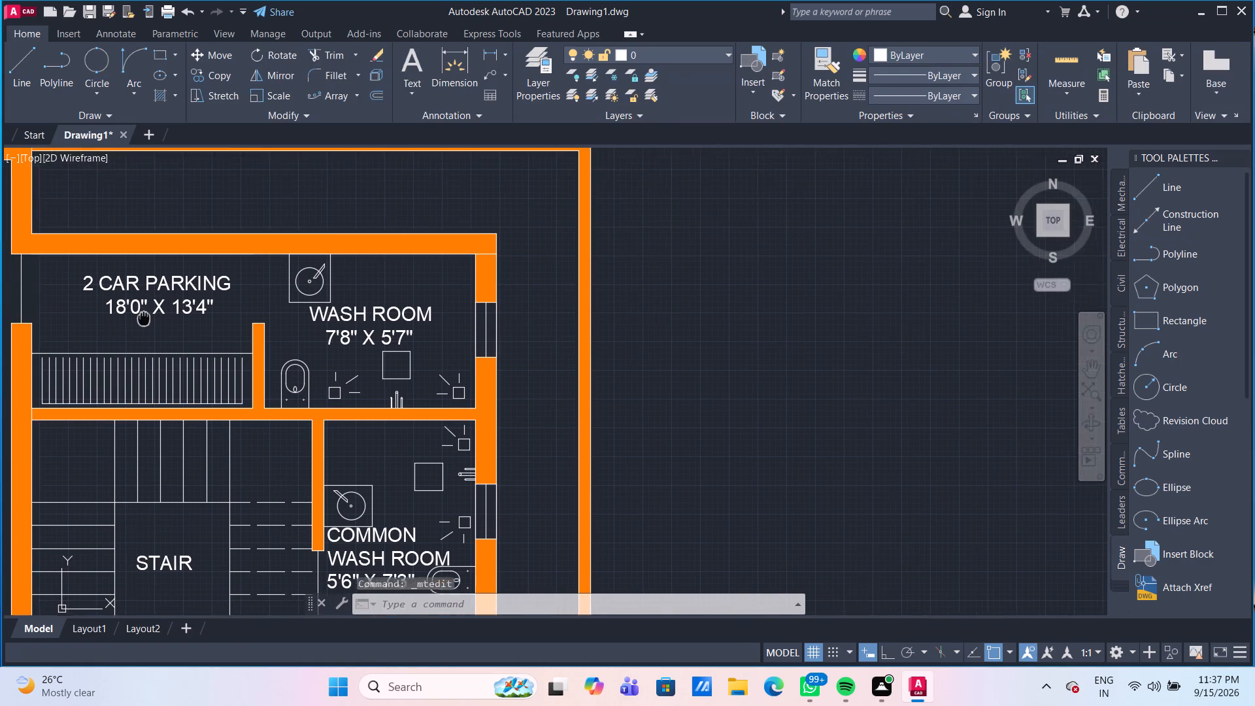
pyautogui.moveTo(150, 321); pyautogui.dragTo(152, 322, button='middle')
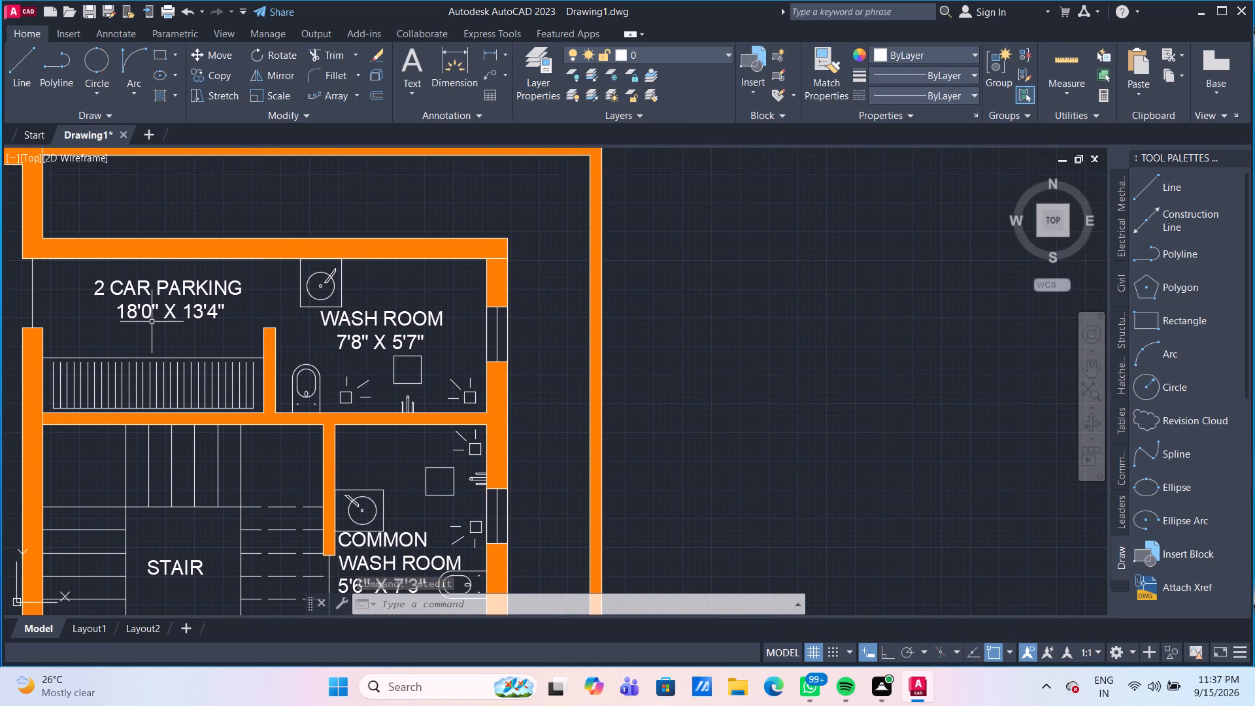
pyautogui.scroll(1, 190, 299)
pyautogui.moveTo(244, 314); pyautogui.dragTo(390, 307, button='middle')
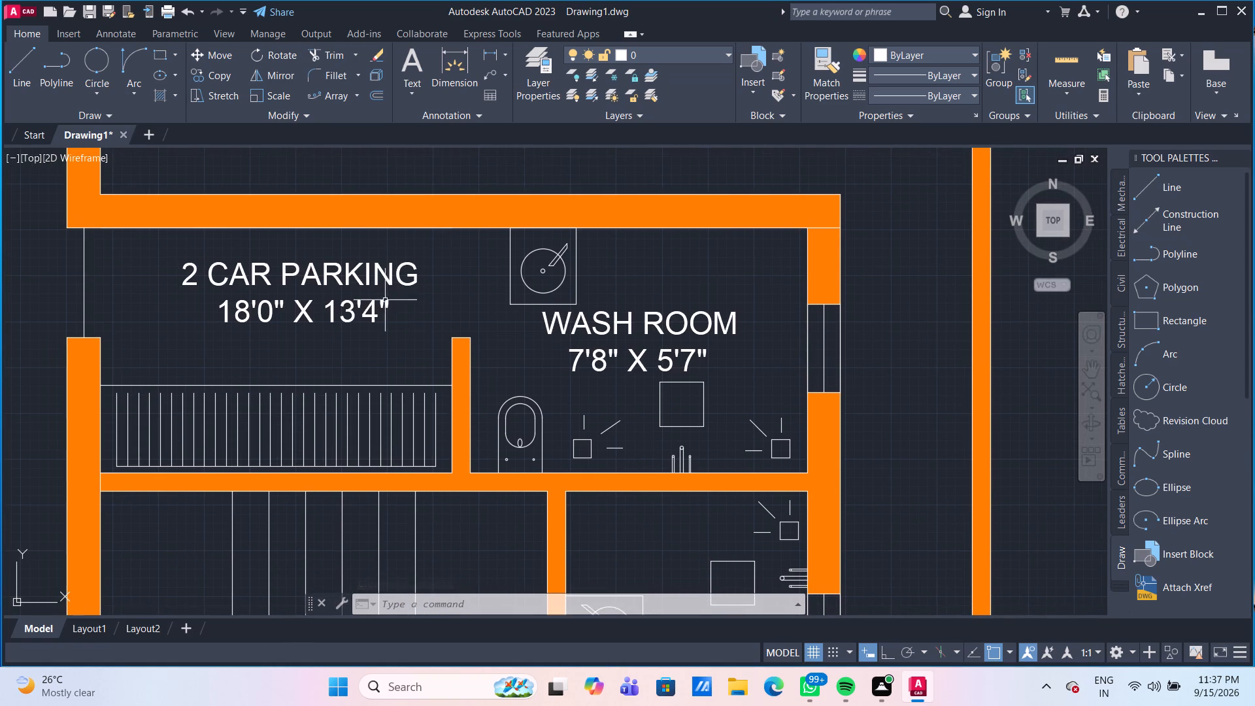
pyautogui.doubleClick(378, 277)
pyautogui.click(392, 309)
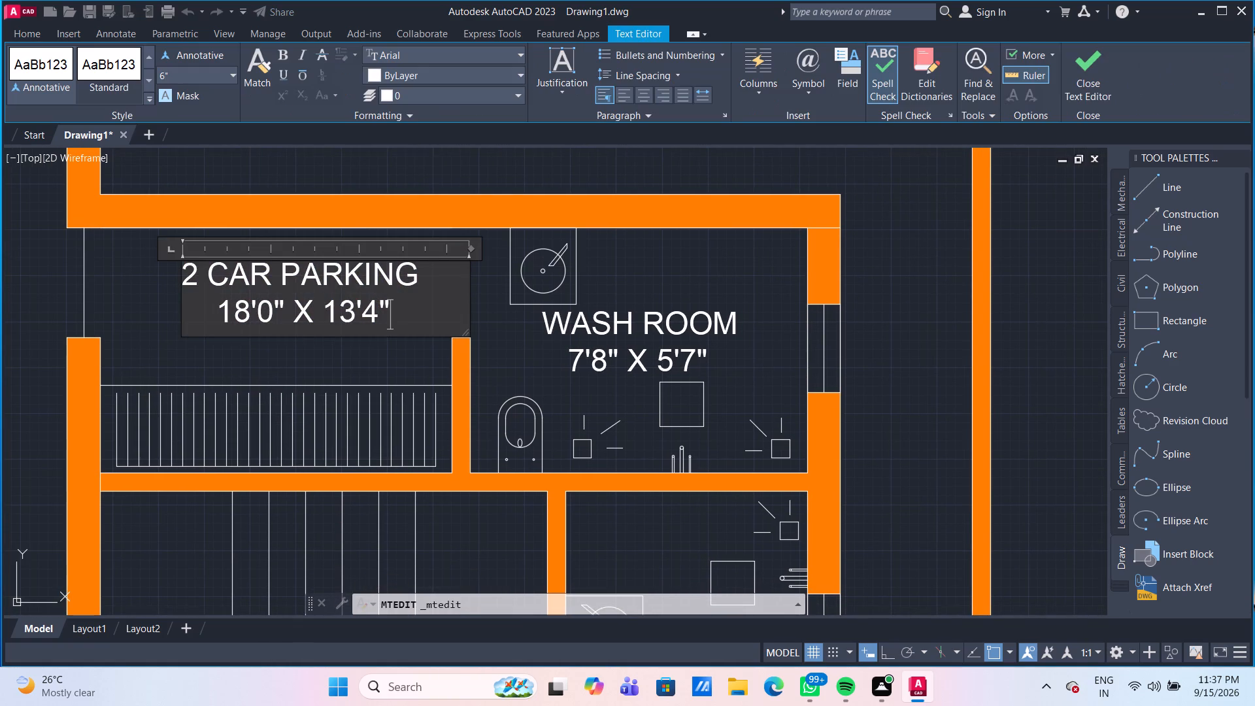
pyautogui.click(443, 282)
pyautogui.click(364, 275)
pyautogui.press('BackSpace')
pyautogui.press('BackSpace')
pyautogui.press('BackSpace')
pyautogui.press('BackSpace')
pyautogui.press('BackSpace')
pyautogui.press('BackSpace')
pyautogui.press('BackSpace')
pyautogui.press('BackSpace')
pyautogui.press('BackSpace')
pyautogui.press('BackSpace')
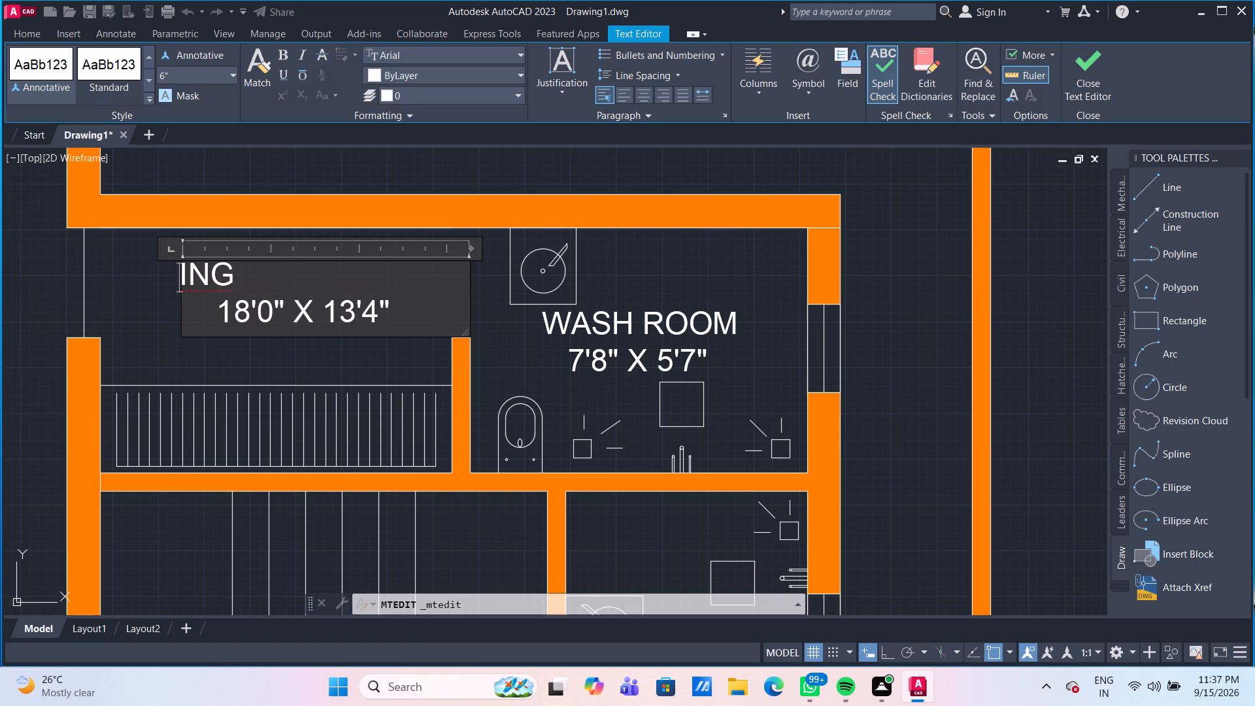
pyautogui.write('DRESS')
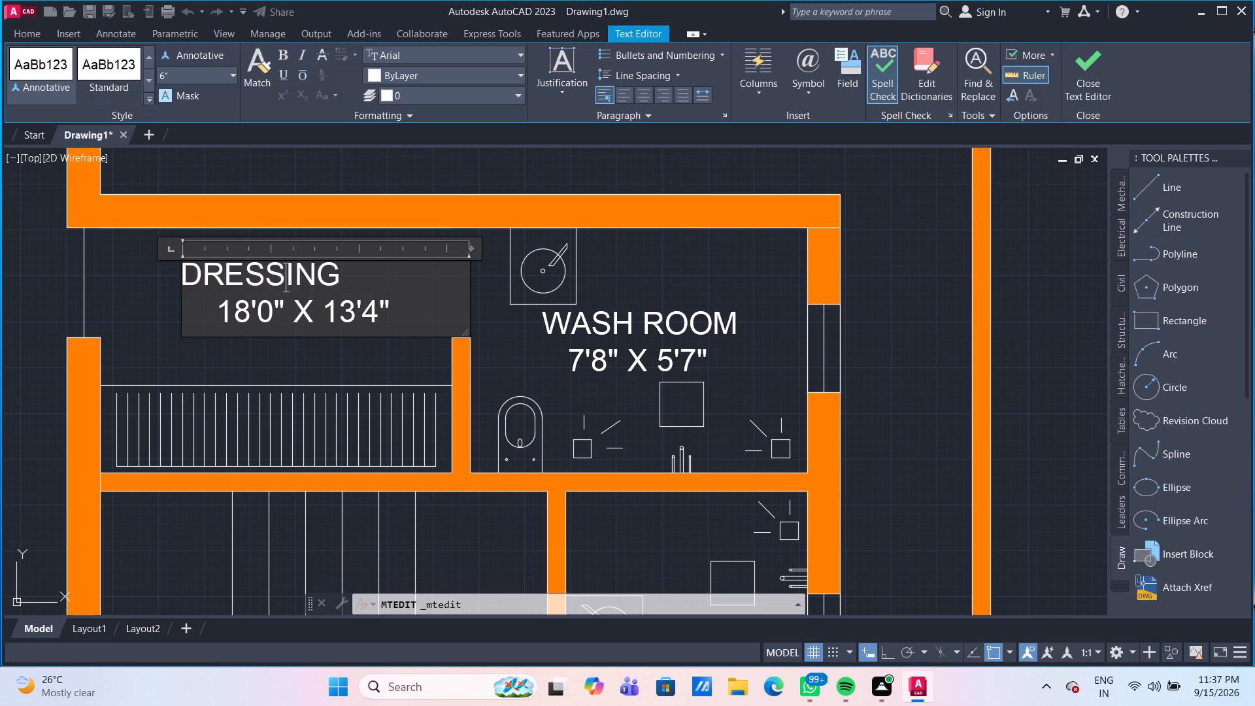
pyautogui.click(366, 273)
pyautogui.press('BackSpace')
pyautogui.press('BackSpace')
pyautogui.press('BackSpace')
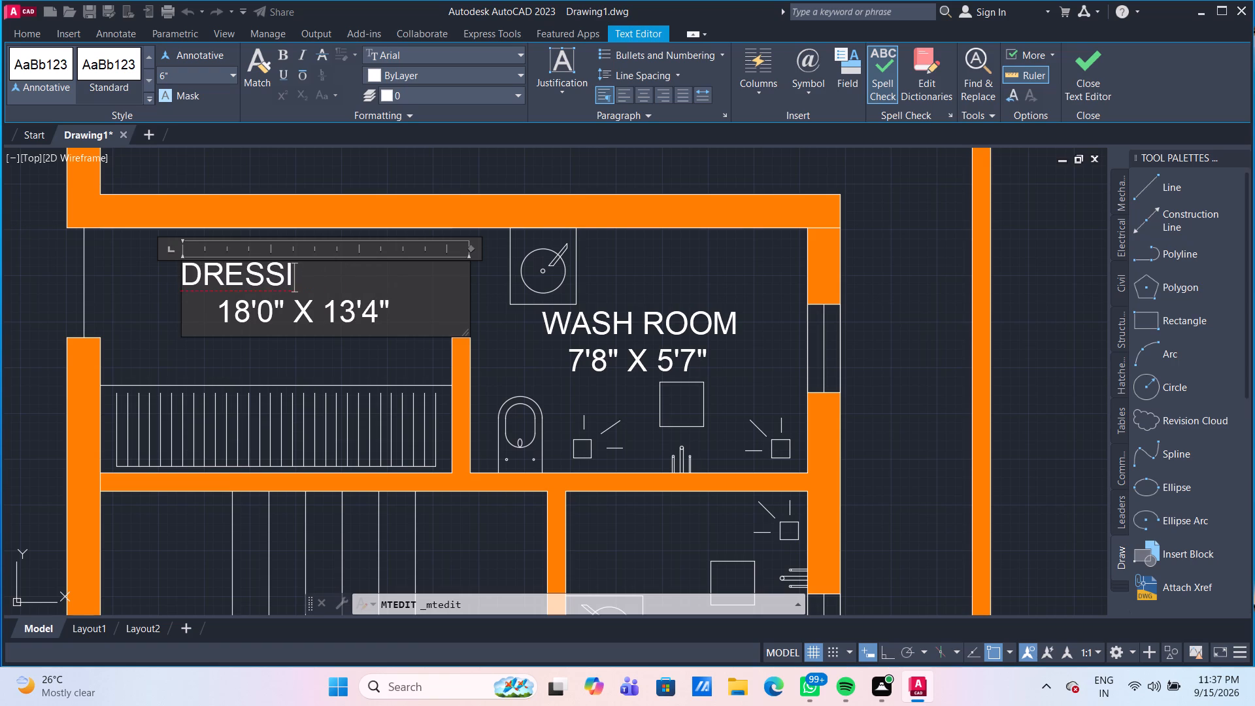
pyautogui.press('BackSpace')
# Change the first dimension under DRESS to 8'1".
pyautogui.click(244, 315)
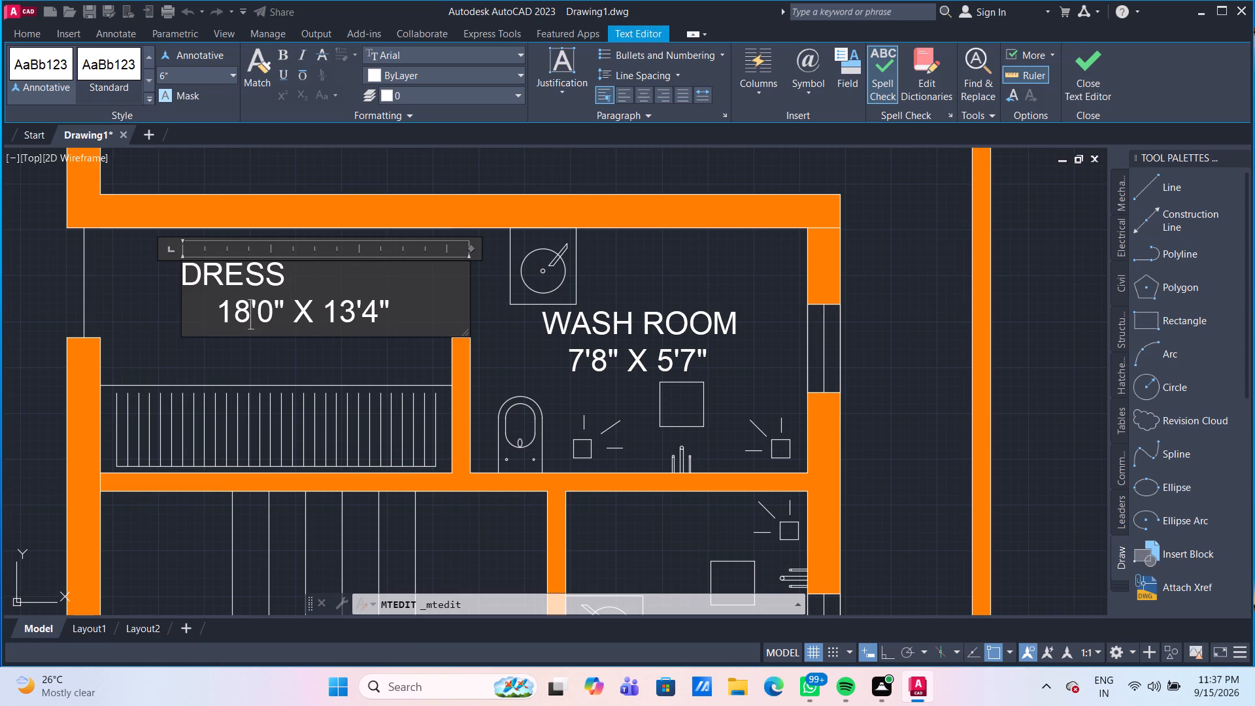
pyautogui.click(237, 312)
pyautogui.press('BackSpace')
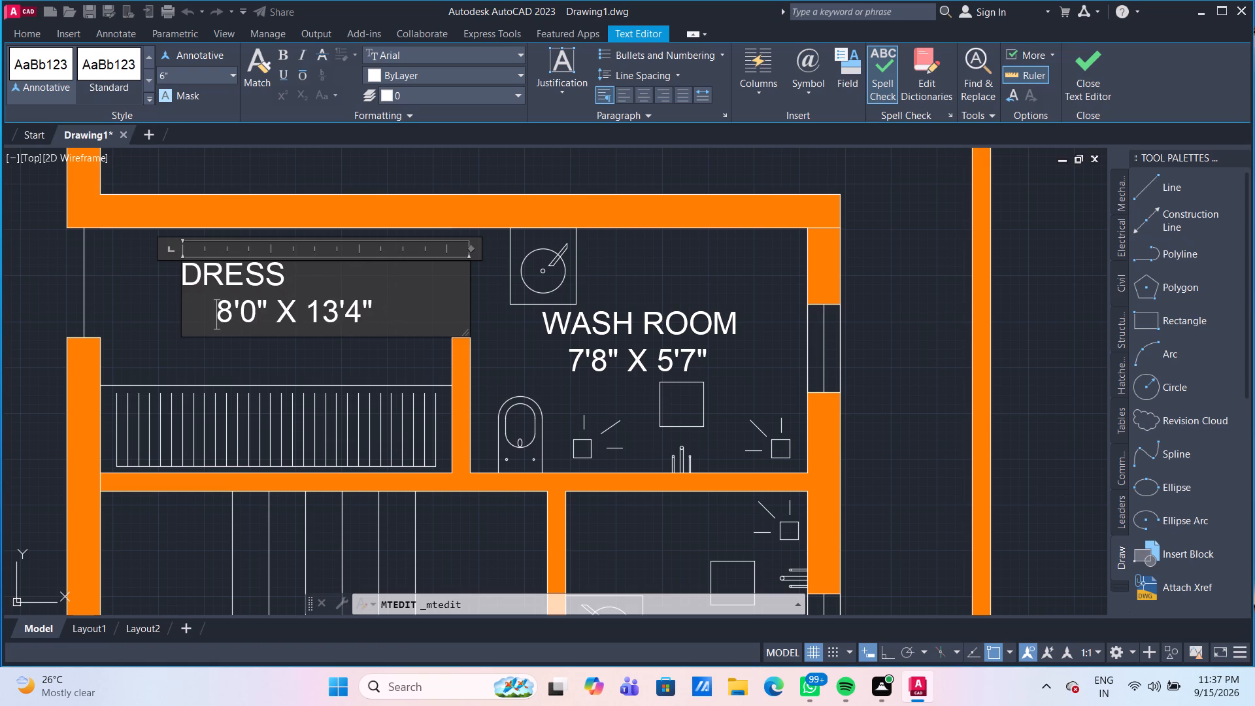
pyautogui.press('Right')
pyautogui.press('Right')
pyautogui.press('Right')
pyautogui.press('BackSpace')
pyautogui.press('1')
# Change the second dimension under DRESS to 5'7".
pyautogui.press('Right')
pyautogui.press('Right')
pyautogui.press('Right')
pyautogui.press('Right')
pyautogui.press('Right')
pyautogui.press('Right')
pyautogui.press('Right')
pyautogui.press('Left')
pyautogui.press('BackSpace')
pyautogui.press('BackSpace')
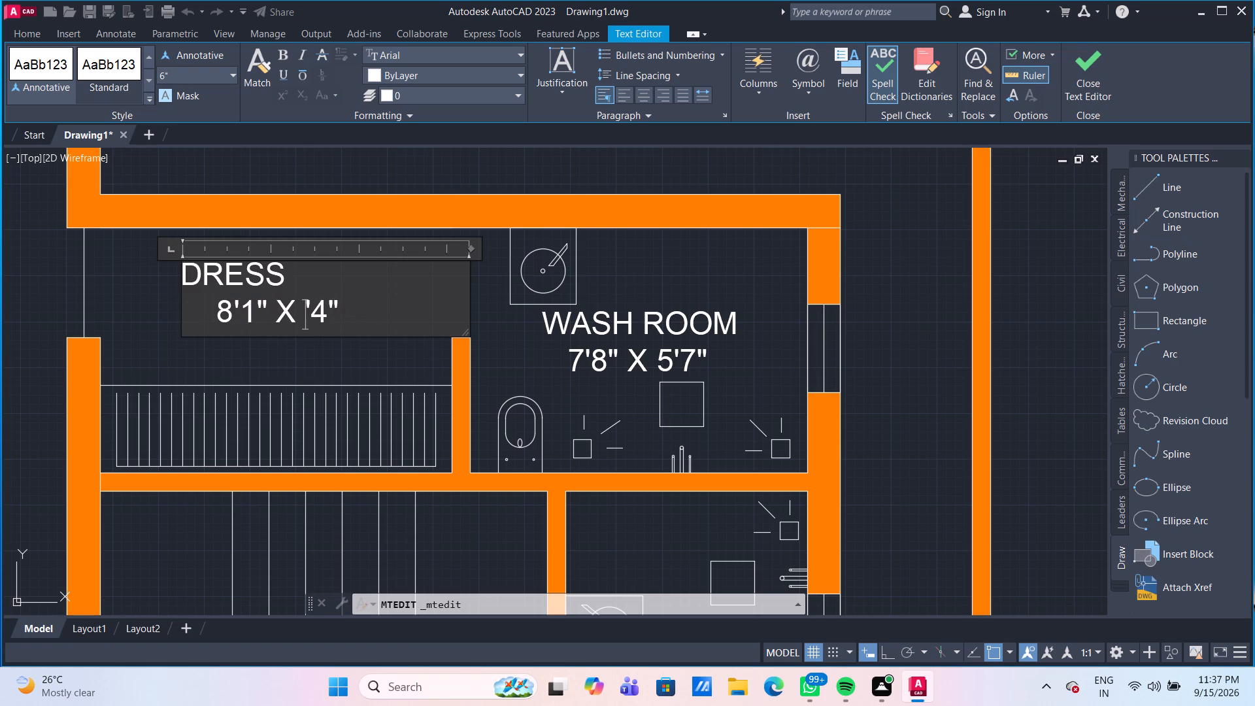
pyautogui.press('5')
pyautogui.press('Right')
pyautogui.press('Right')
pyautogui.press('BackSpace')
pyautogui.press('7')
# Indent the DRESS title by six spaces to centre it above 8'1" X 5'7", and finish the text edit.
pyautogui.click(181, 285)
pyautogui.press('space')
pyautogui.press('space')
pyautogui.press('space')
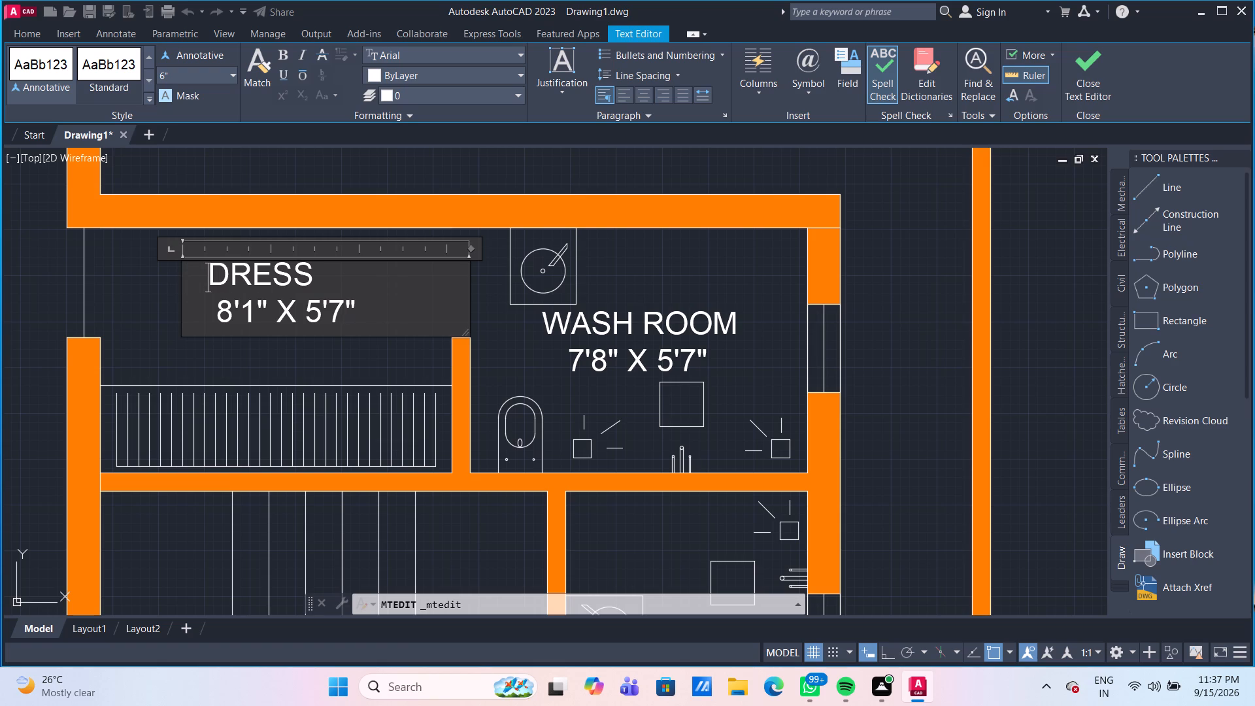
pyautogui.press('space')
pyautogui.press('space')
pyautogui.press('space')
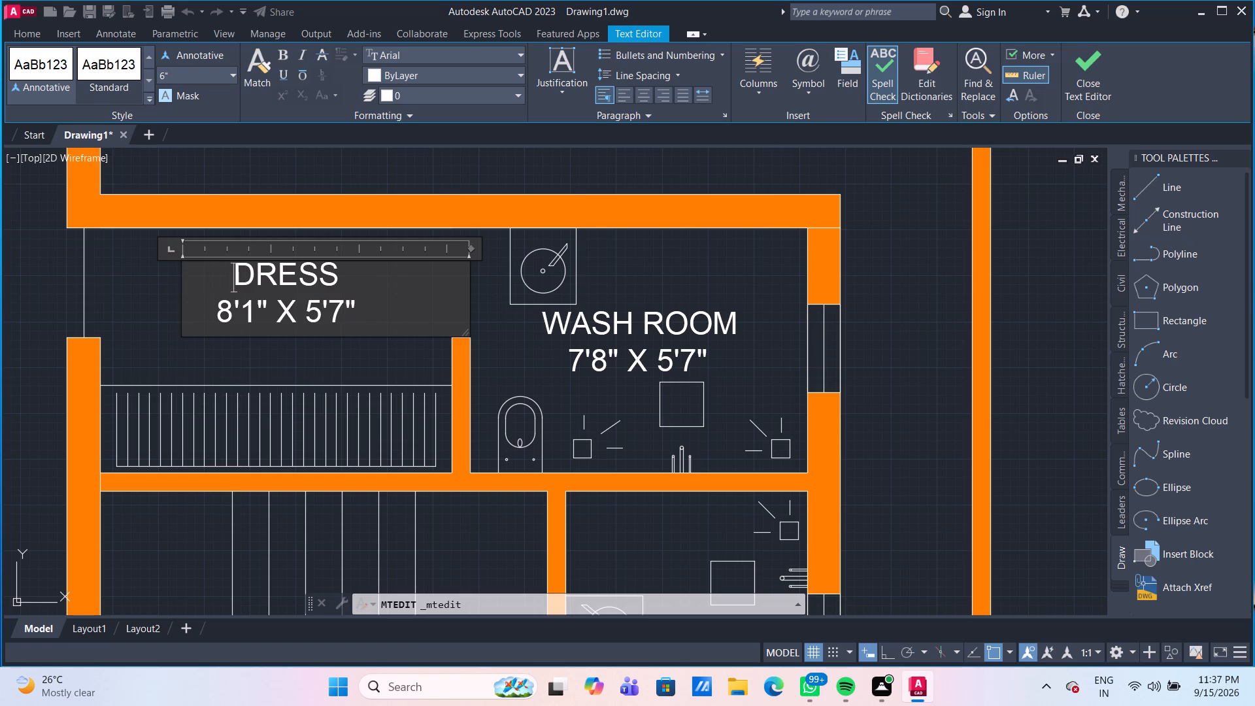
pyautogui.press('space')
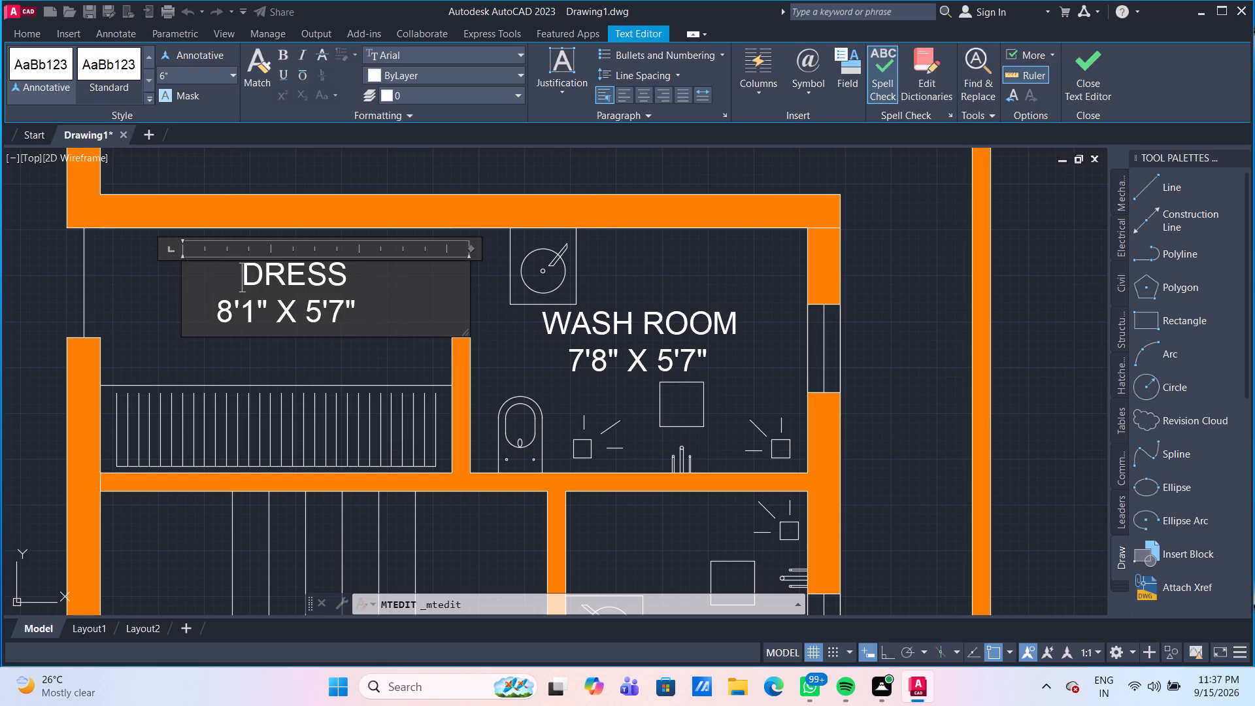
pyautogui.press('BackSpace')
pyautogui.click(271, 358)
# Replace the 2 CAR PARKING title in the bedroom above the 11'10" X 5'0" WASH ROOM with BED ROOM - 1.
pyautogui.scroll(-1, 271, 358)
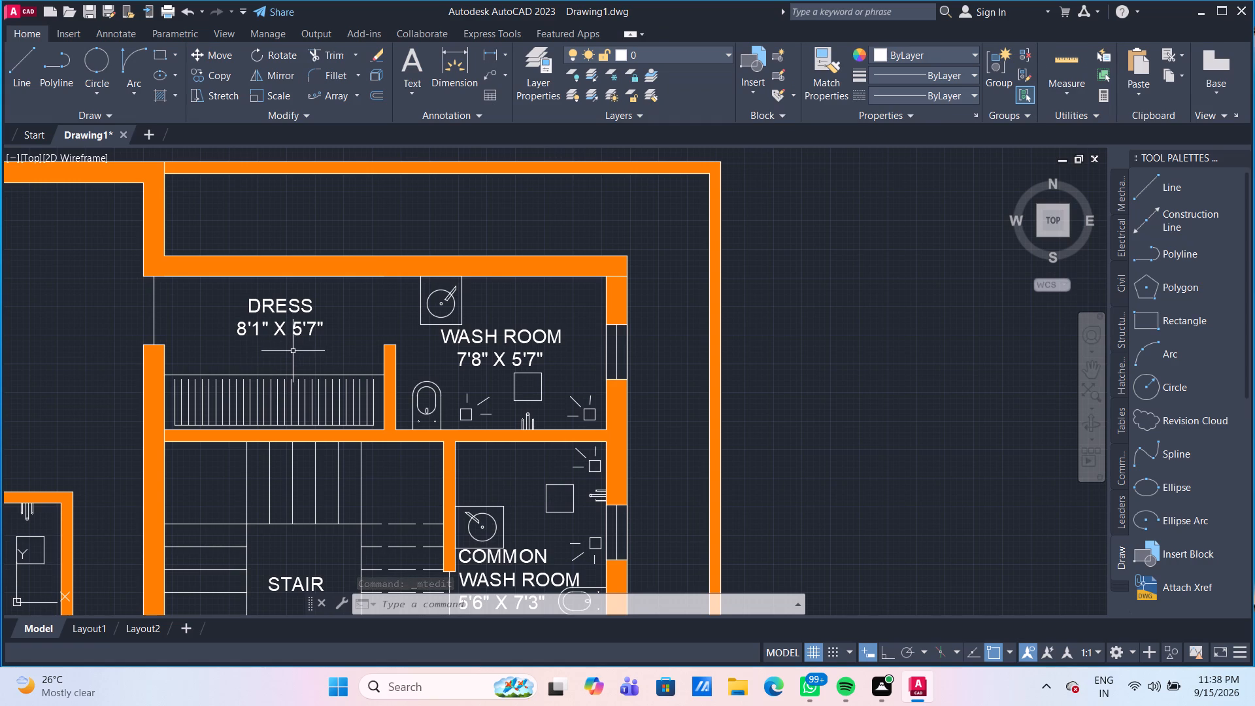
pyautogui.moveTo(75, 360); pyautogui.dragTo(120, 360, button='middle')
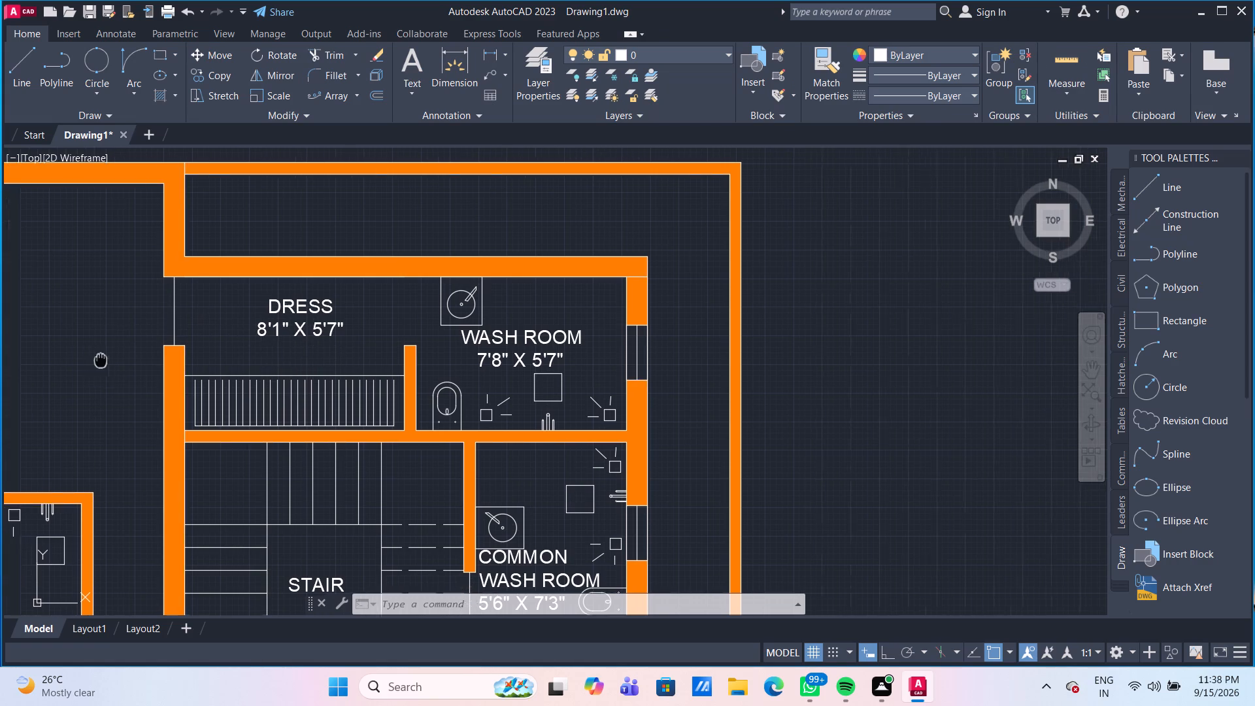
pyautogui.moveTo(120, 360); pyautogui.dragTo(393, 341, button='middle')
pyautogui.moveTo(150, 439); pyautogui.dragTo(269, 401, button='middle')
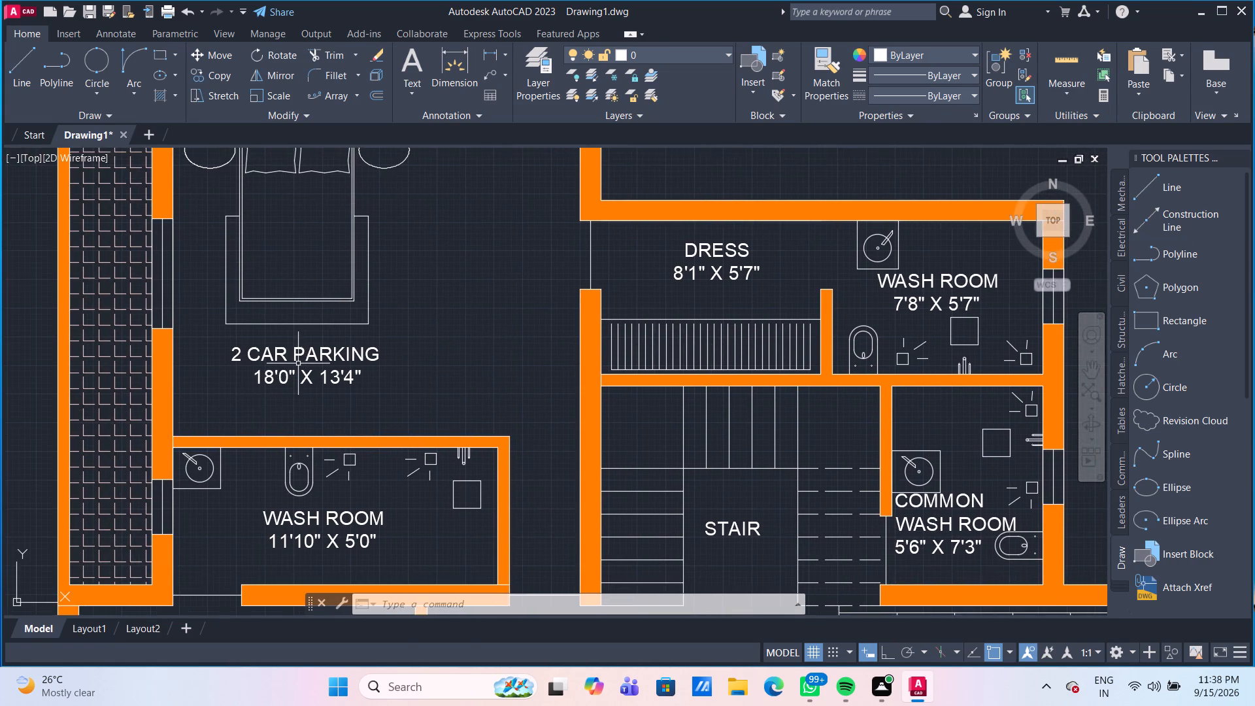
pyautogui.scroll(2, 298, 363)
pyautogui.doubleClick(373, 346)
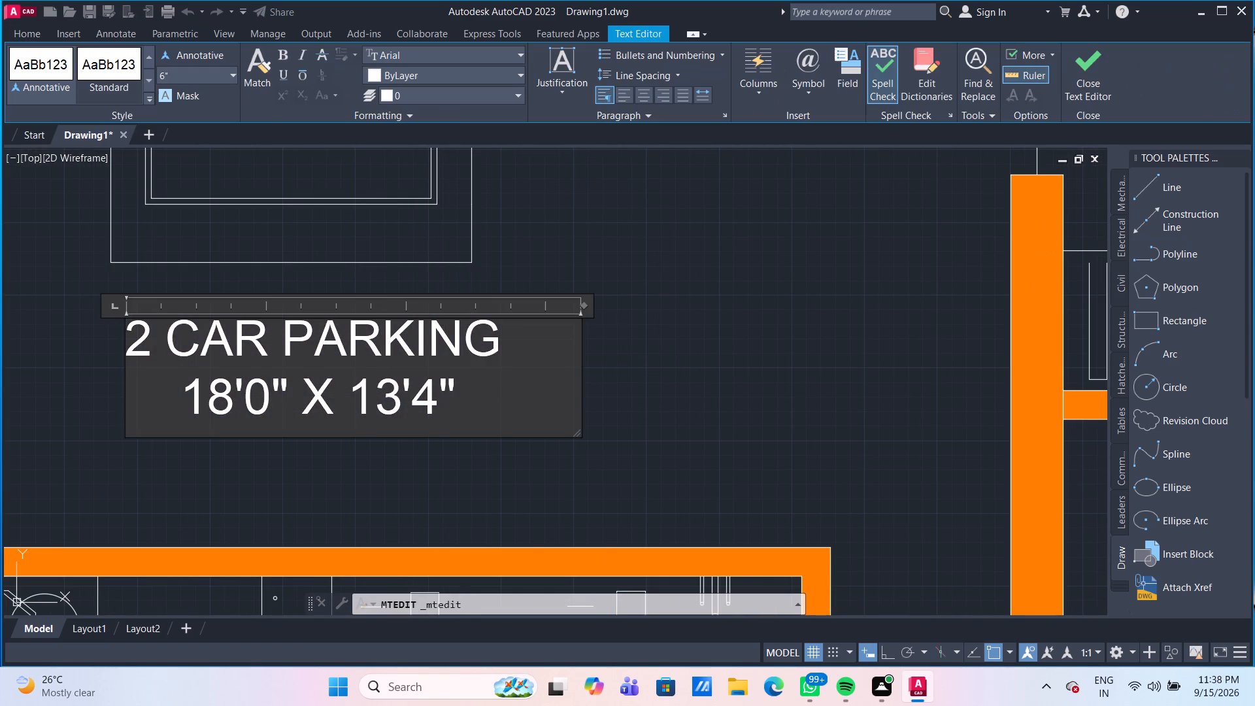
pyautogui.click(497, 340)
pyautogui.press('BackSpace')
pyautogui.press('BackSpace')
pyautogui.press('BackSpace')
pyautogui.press('BackSpace')
pyautogui.press('BackSpace')
pyautogui.press('BackSpace')
pyautogui.press('BackSpace')
pyautogui.press('BackSpace')
pyautogui.press('BackSpace')
pyautogui.press('BackSpace')
pyautogui.press('BackSpace')
pyautogui.press('BackSpace')
pyautogui.press('BackSpace')
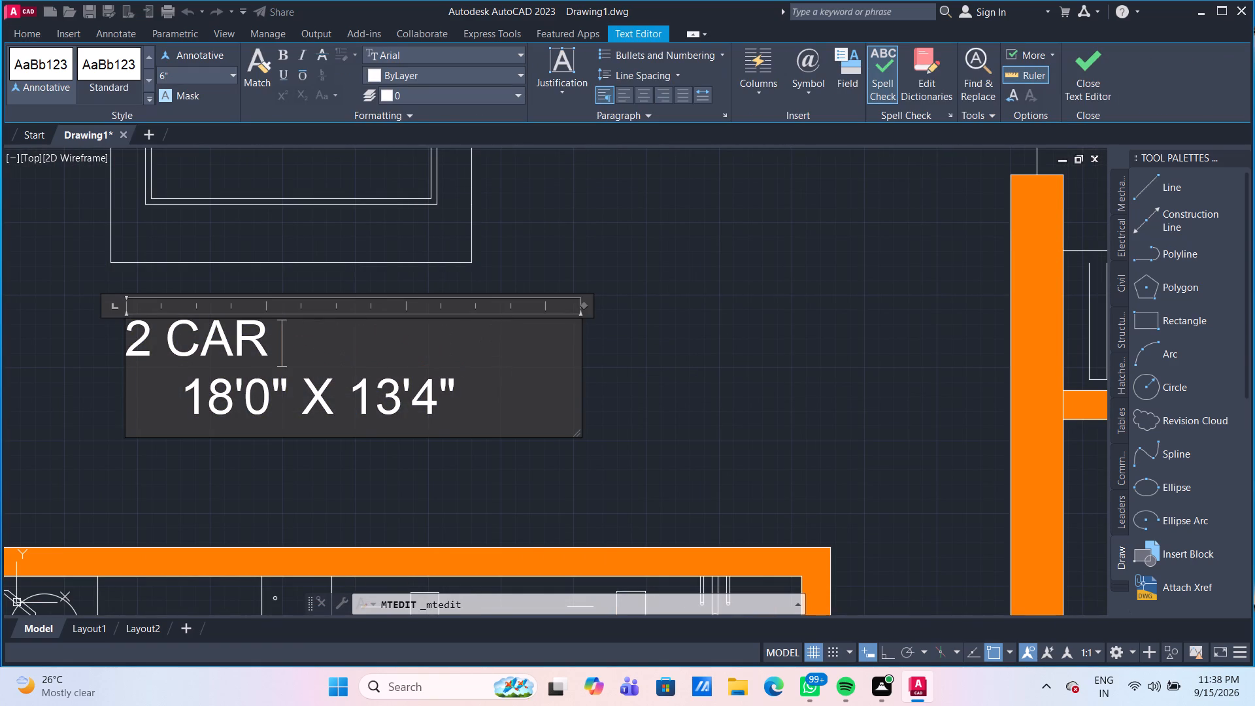
pyautogui.write('BED ROOM')
pyautogui.press('space')
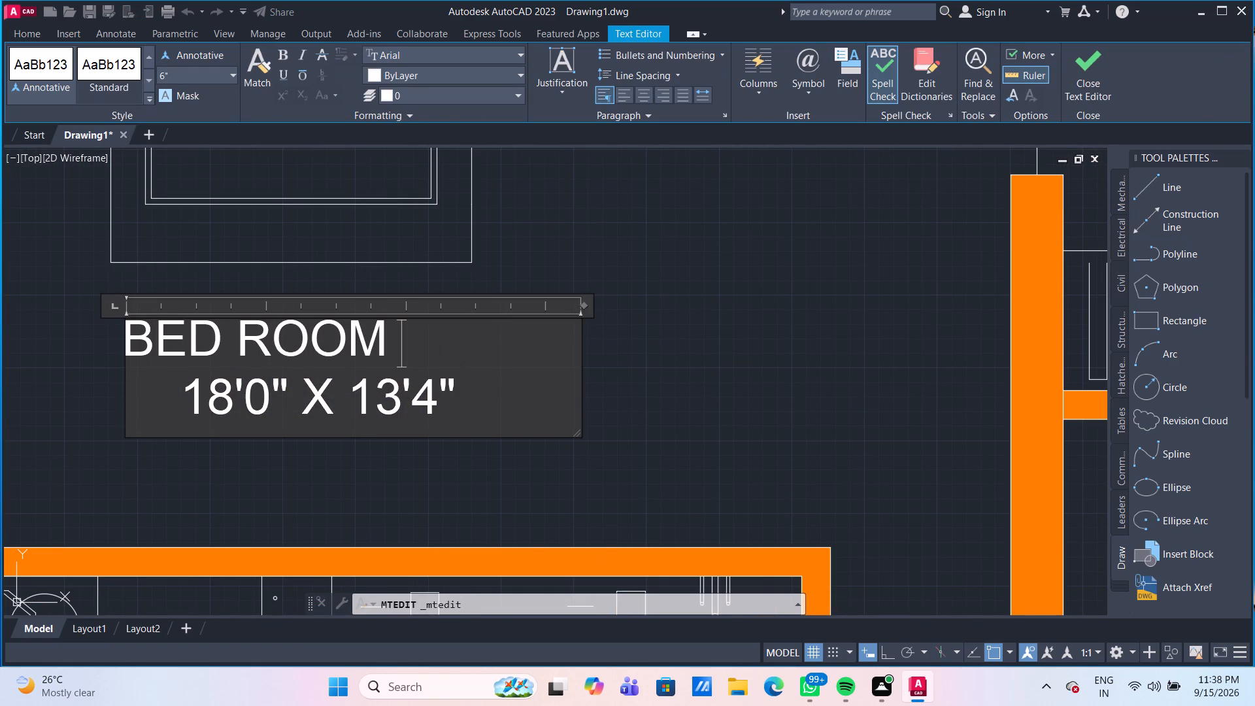
pyautogui.write('- 1')
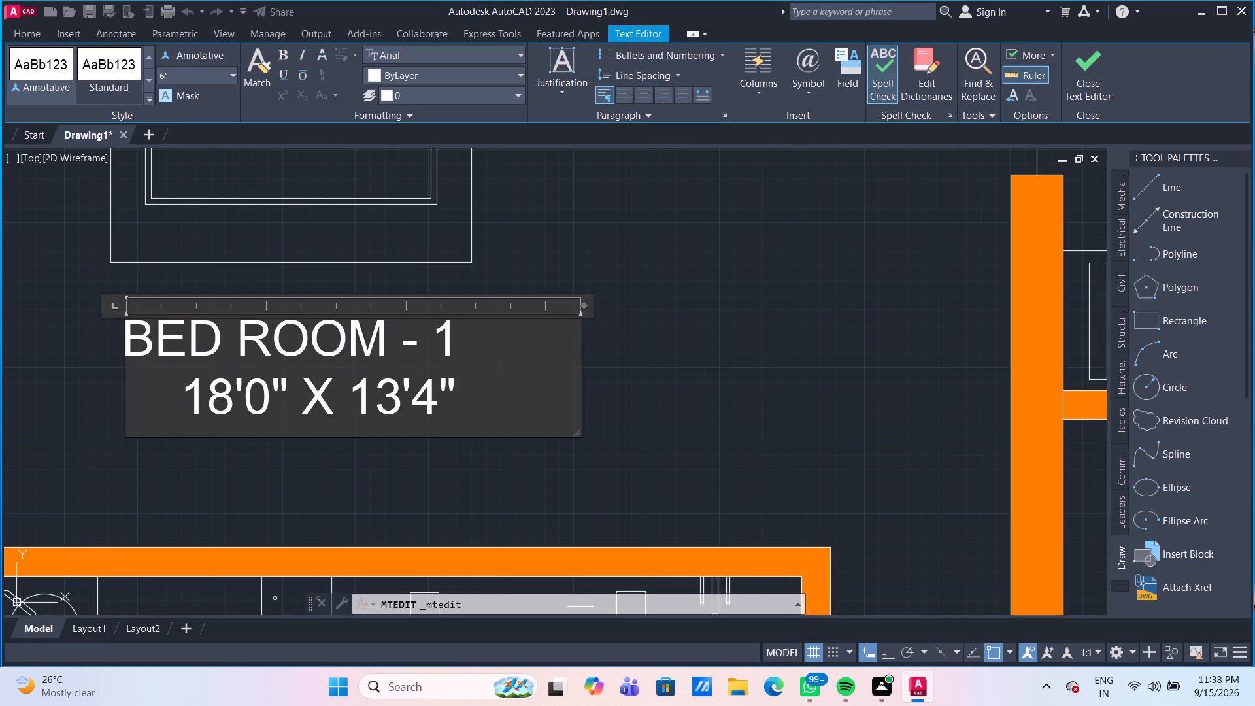
# Change the first dimension under BED ROOM - 1 to 14'10".
pyautogui.click(235, 394)
pyautogui.press('BackSpace')
pyautogui.press('4')
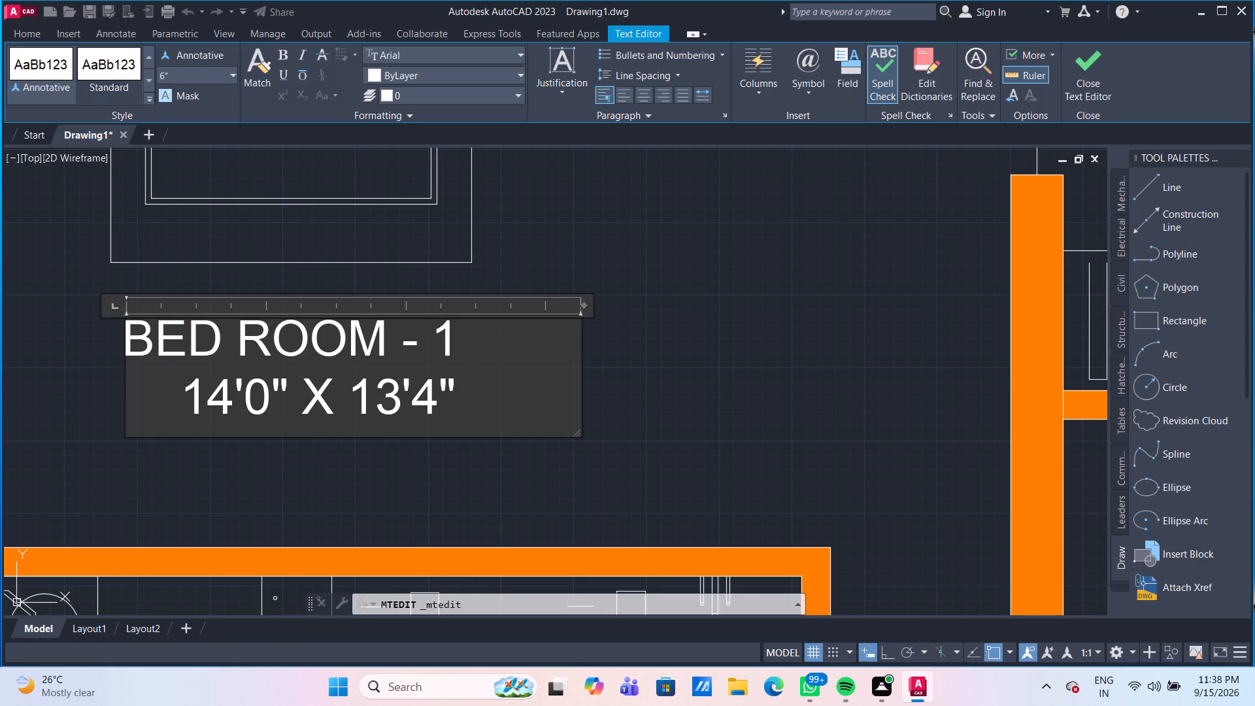
pyautogui.press('Right')
pyautogui.press('Right')
pyautogui.press('Left')
pyautogui.press('1')
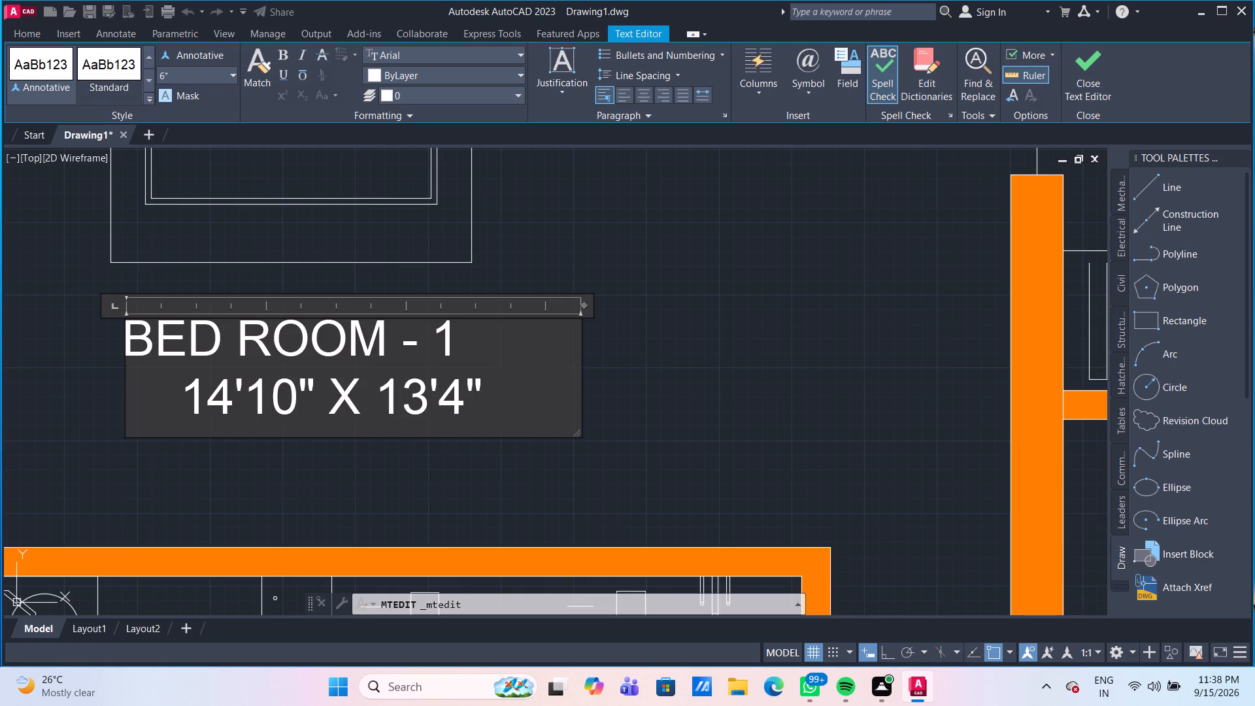
# Change the second dimension under BED ROOM - 1 to 11'3".
pyautogui.press('Right')
pyautogui.press('Right')
pyautogui.press('Right')
pyautogui.press('Right')
pyautogui.press('Right')
pyautogui.press('Right')
pyautogui.press('Right')
pyautogui.press('BackSpace')
pyautogui.press('1')
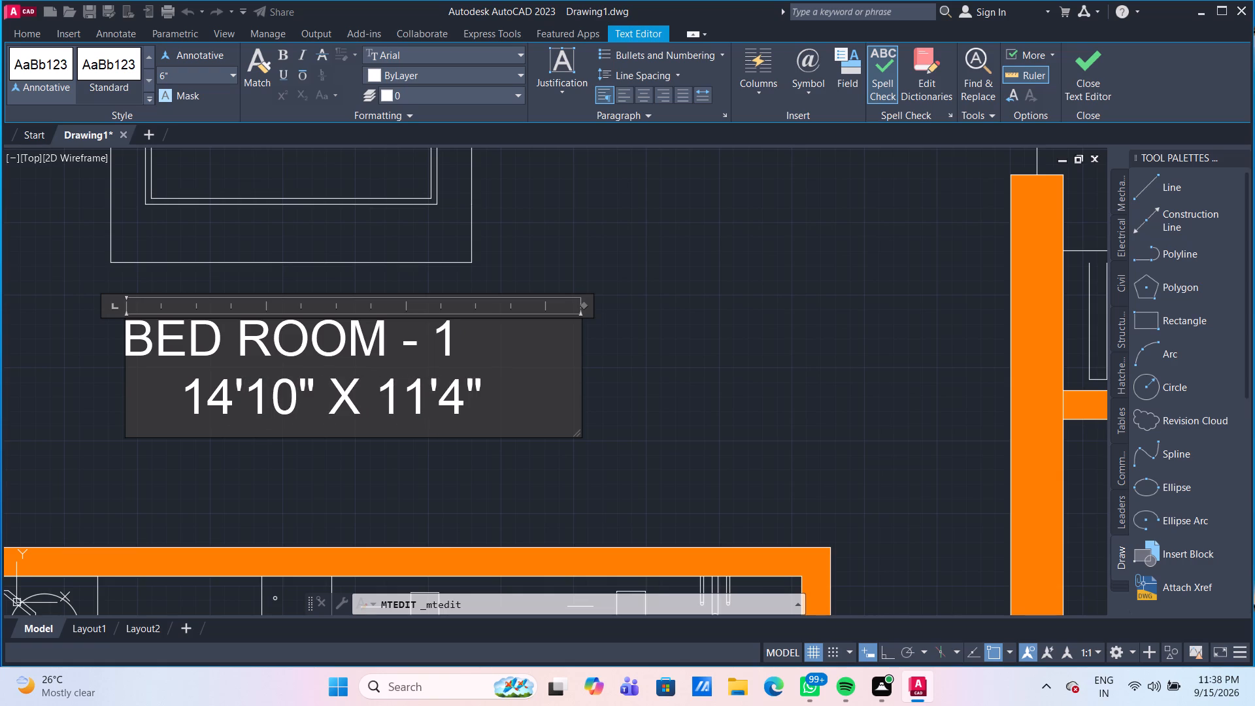
pyautogui.press('Right')
pyautogui.press('Right')
pyautogui.press('BackSpace')
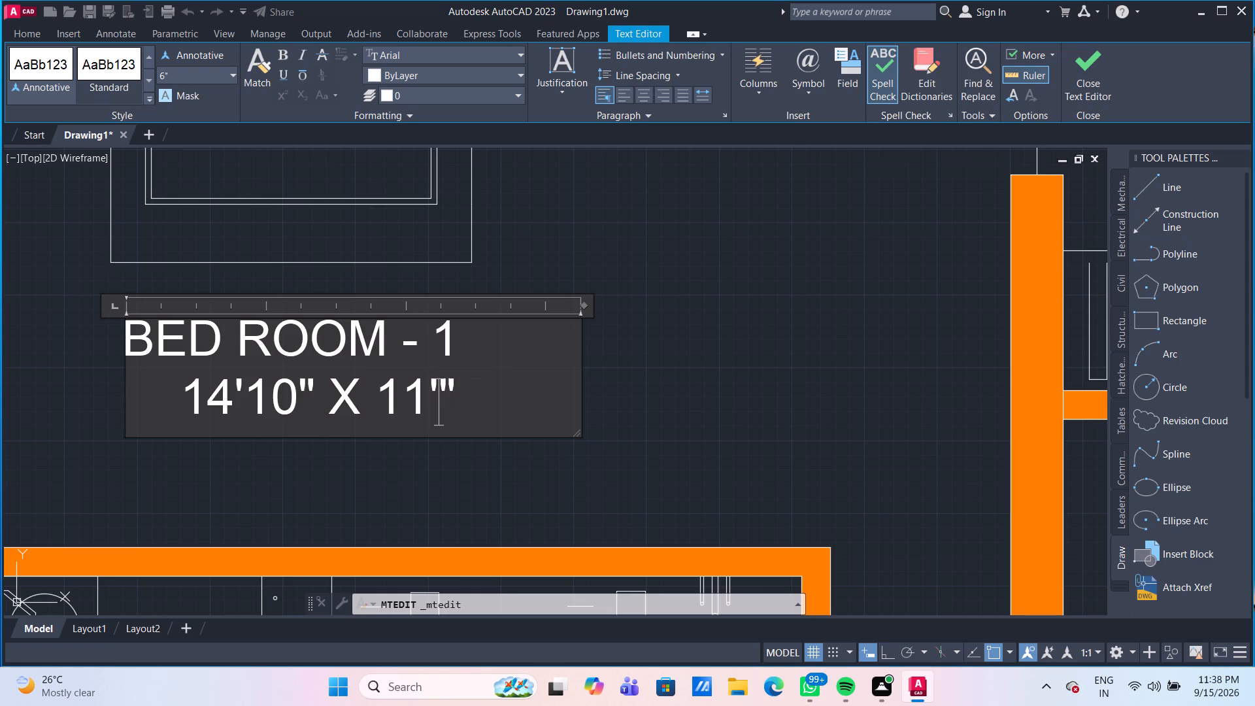
pyautogui.press('3')
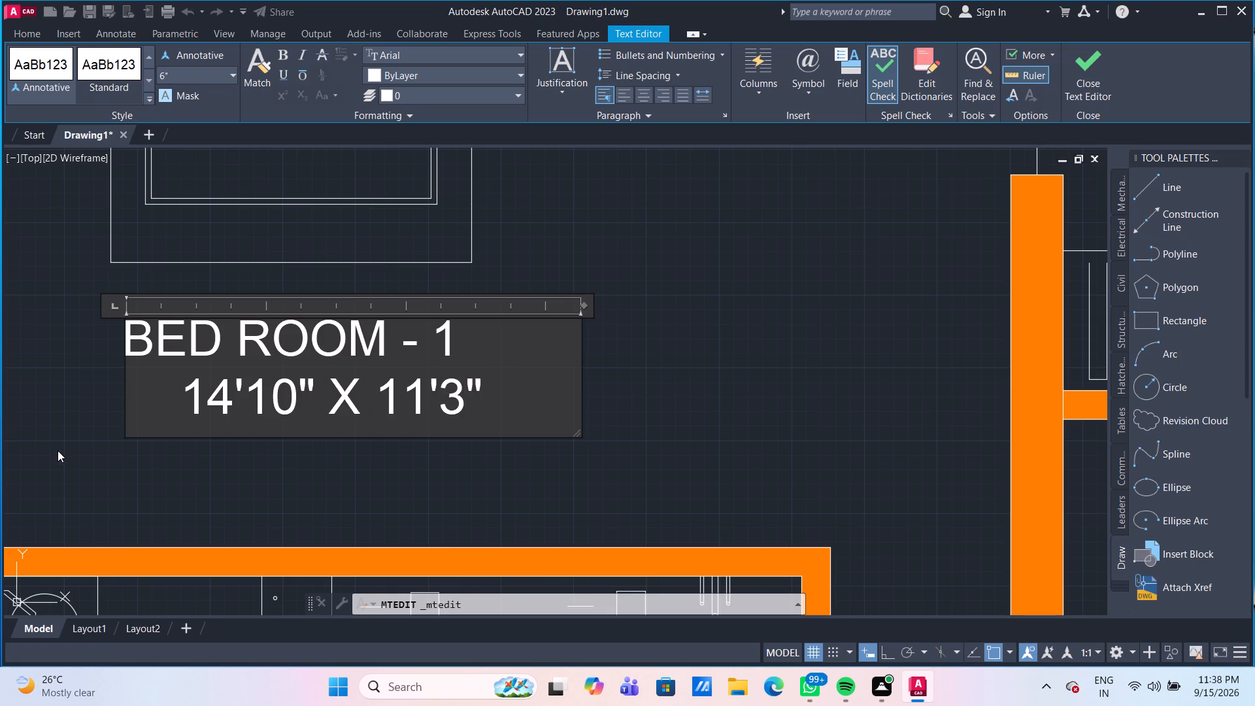
# Trim the start of the dimension line to centre it under BED ROOM - 1 as 4'10" X 11'3", and finish the text edit.
pyautogui.click(184, 397)
pyautogui.press('Right')
pyautogui.press('BackSpace')
pyautogui.press('BackSpace')
pyautogui.press('BackSpace')
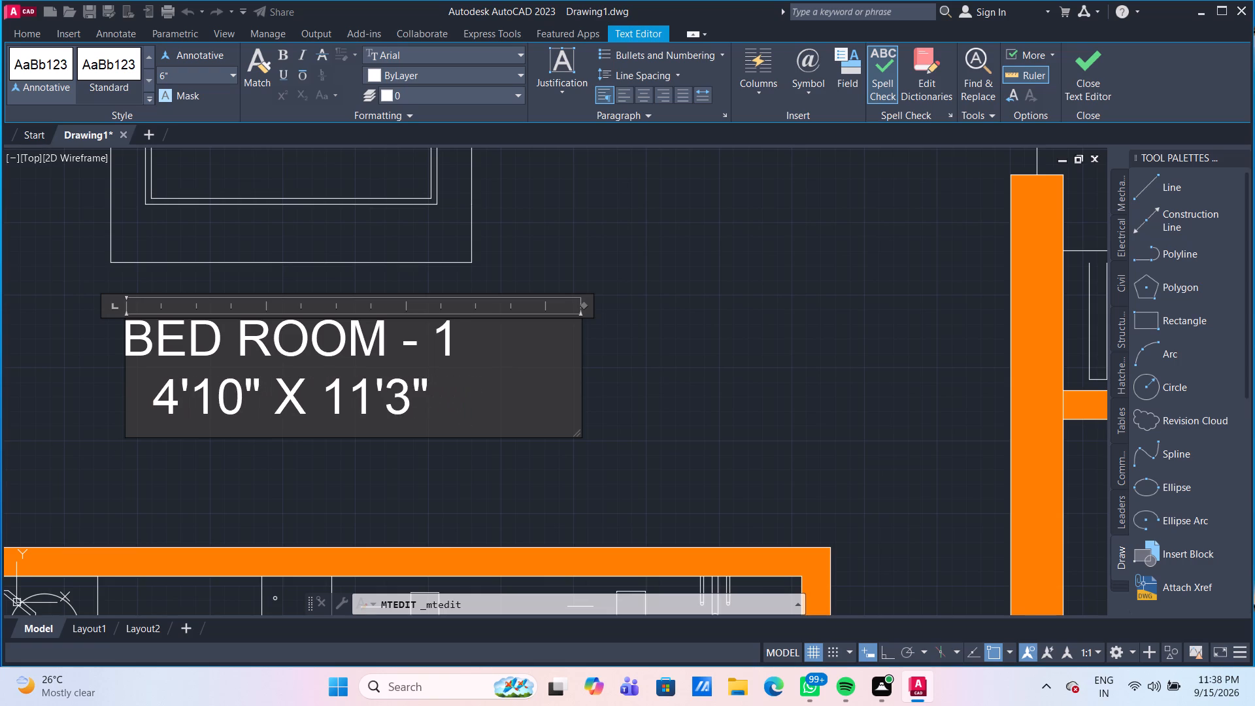
pyautogui.press('BackSpace')
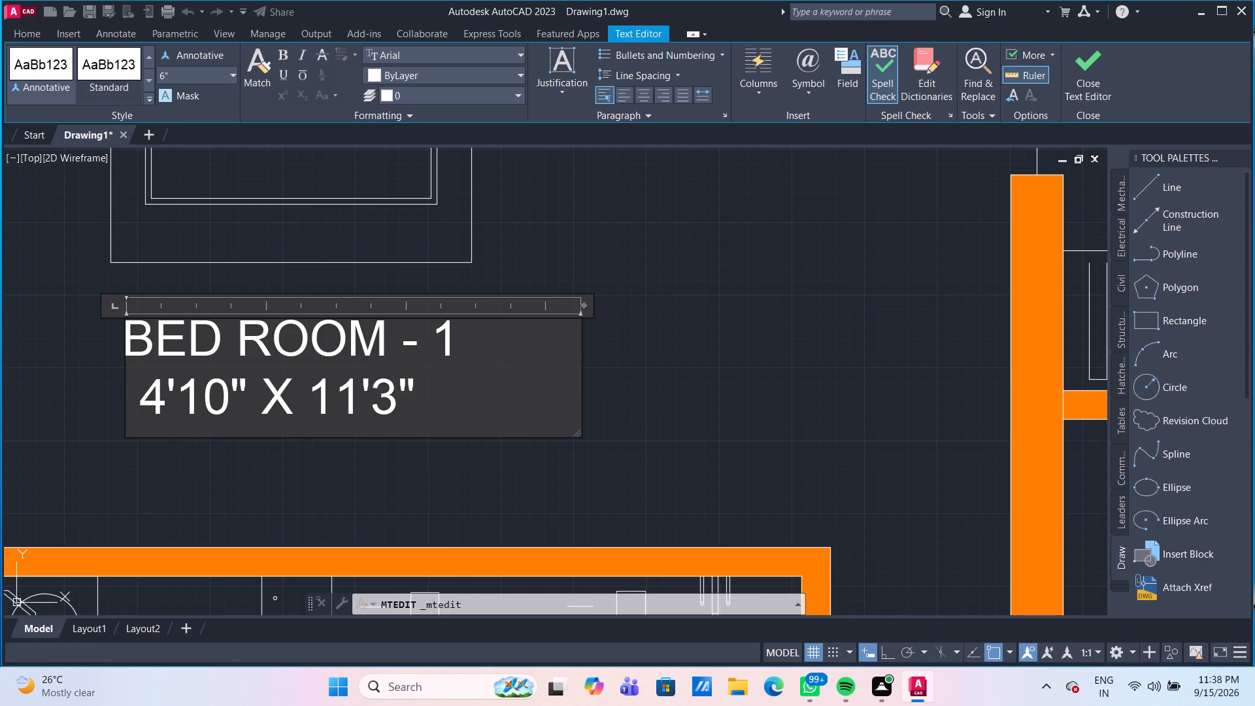
pyautogui.press('space')
pyautogui.click(335, 473)
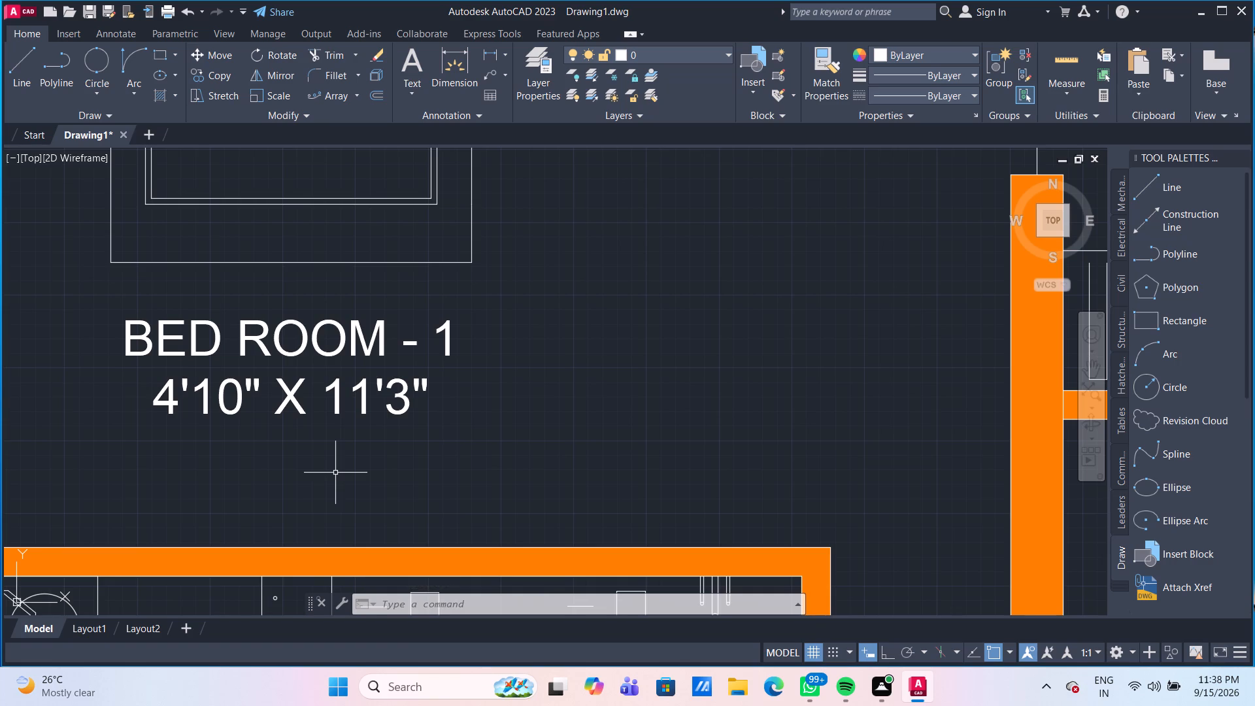
# Dimension the full outer length of the kitchen's lower wall, corner to corner, placing the dimension line just below the wall.
pyautogui.scroll(-4, 568, 380)
pyautogui.moveTo(576, 513); pyautogui.dragTo(557, 318, button='middle')
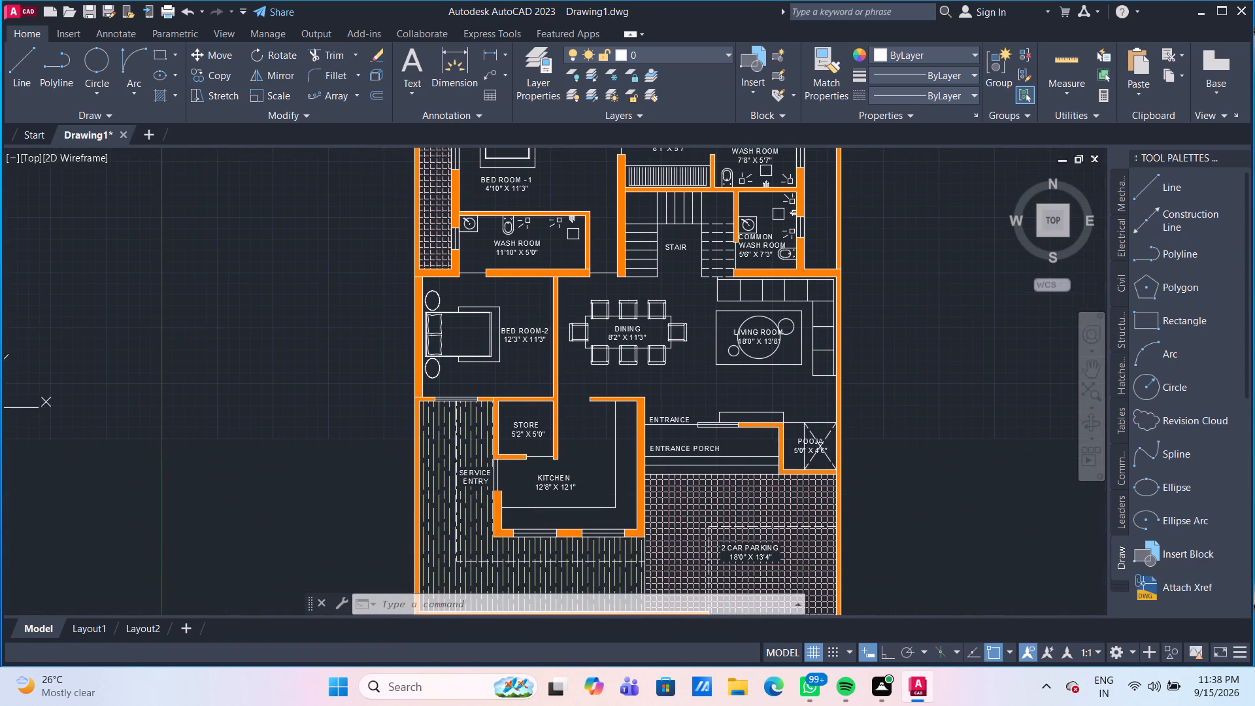
pyautogui.moveTo(513, 509); pyautogui.dragTo(523, 360, button='middle')
pyautogui.scroll(2, 545, 452)
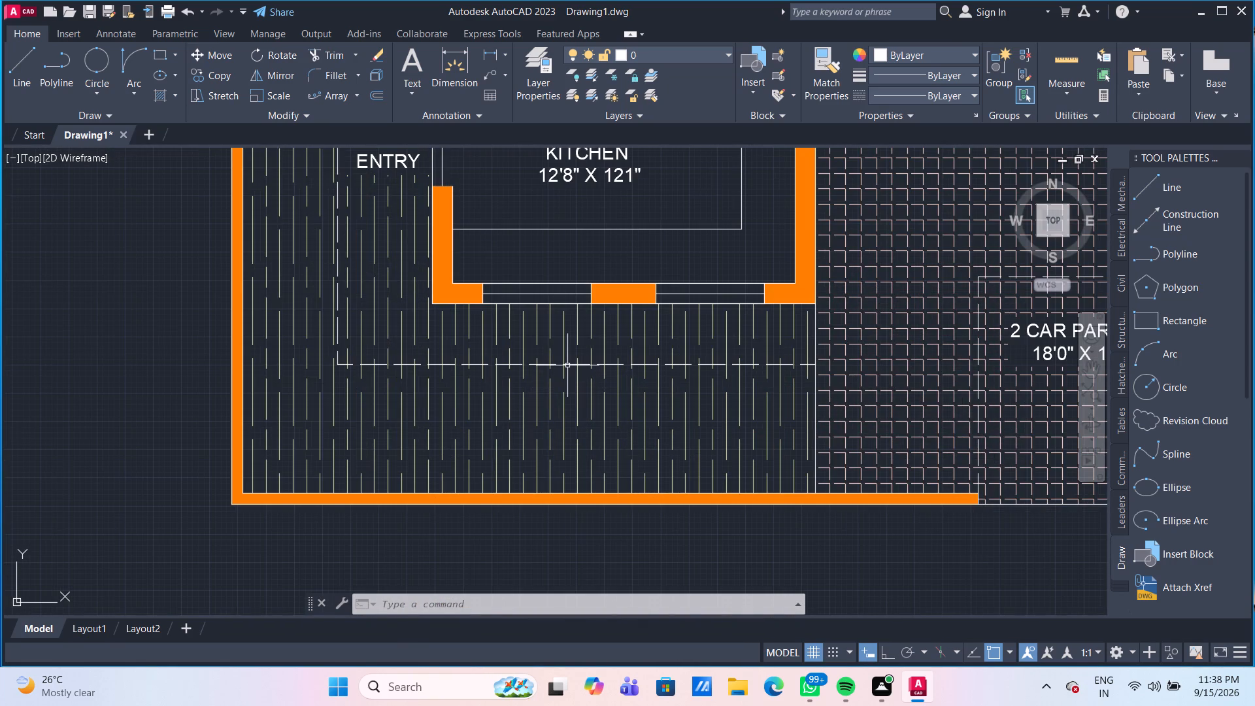
pyautogui.scroll(1, 571, 335)
pyautogui.moveTo(571, 335); pyautogui.dragTo(499, 373, button='middle')
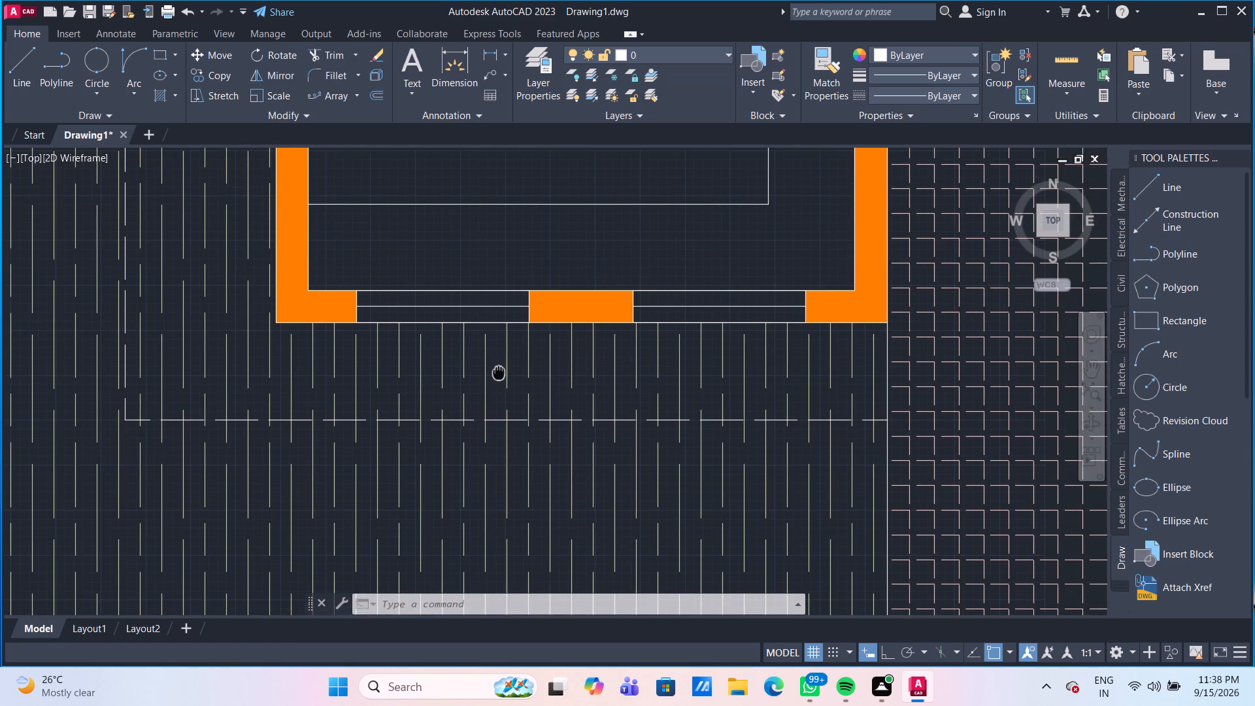
pyautogui.moveTo(499, 373); pyautogui.dragTo(497, 373, button='middle')
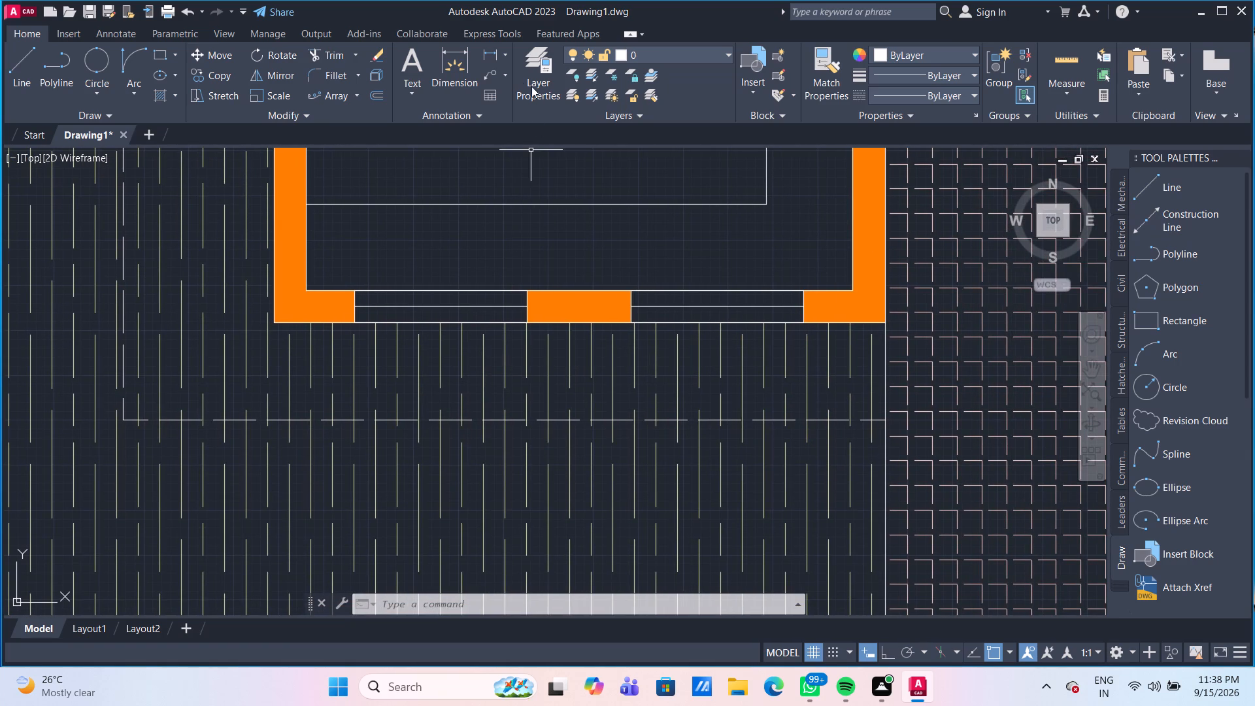
pyautogui.click(463, 67)
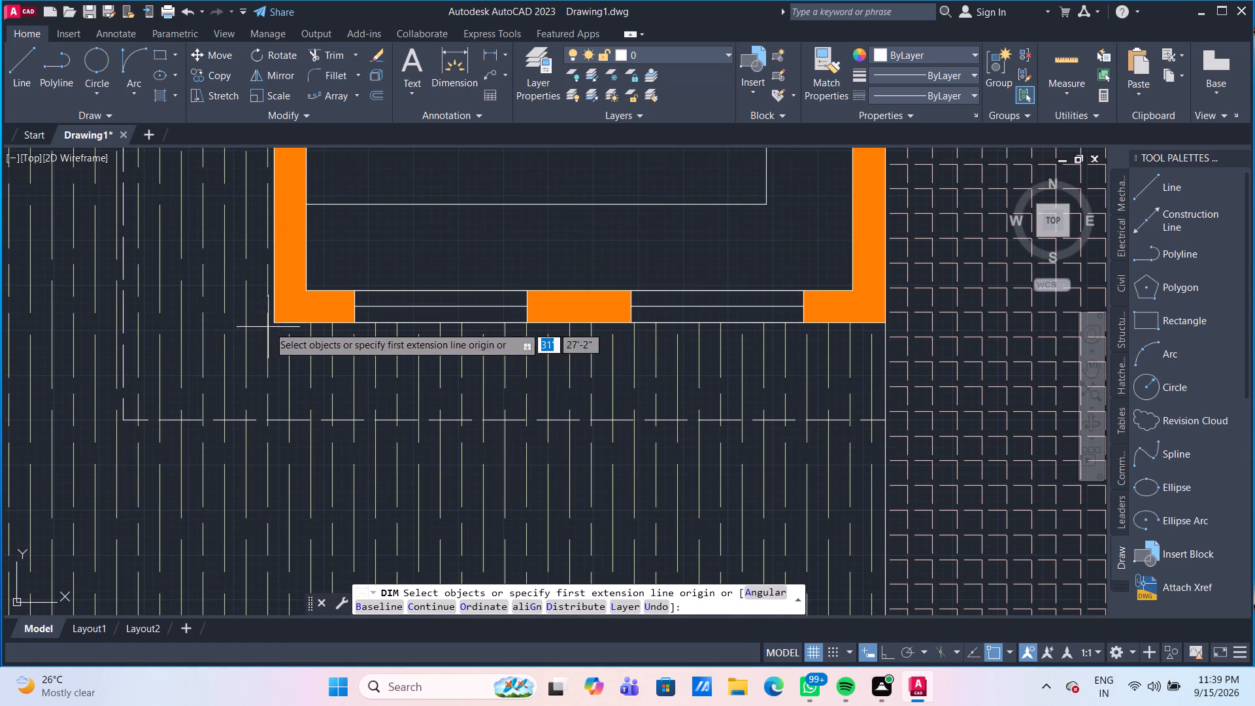
pyautogui.click(273, 324)
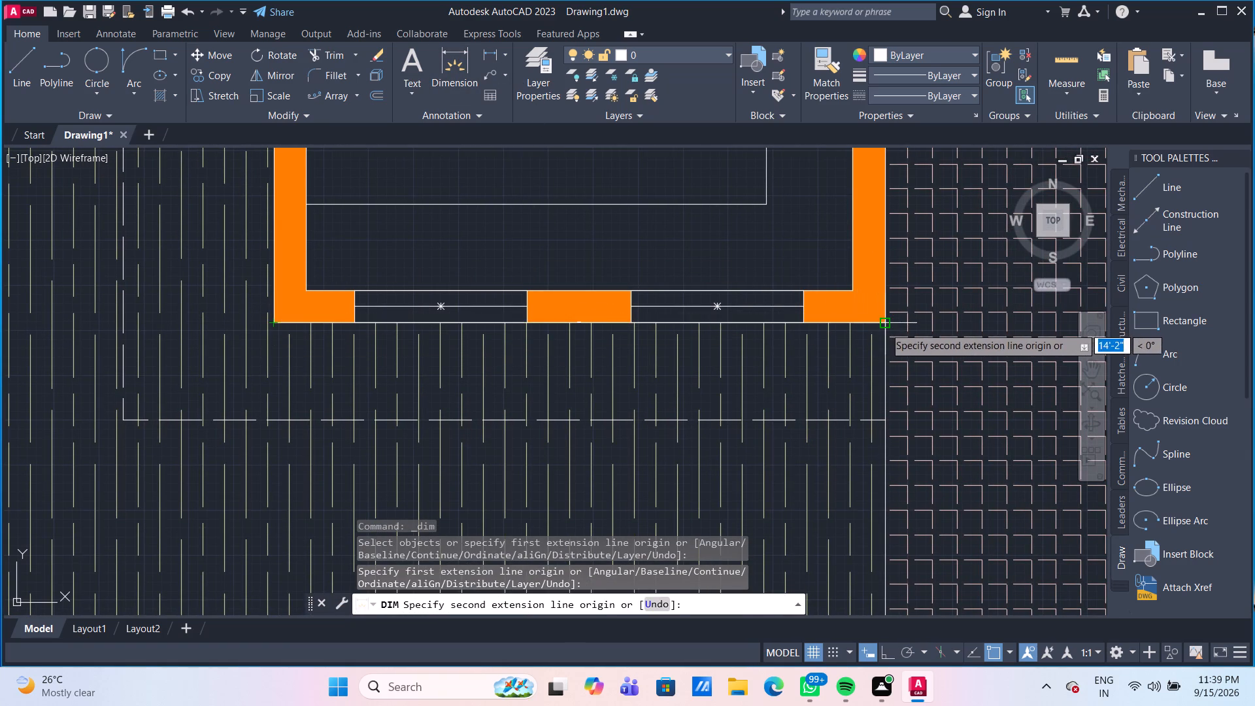
pyautogui.click(888, 327)
pyautogui.click(886, 369)
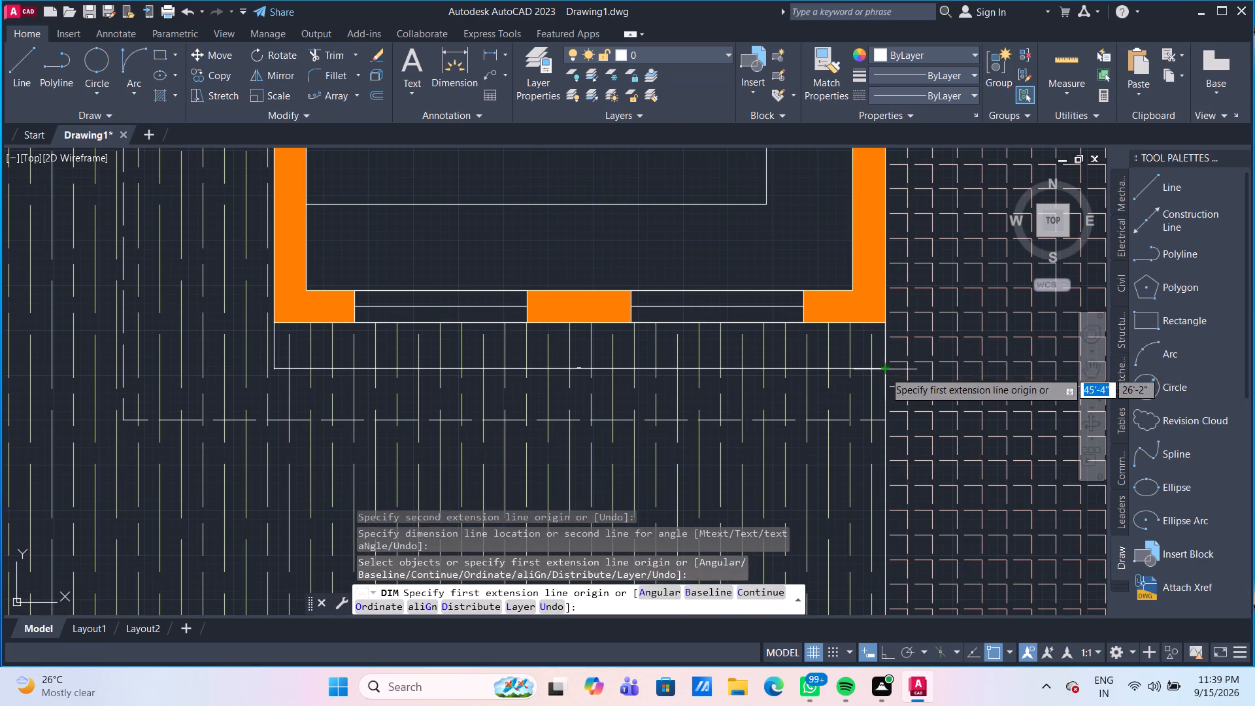
pyautogui.press('Escape')
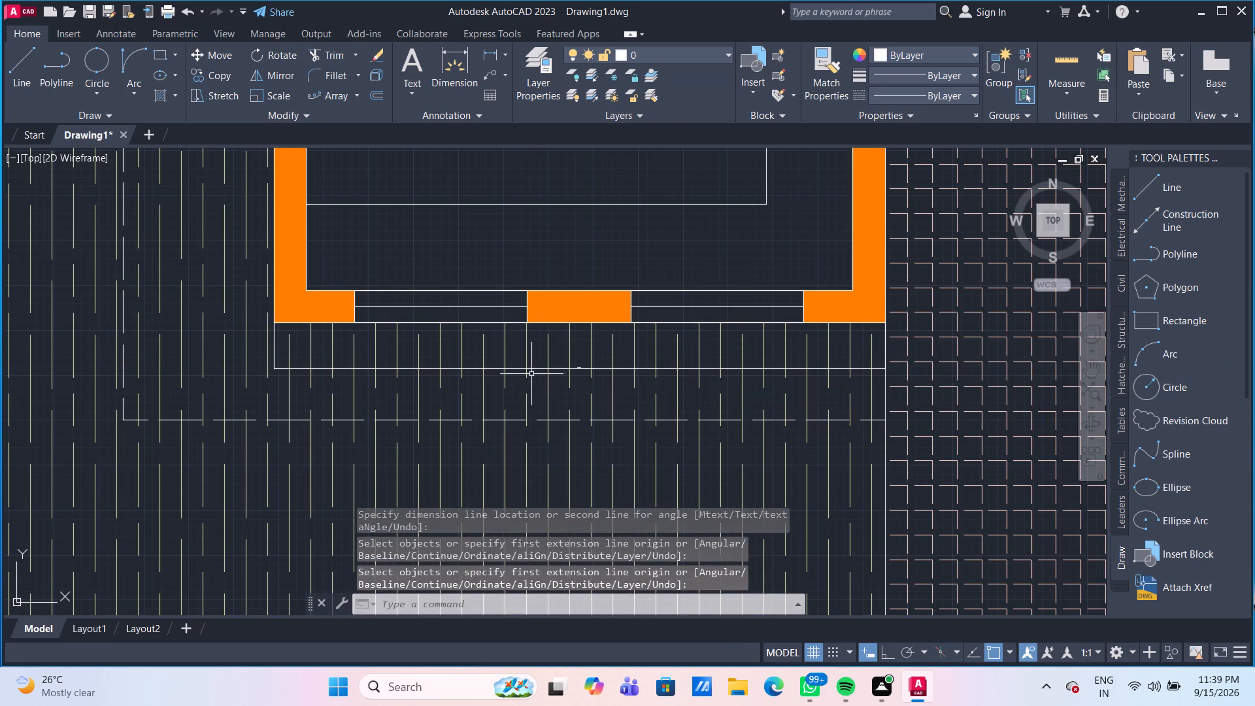
# Modify the Standard dimension style's primary units to Engineering format with 0'-0" precision.
pyautogui.scroll(1, 531, 373)
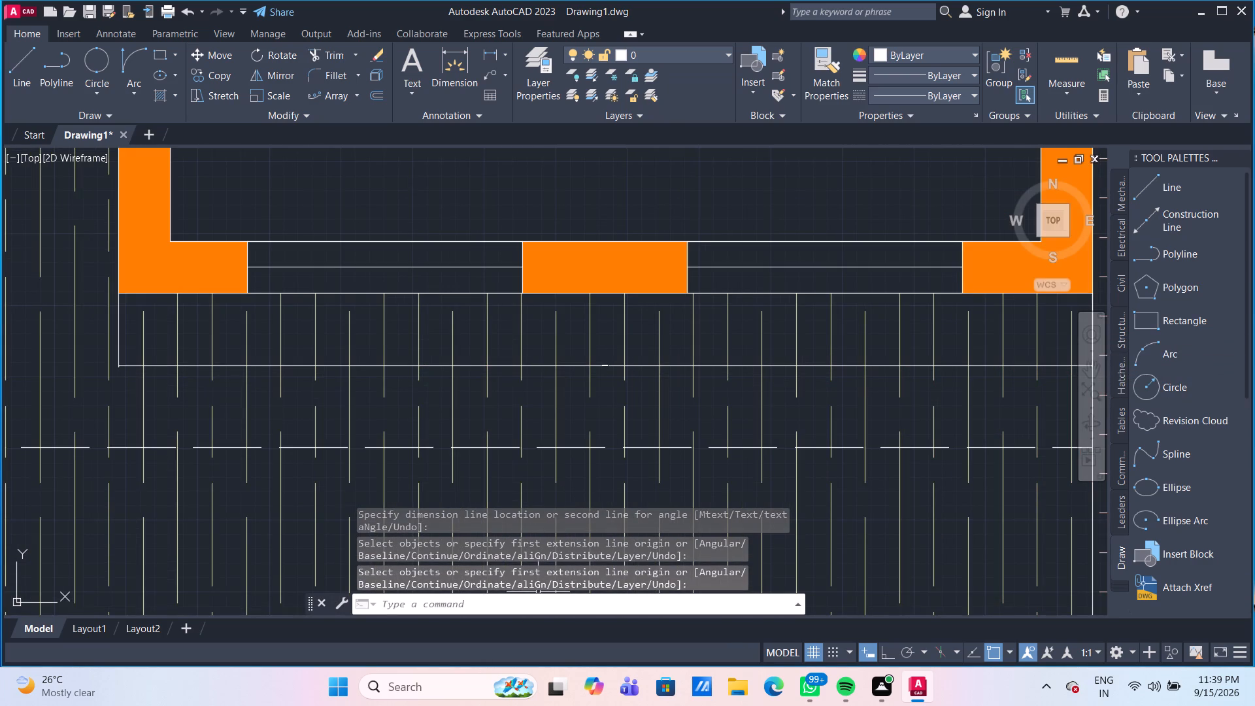
pyautogui.click(536, 602)
pyautogui.press('d')
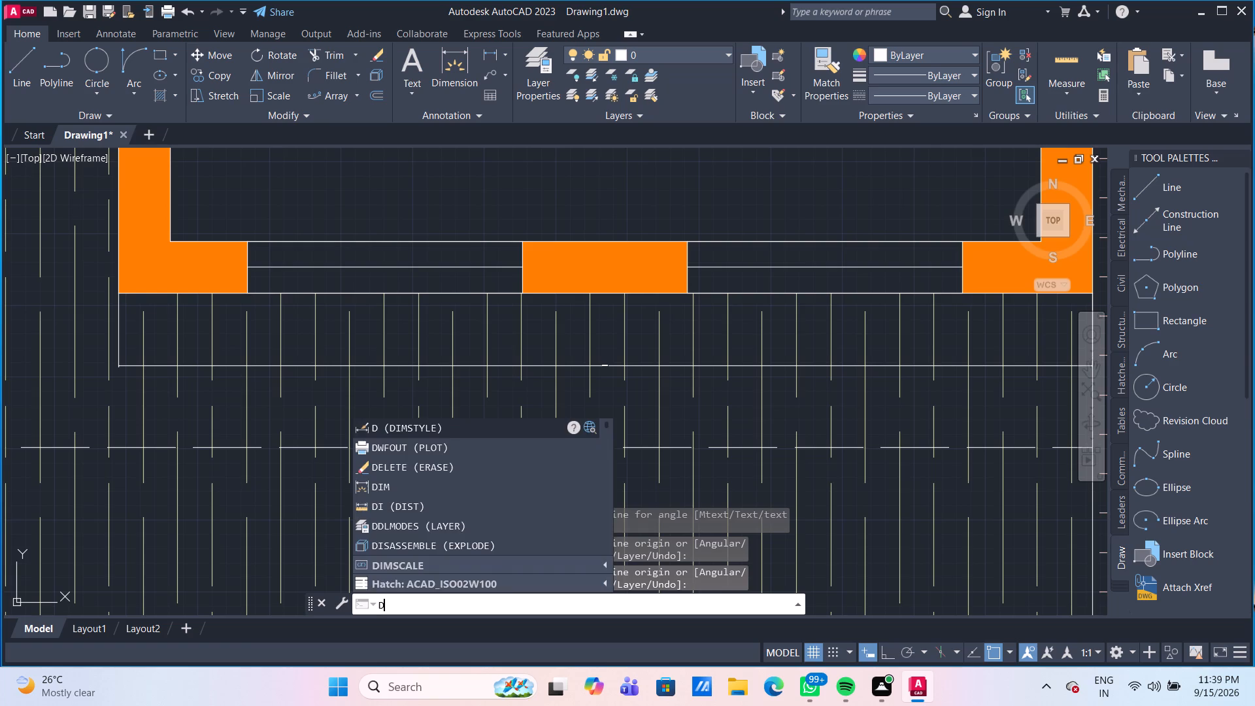
pyautogui.press('Return')
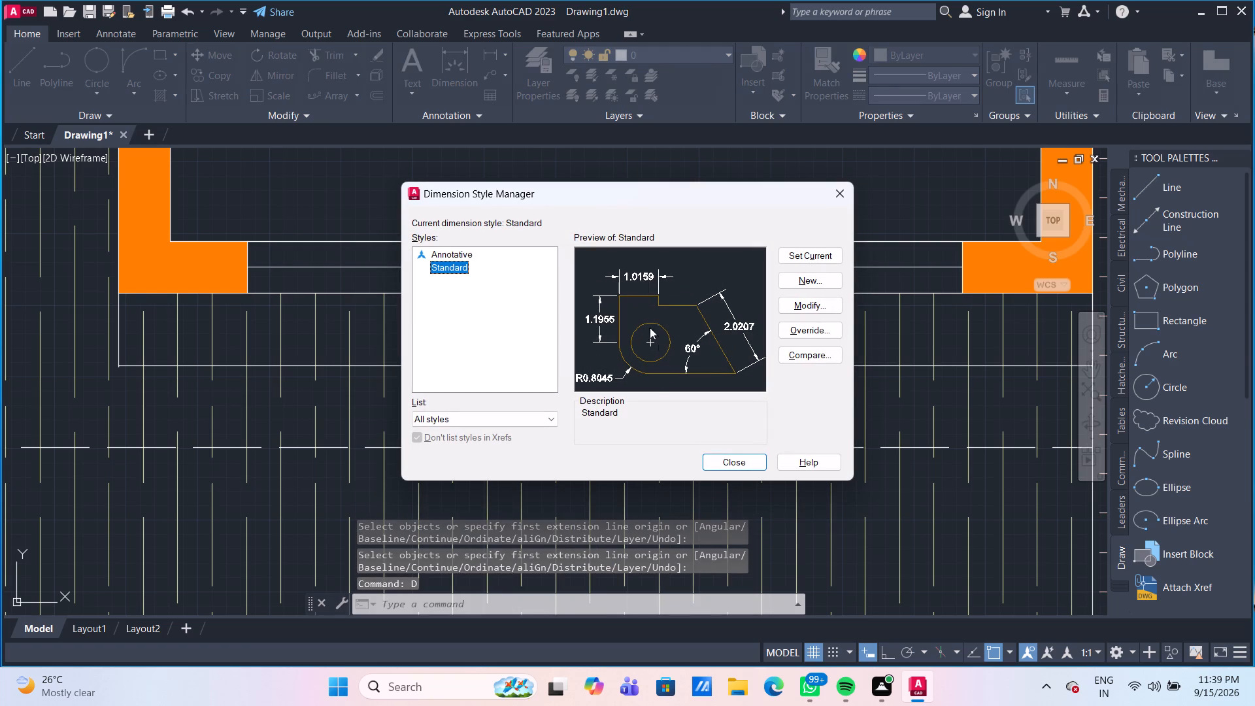
pyautogui.click(825, 305)
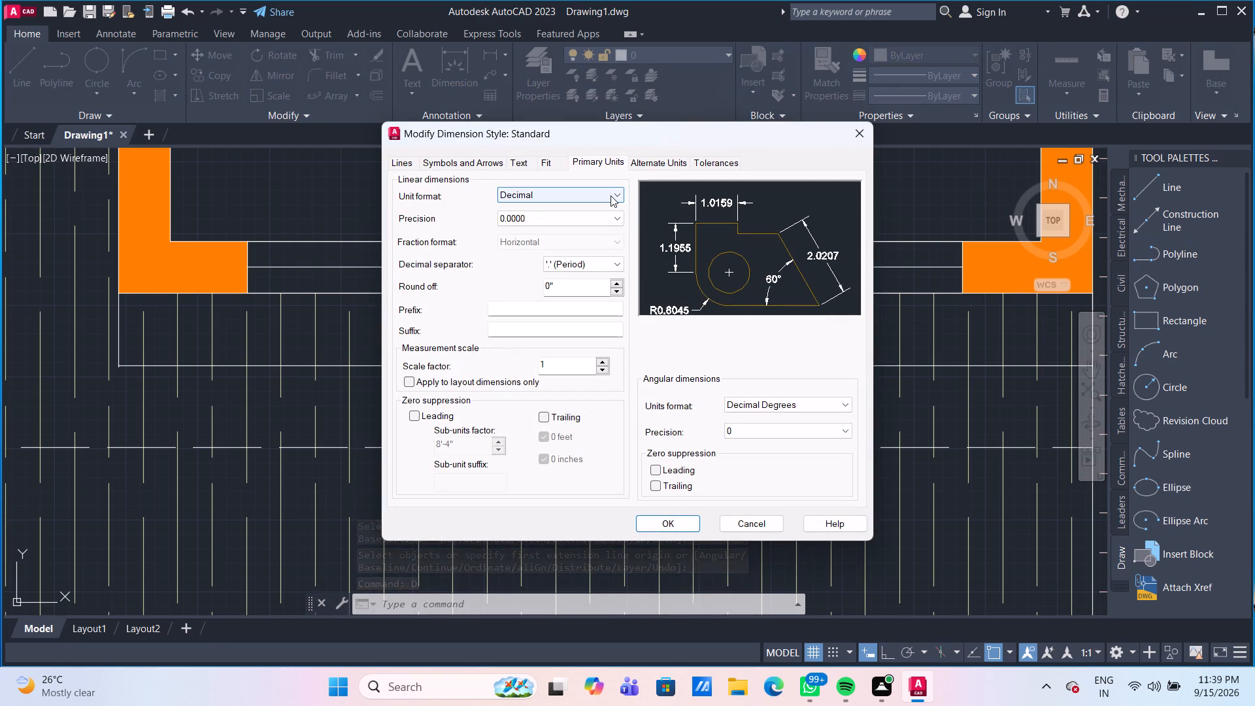
pyautogui.click(611, 195)
pyautogui.click(578, 233)
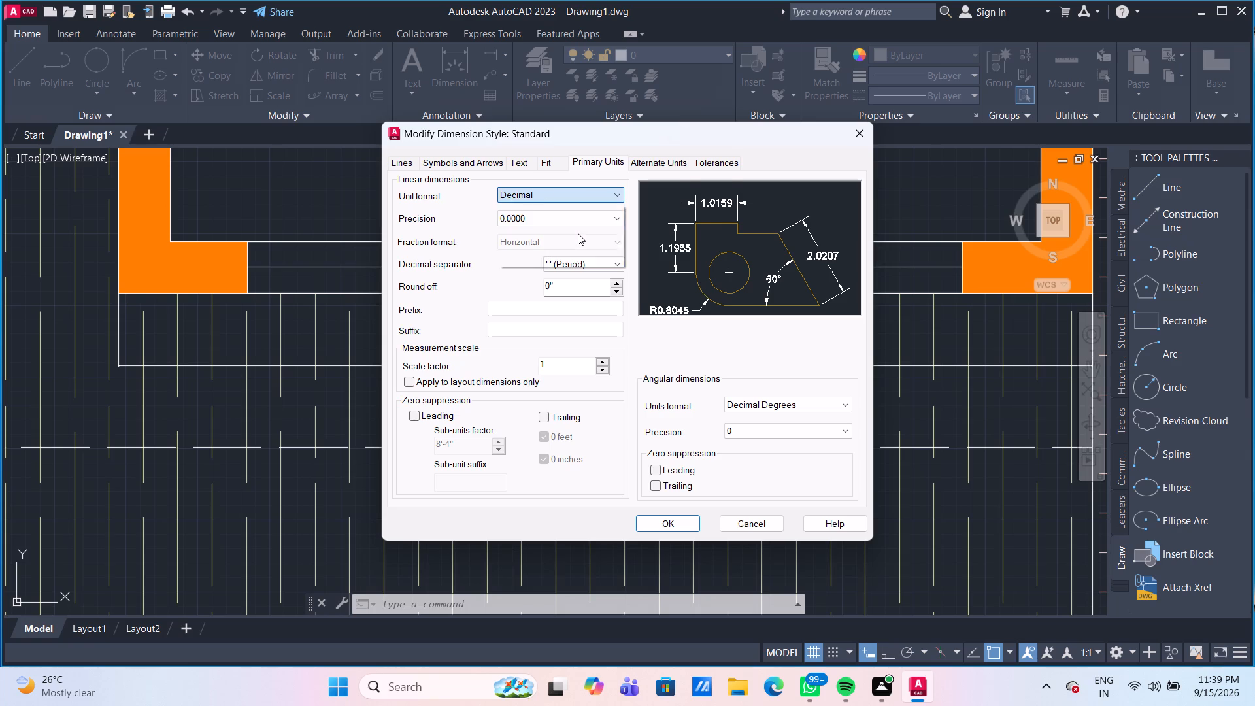
pyautogui.click(586, 222)
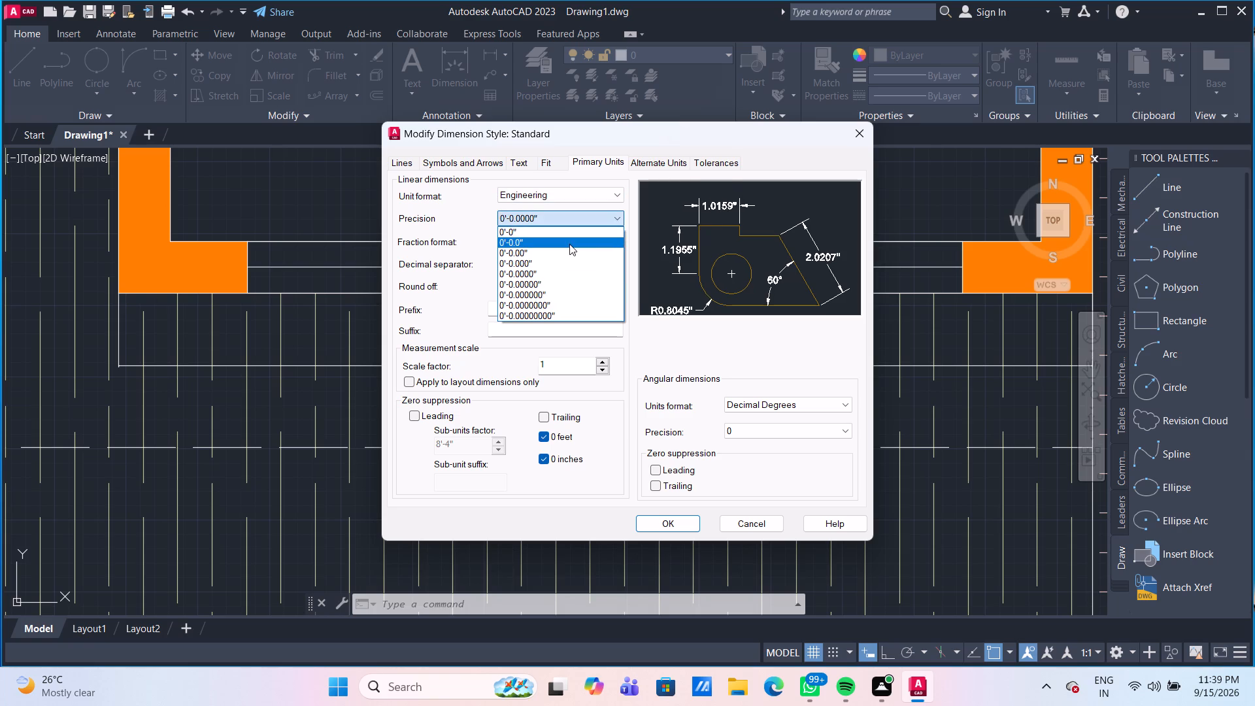
pyautogui.click(571, 234)
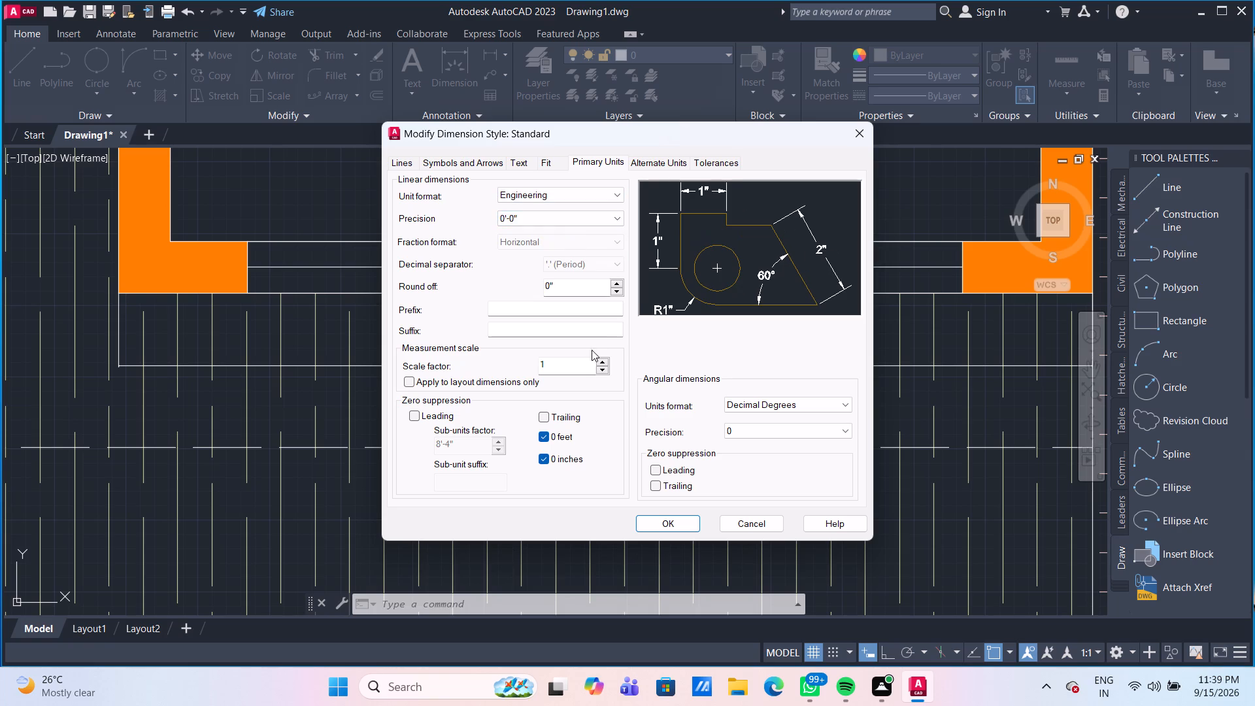
# Set the Standard dimension style's arrow size to 5" and its dimension break size to 2".
pyautogui.click(517, 162)
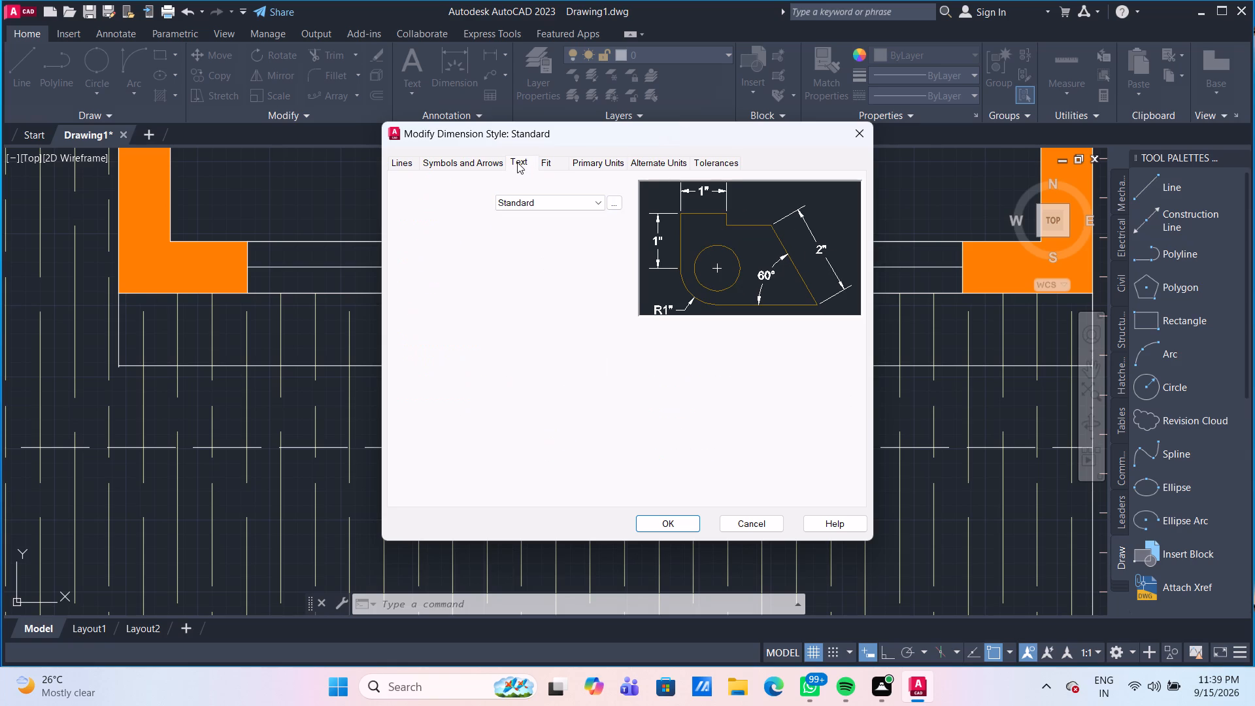
pyautogui.click(490, 163)
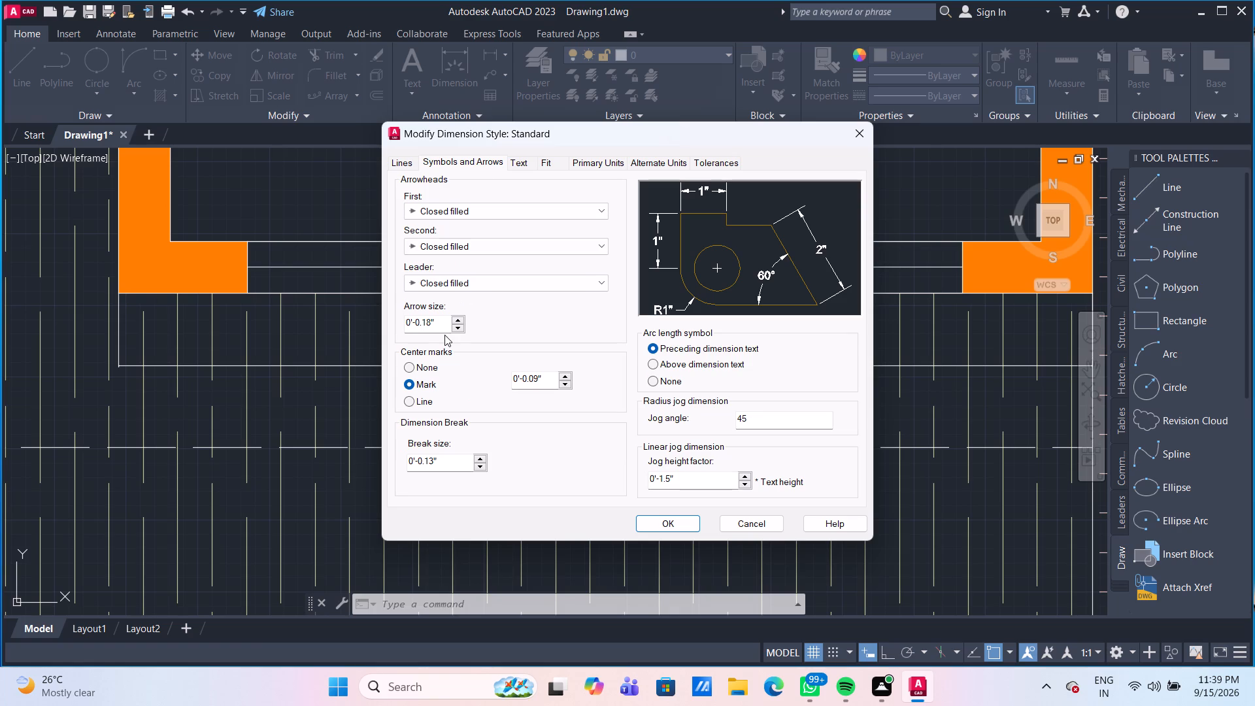
pyautogui.moveTo(437, 321); pyautogui.dragTo(396, 312)
pyautogui.press('5')
pyautogui.hotkey('shift', '"')
pyautogui.press('Return')
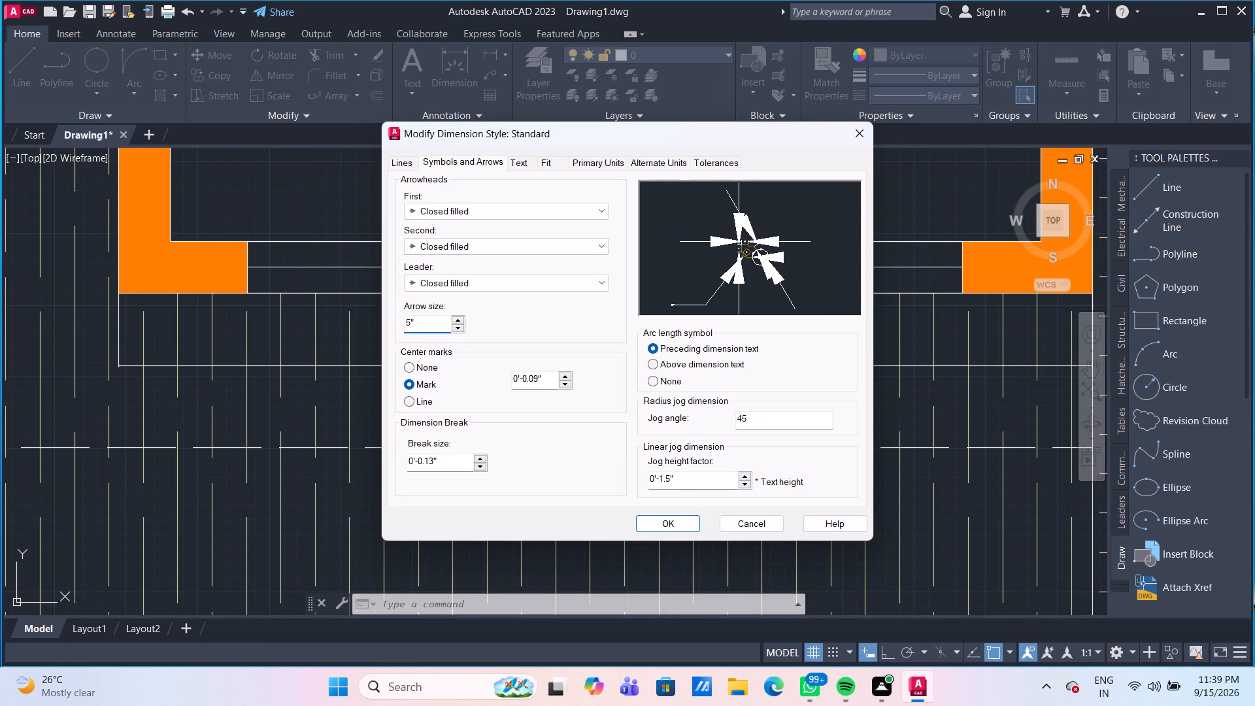
pyautogui.moveTo(442, 461); pyautogui.dragTo(401, 457)
pyautogui.write('2"')
pyautogui.press('Return')
# Set the dimension text height to 6" and the offset from the dimension line to 2", and apply Standard as the current style.
pyautogui.click(523, 161)
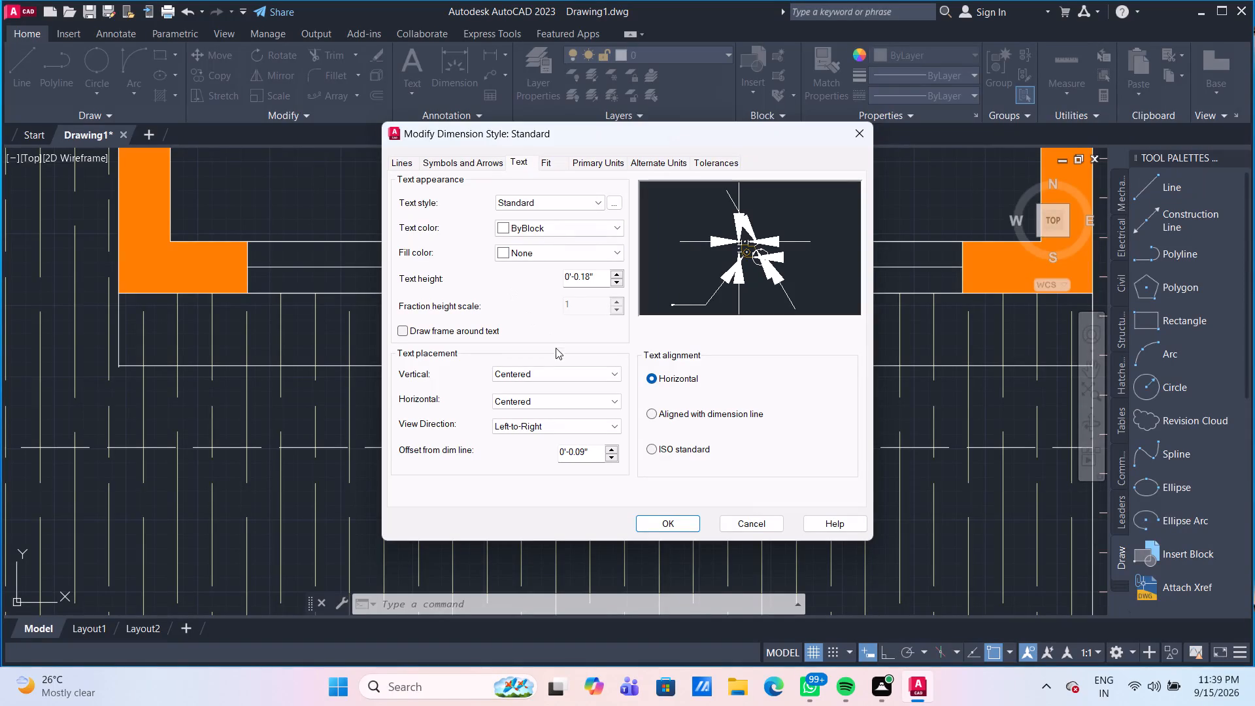
pyautogui.moveTo(595, 277); pyautogui.dragTo(576, 276)
pyautogui.moveTo(576, 276); pyautogui.dragTo(555, 275)
pyautogui.write('6"')
pyautogui.press('Return')
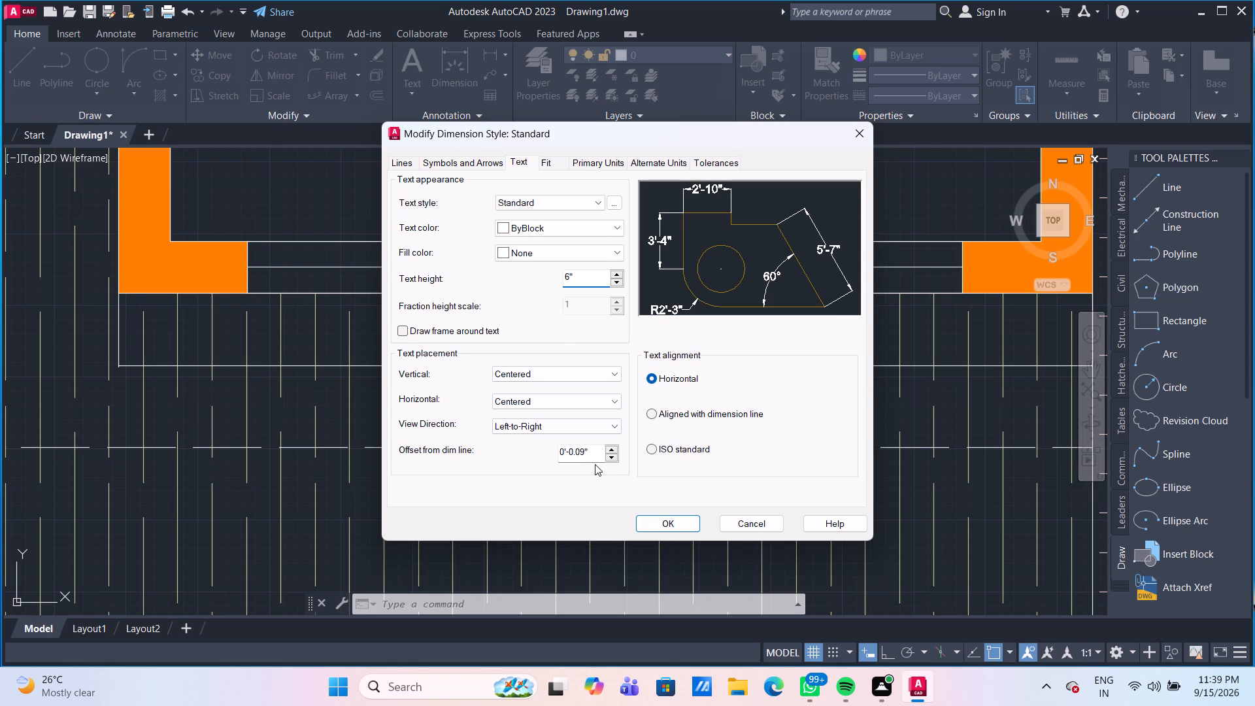
pyautogui.moveTo(595, 455); pyautogui.dragTo(544, 441)
pyautogui.write('2"')
pyautogui.press('Return')
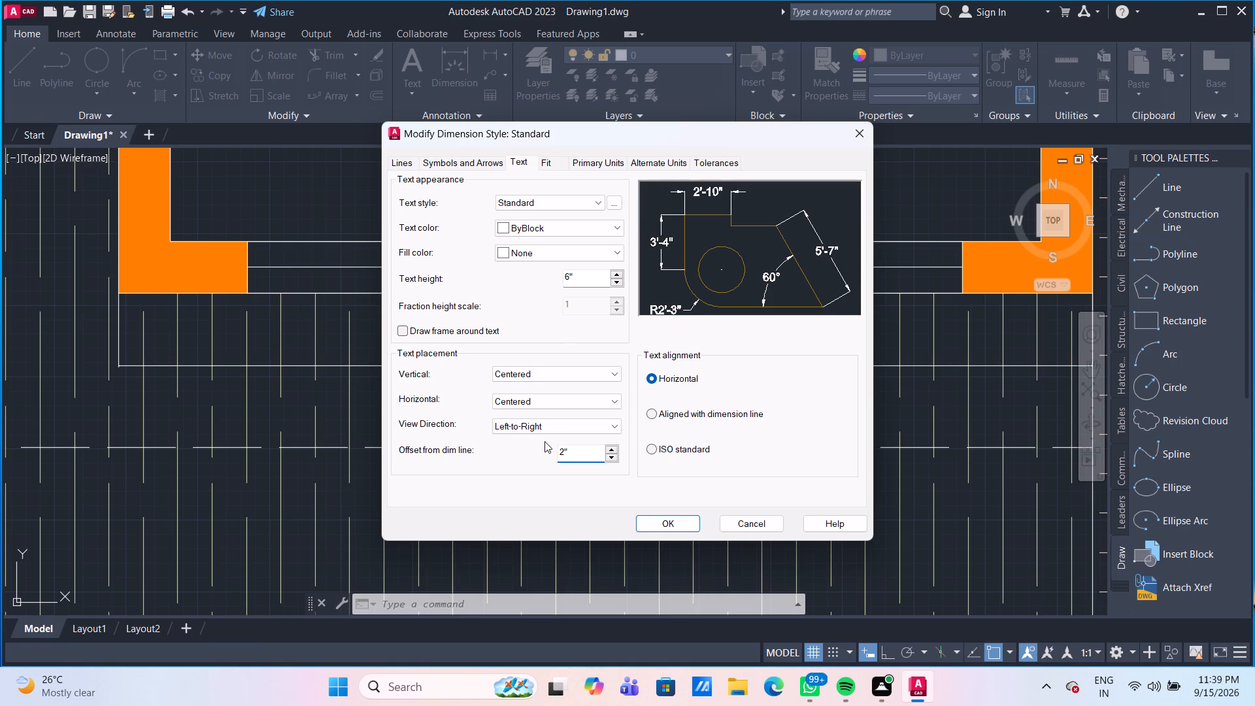
pyautogui.click(591, 163)
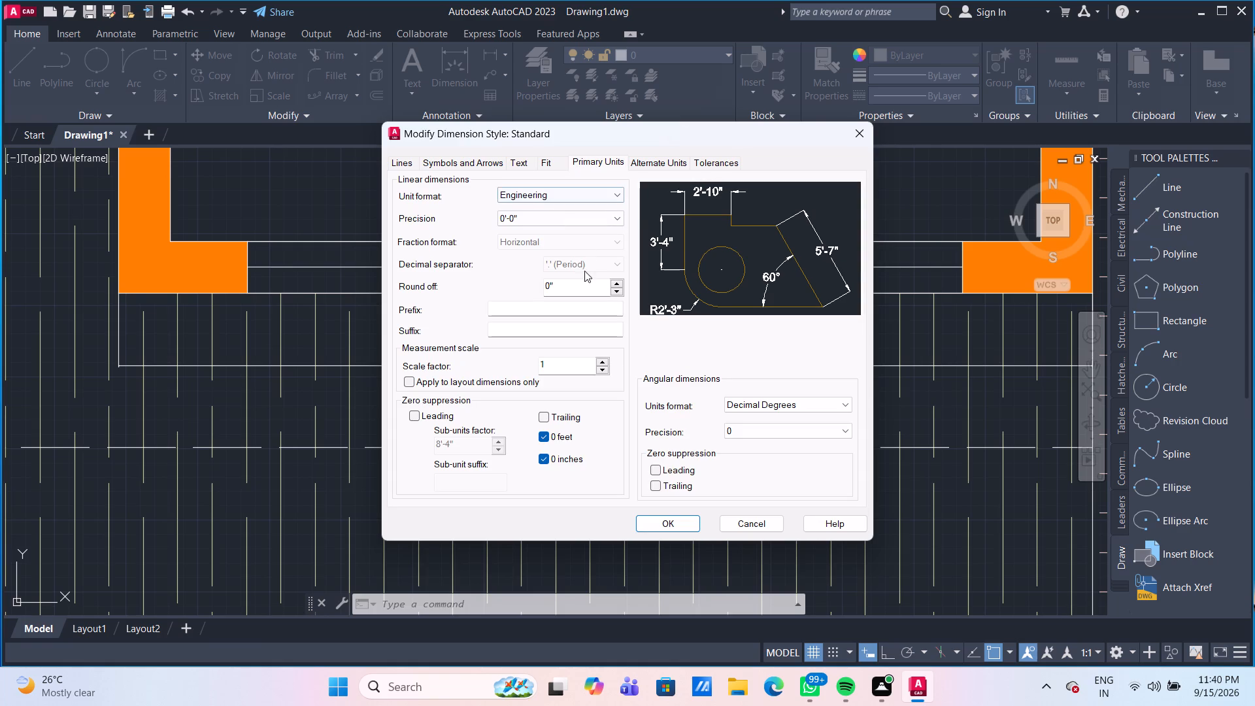
pyautogui.click(516, 165)
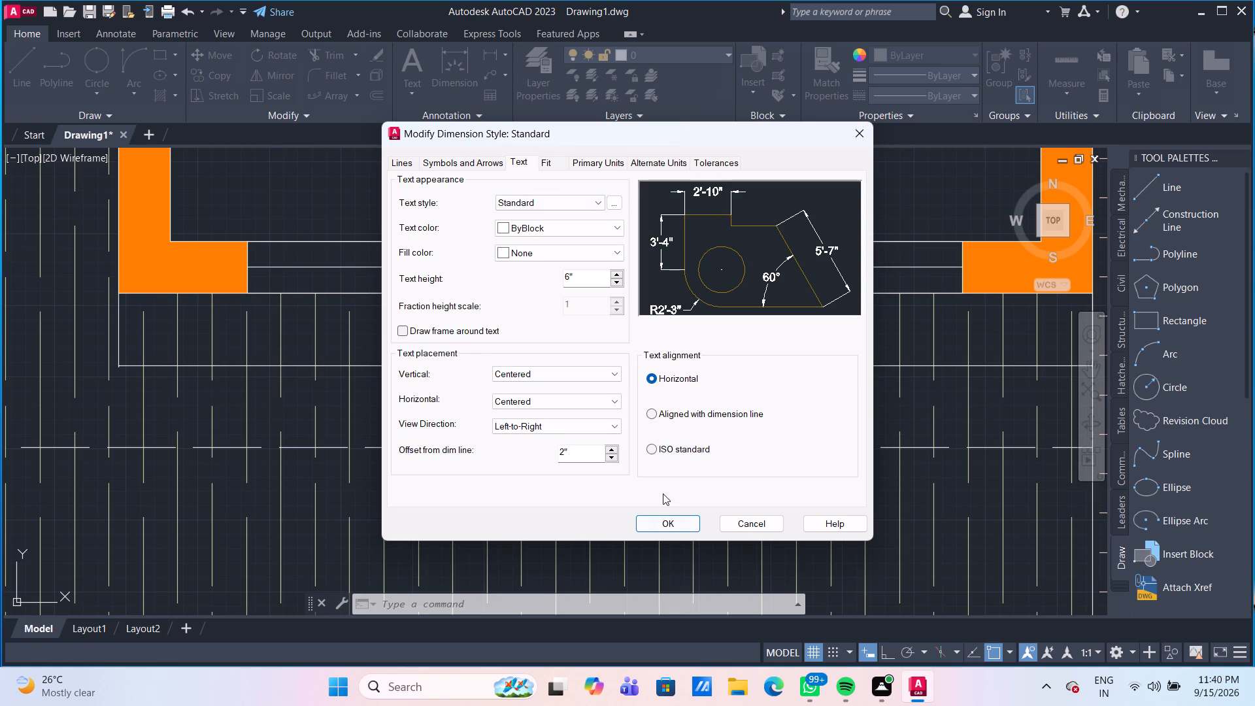
pyautogui.click(673, 524)
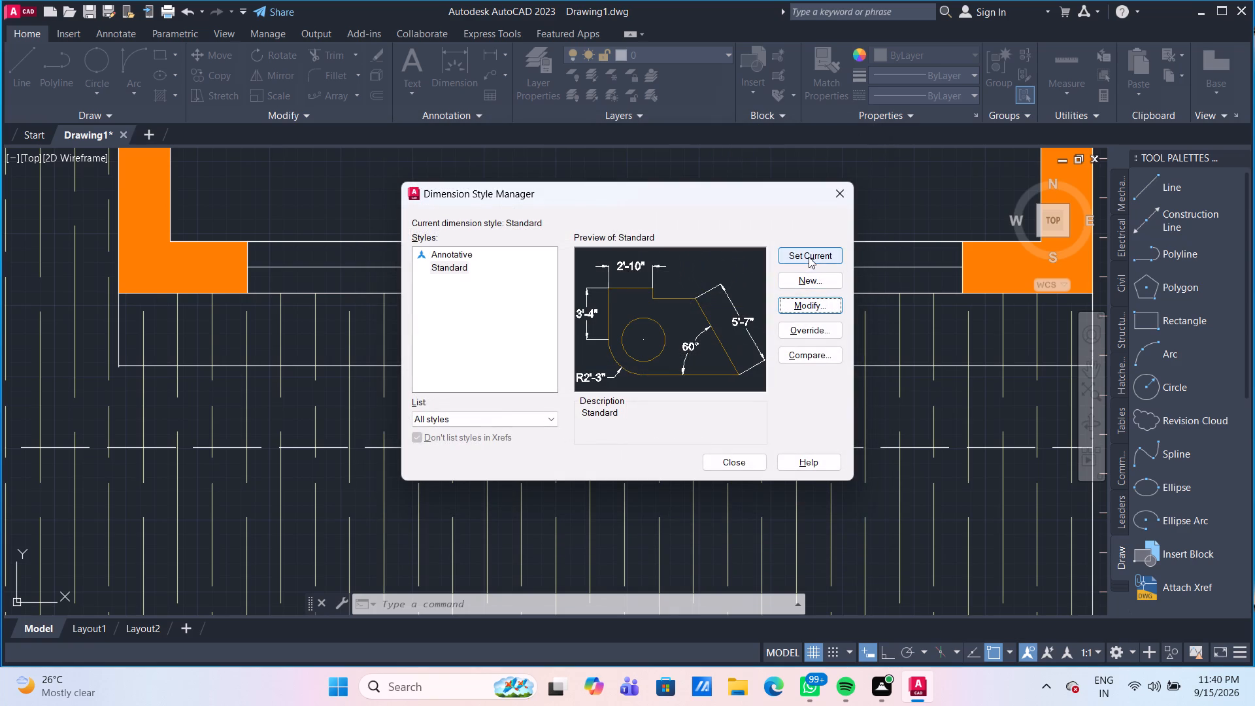
pyautogui.click(809, 257)
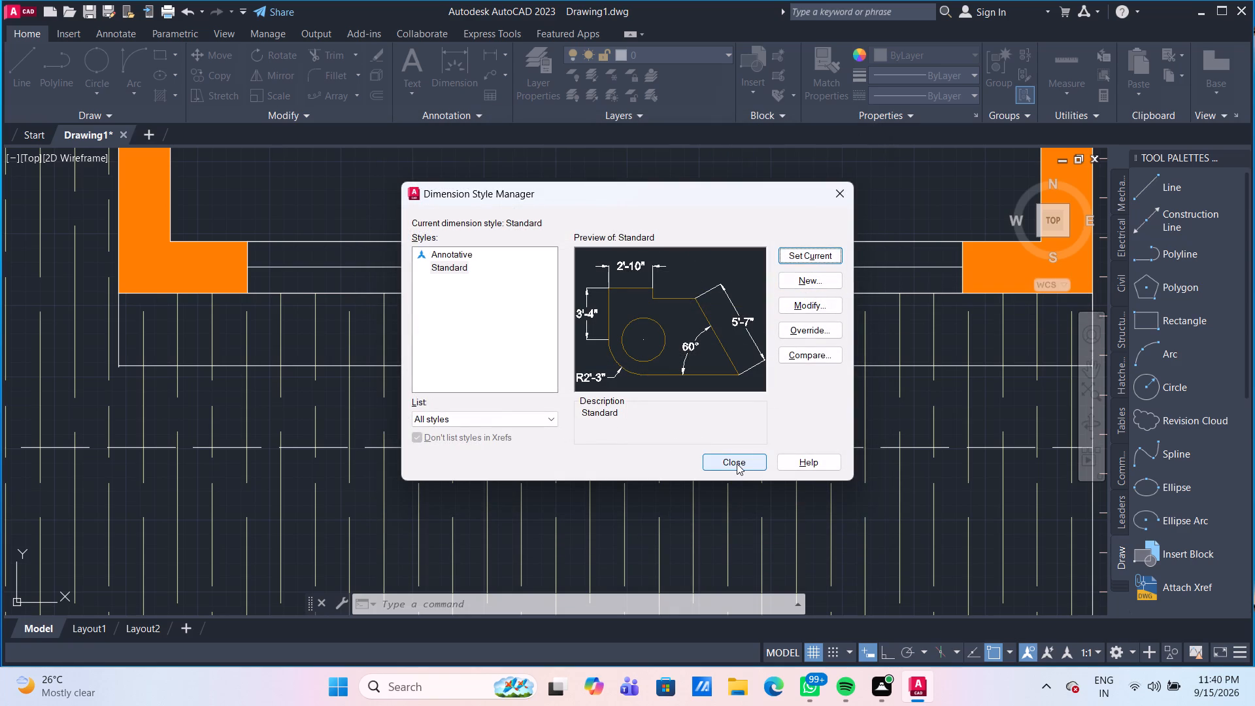
pyautogui.click(737, 463)
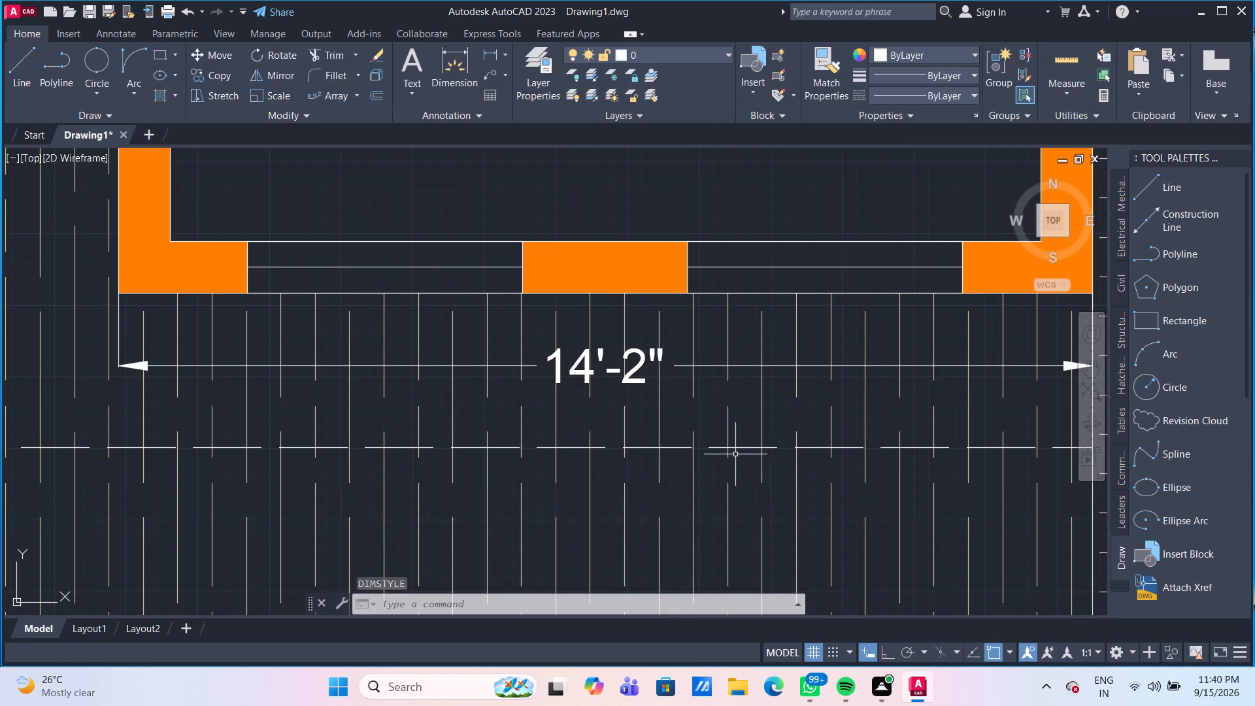
# Dimension the vertical gap between the kitchen's lower wall and the lower boundary wall, in line with the outer end of the right-hand kitchen window.
pyautogui.scroll(-2, 735, 454)
pyautogui.scroll(1, 773, 460)
pyautogui.moveTo(772, 458); pyautogui.dragTo(755, 429, button='middle')
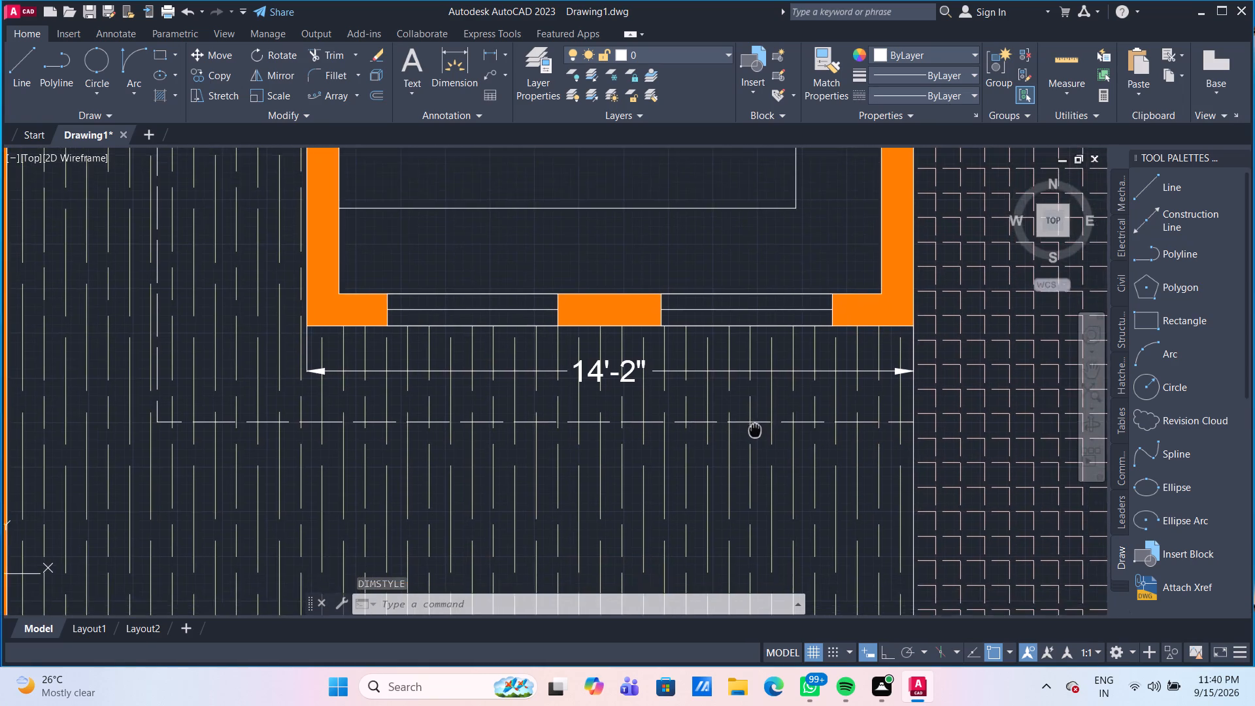
pyautogui.moveTo(755, 429); pyautogui.dragTo(755, 427, button='middle')
pyautogui.scroll(-2, 755, 427)
pyautogui.moveTo(751, 454); pyautogui.dragTo(724, 425, button='middle')
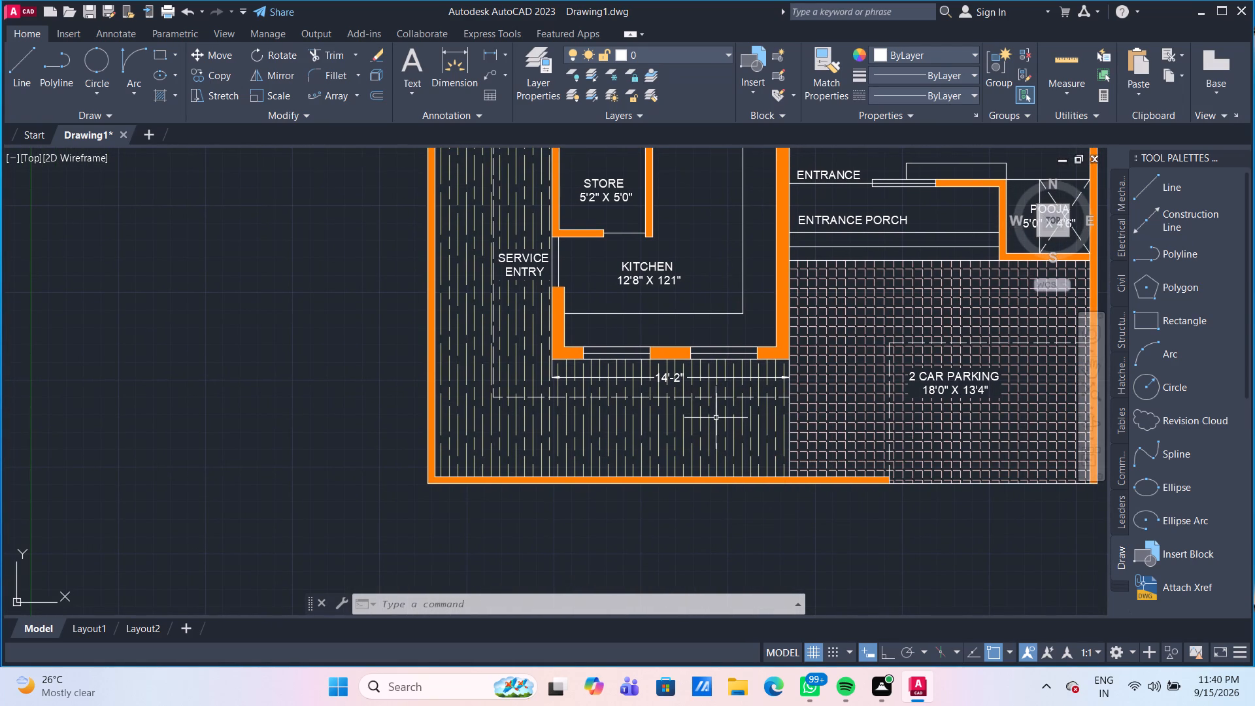
pyautogui.scroll(2, 770, 452)
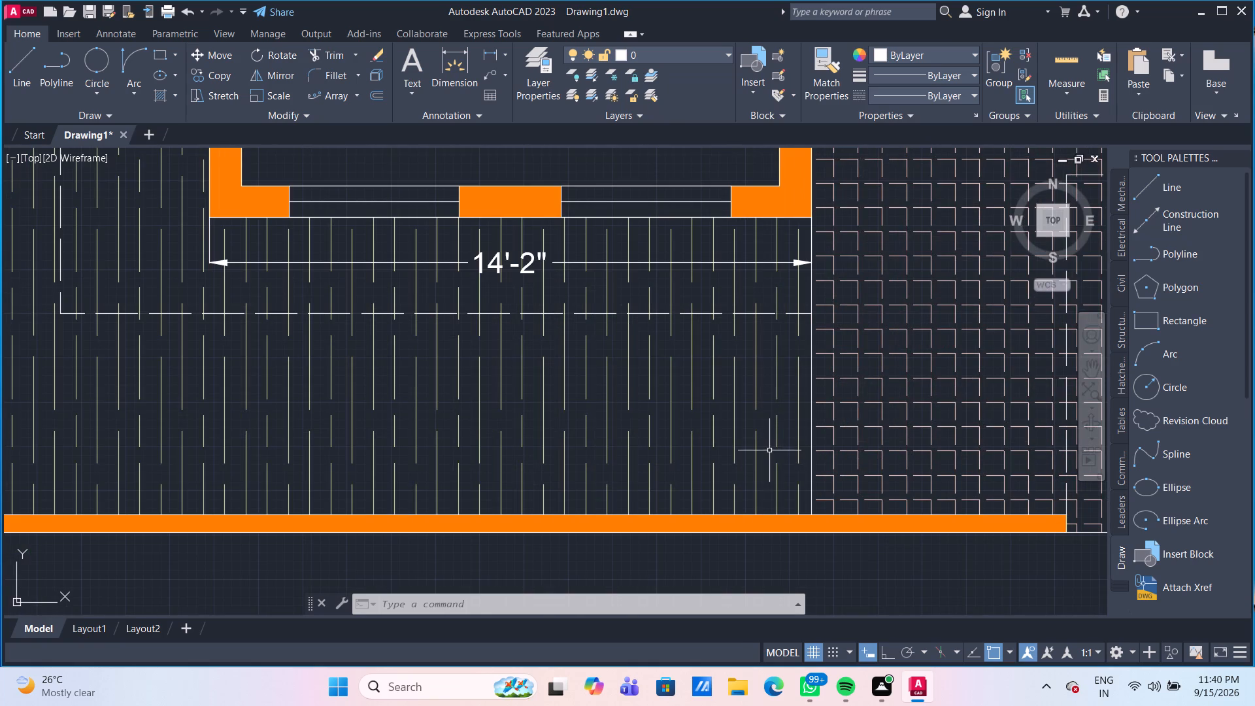
pyautogui.click(465, 64)
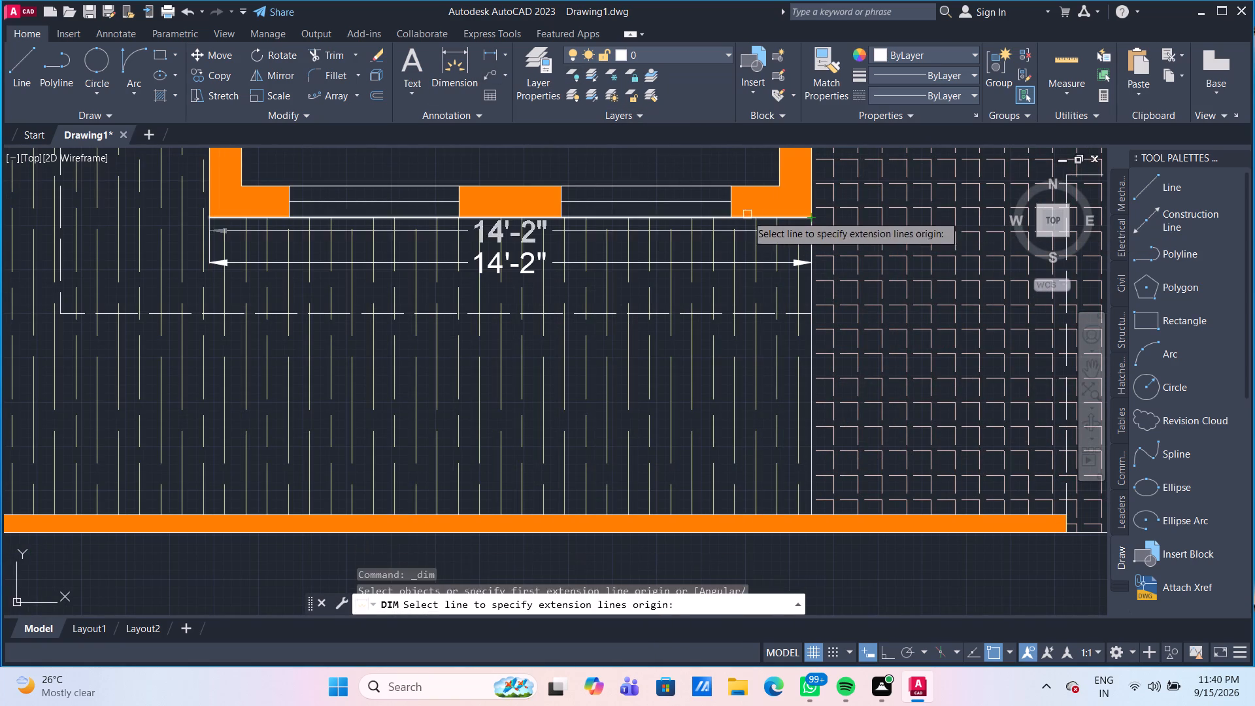
pyautogui.click(729, 220)
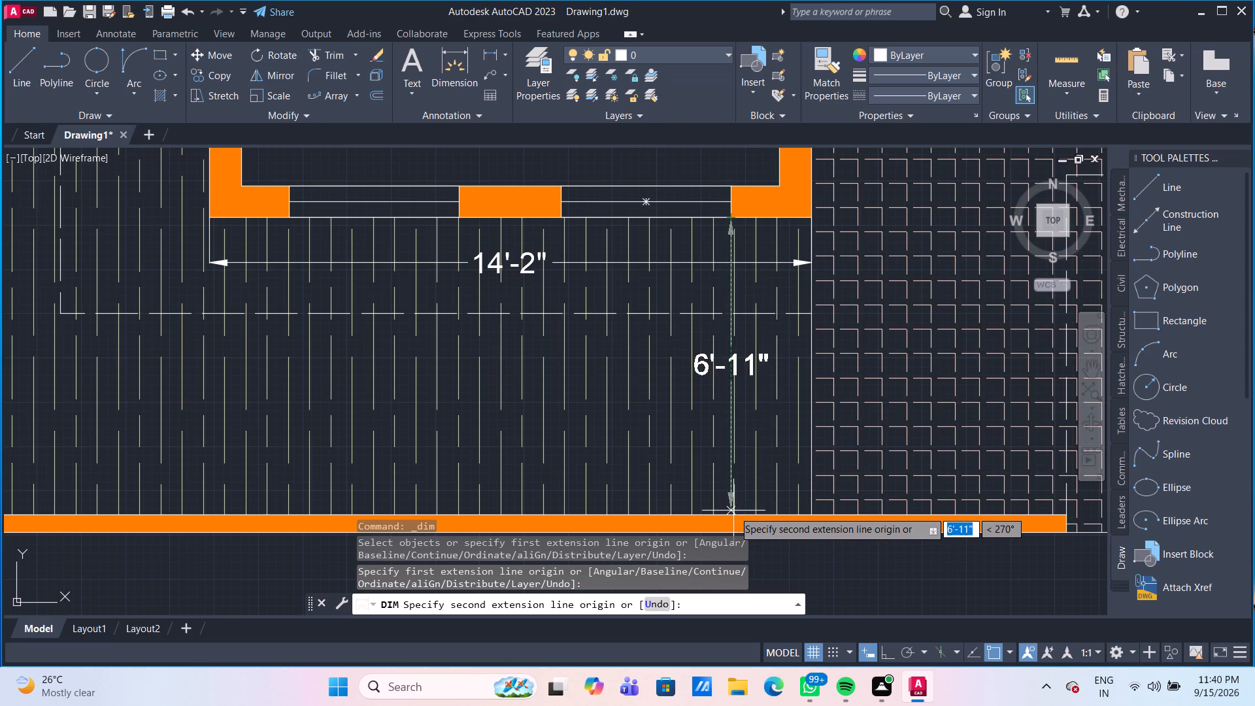
pyautogui.click(733, 516)
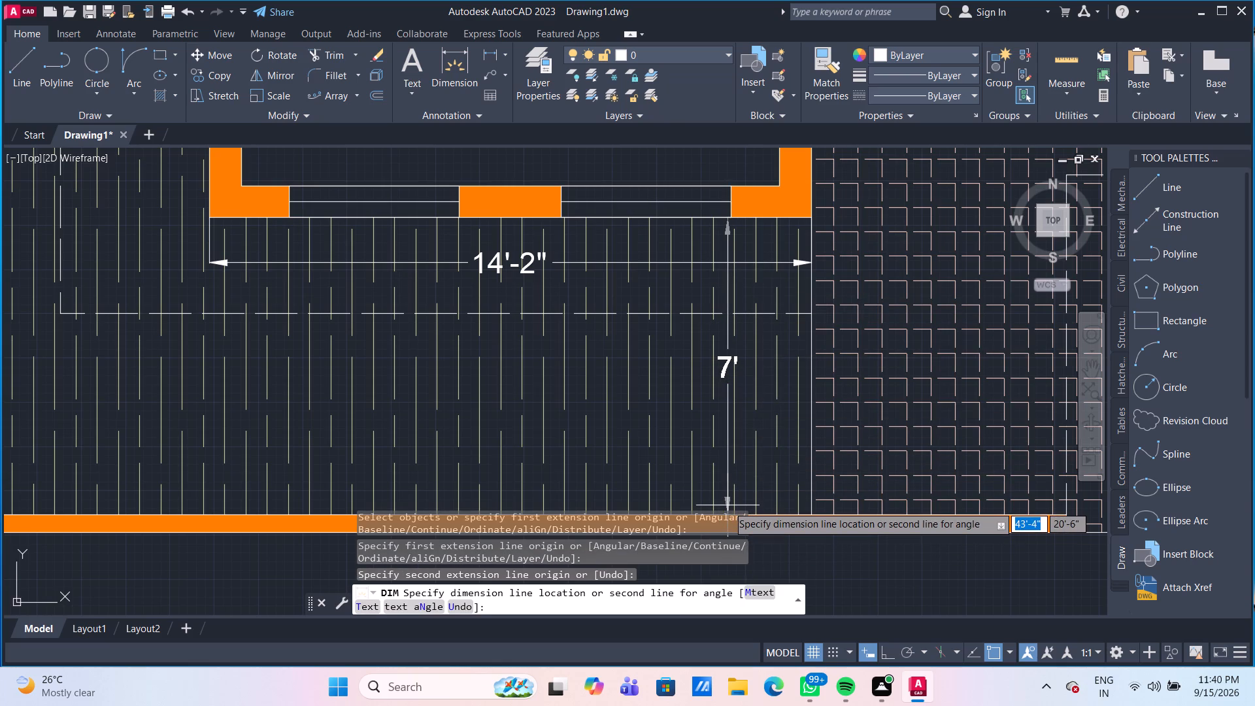
pyautogui.click(724, 507)
pyautogui.scroll(-1, 724, 507)
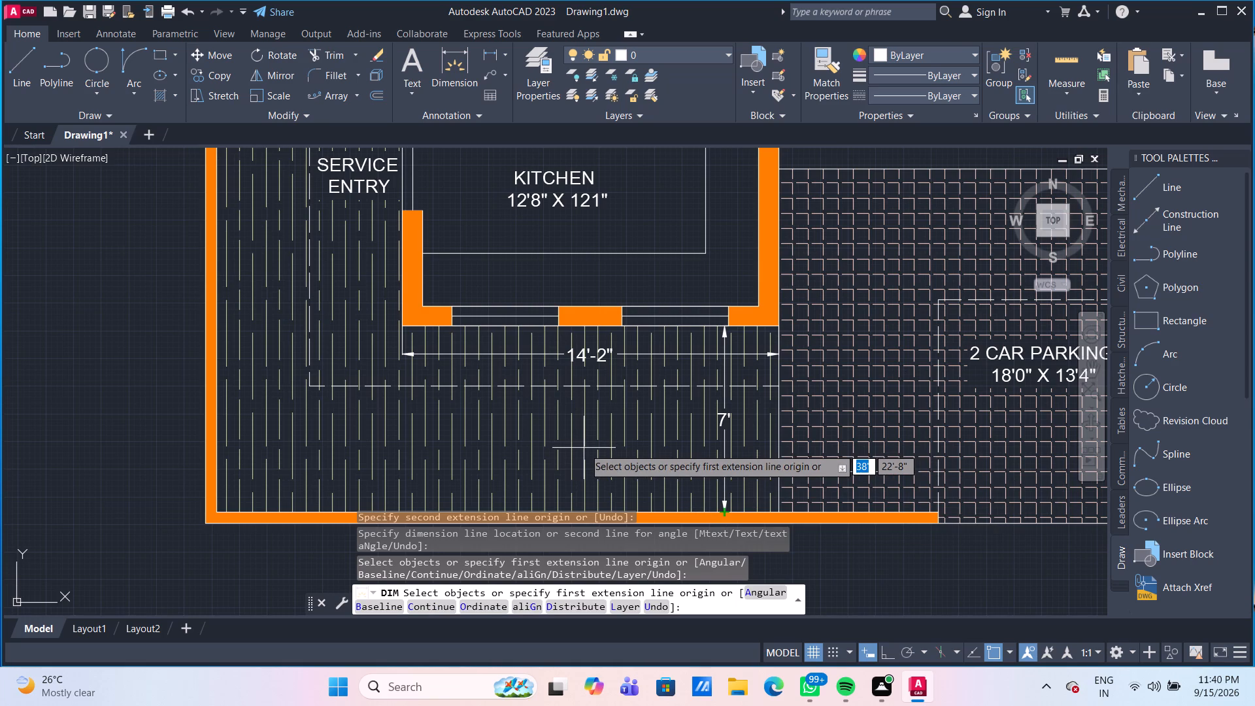
pyautogui.moveTo(700, 275); pyautogui.dragTo(693, 460, button='middle')
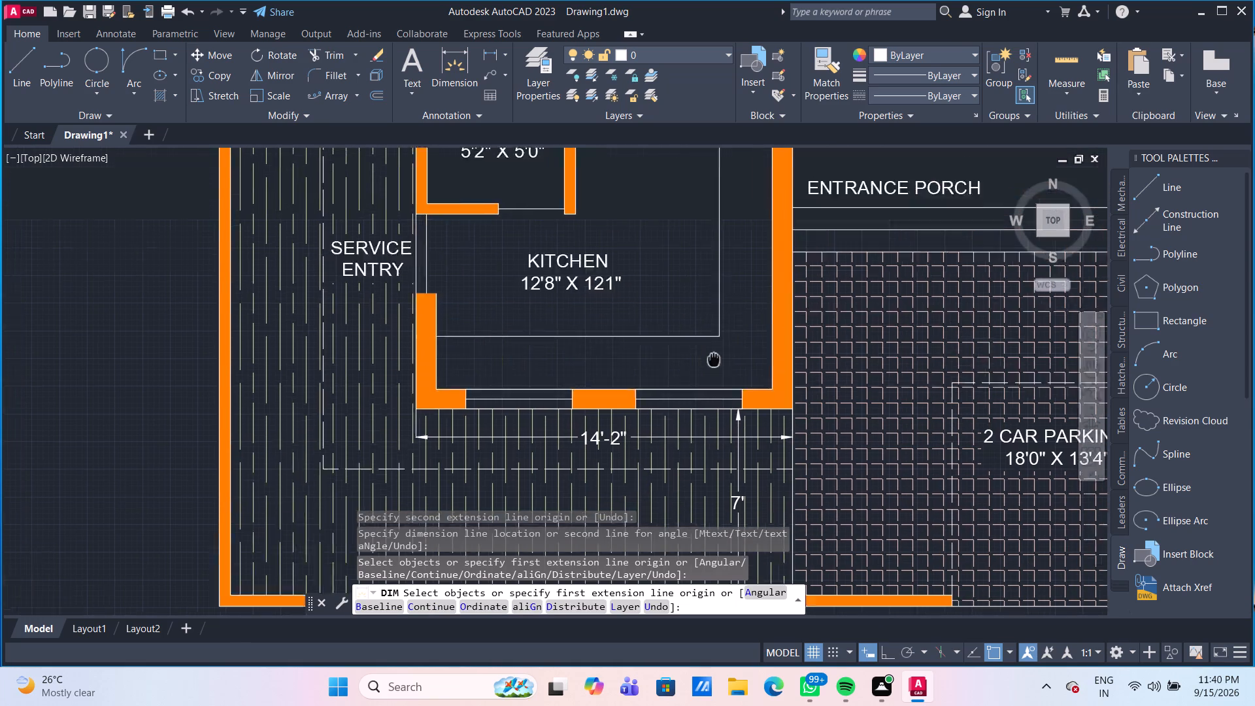
pyautogui.moveTo(693, 460); pyautogui.dragTo(683, 485, button='middle')
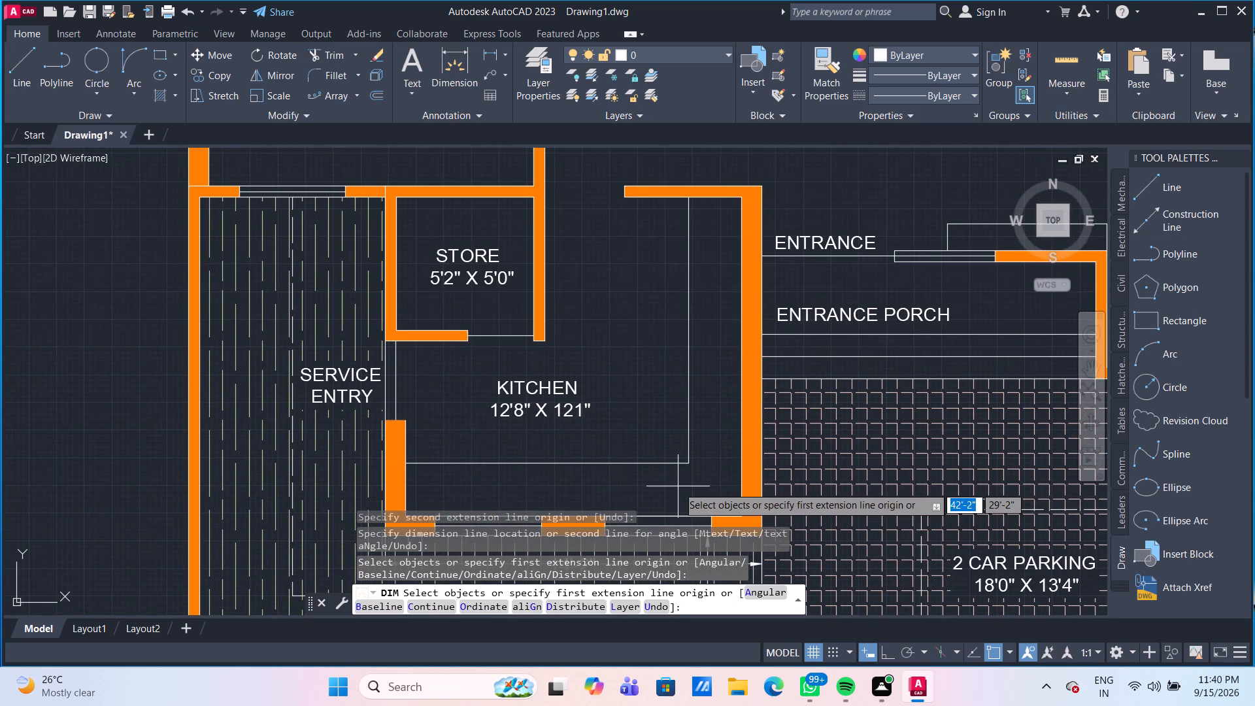
# Dimension the horizontal gap between the upper-right outer corner of the wash room beside DRESS and the right boundary wall's inner face.
pyautogui.scroll(-1, 678, 486)
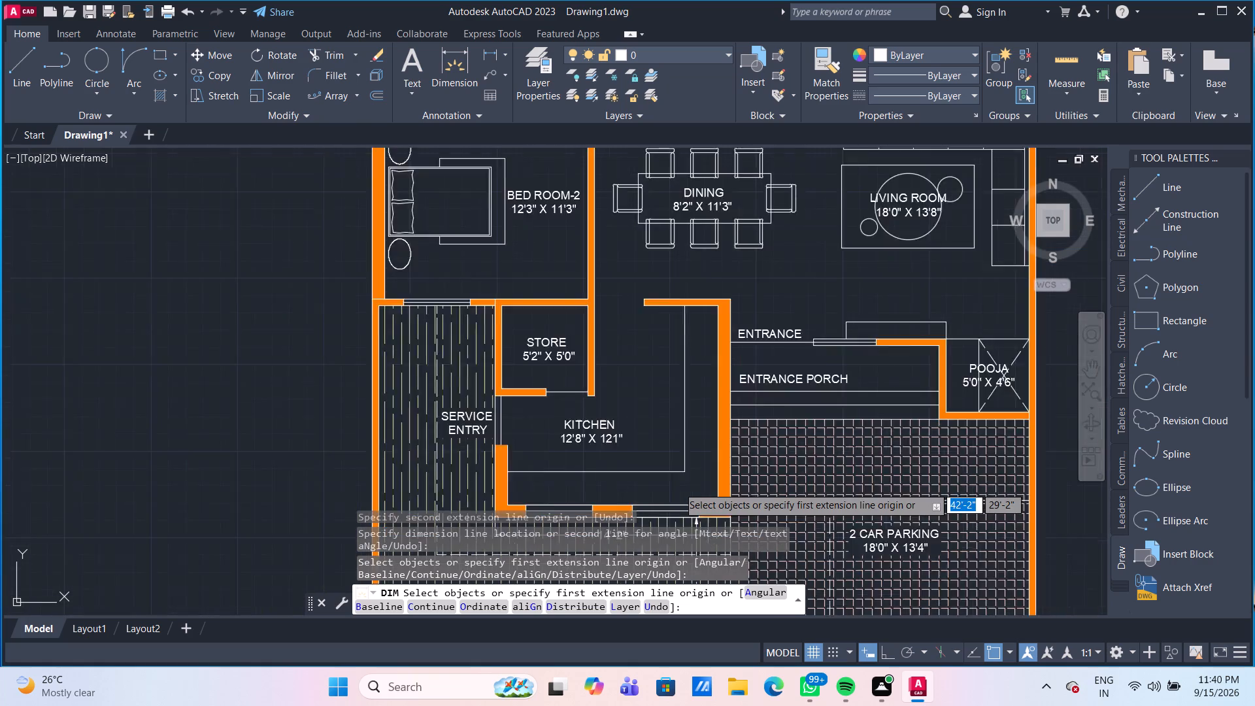
pyautogui.scroll(-1, 678, 486)
pyautogui.moveTo(768, 348); pyautogui.dragTo(586, 587, button='middle')
pyautogui.scroll(-1, 591, 571)
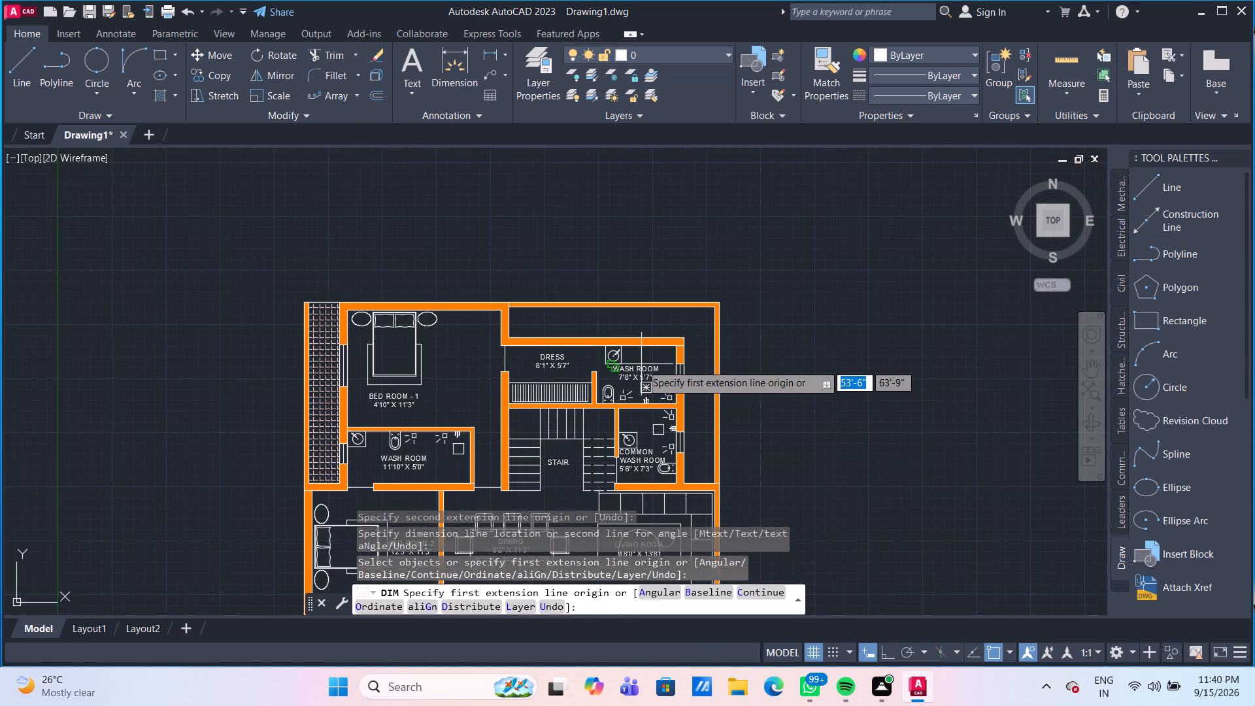
pyautogui.scroll(2, 653, 318)
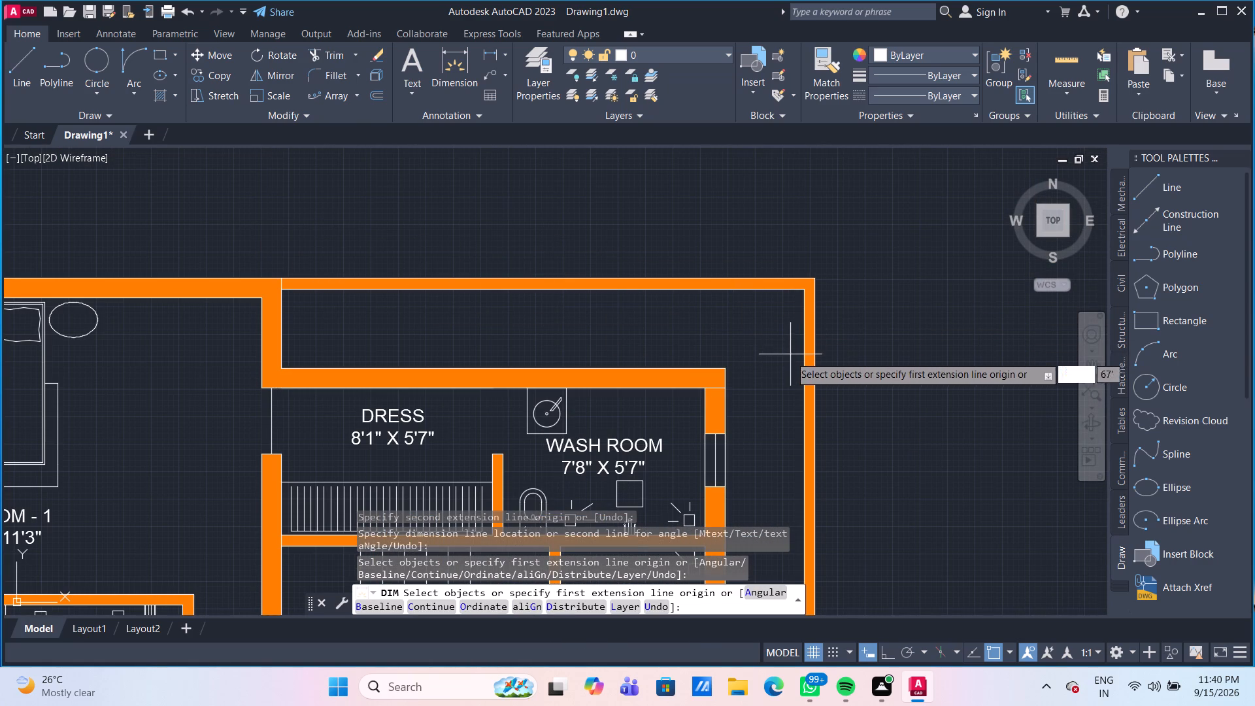
pyautogui.scroll(2, 784, 383)
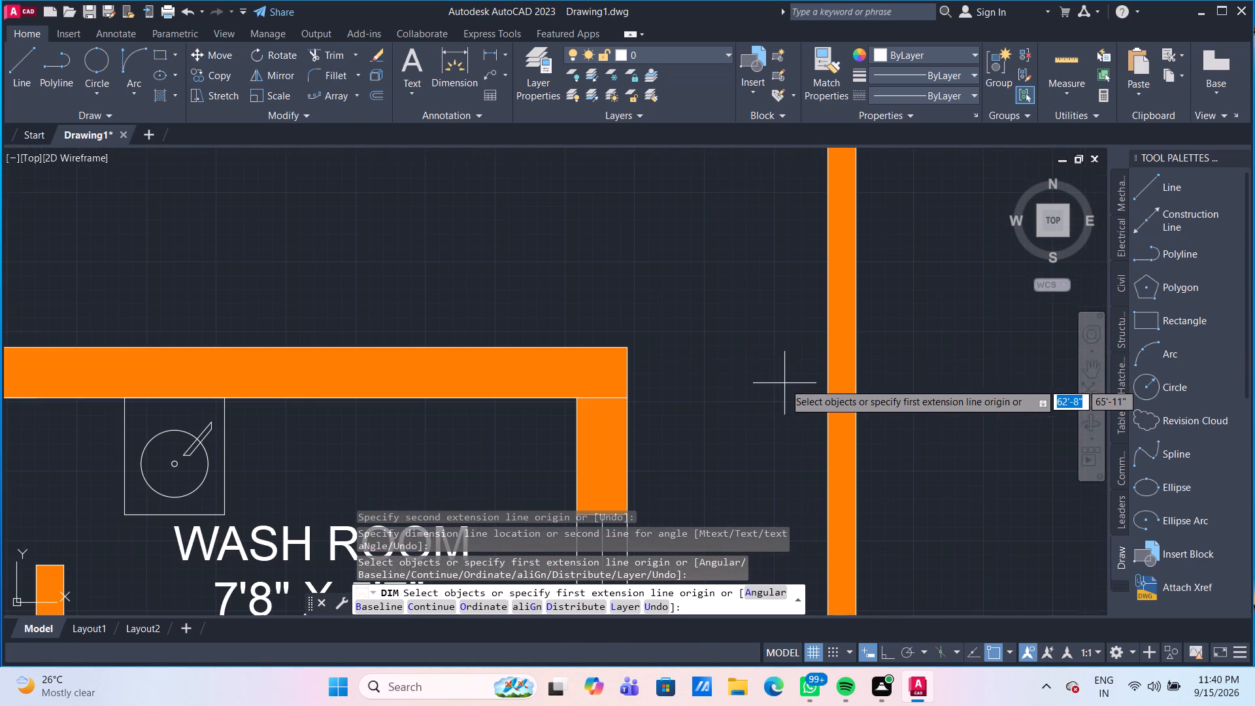
pyautogui.click(626, 347)
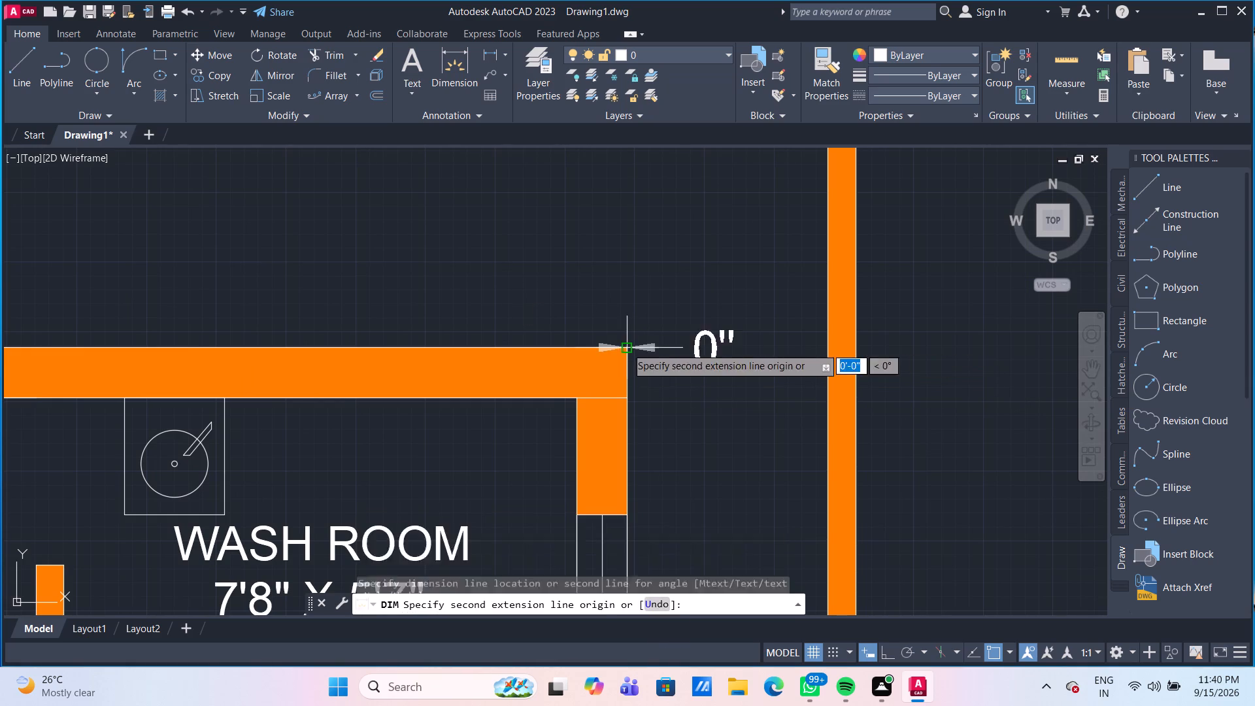
pyautogui.click(829, 351)
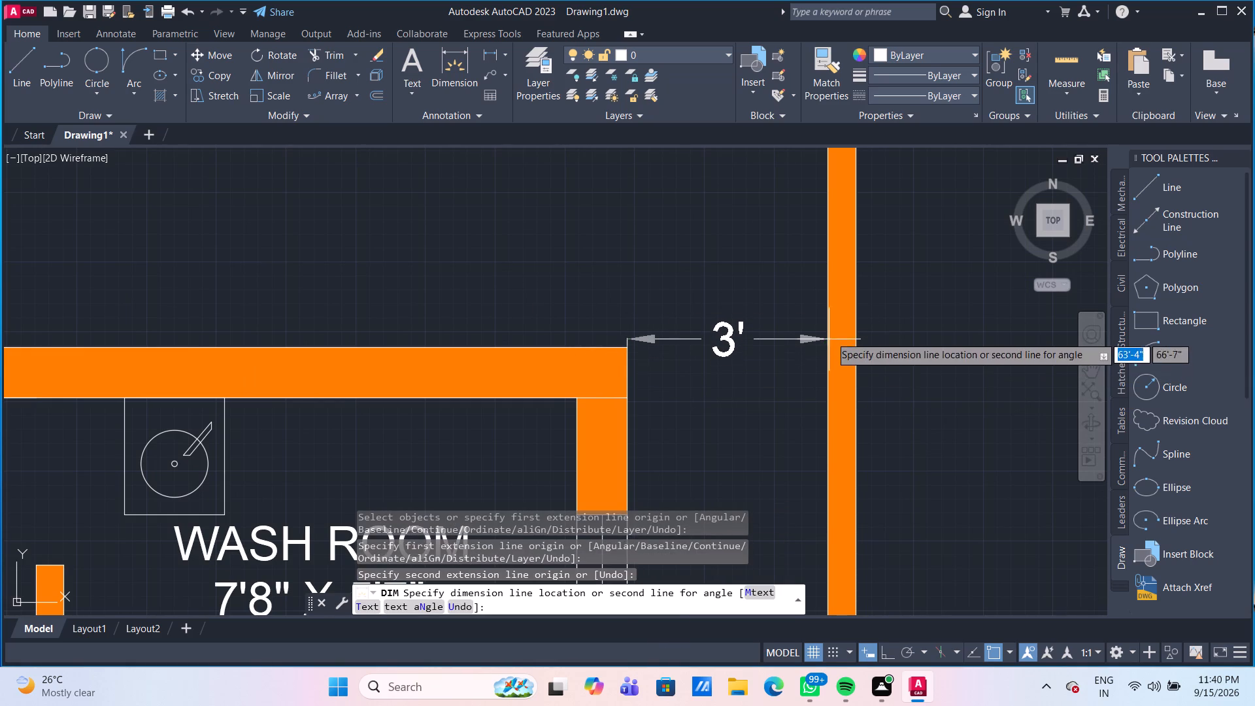
pyautogui.click(825, 282)
# Dimension the top wall over DRESS and WASH ROOM from its outer right corner to the Bed Room-1 wall, roughly level with the gap dimension.
pyautogui.scroll(-1, 680, 360)
pyautogui.moveTo(690, 364); pyautogui.dragTo(825, 333, button='middle')
pyautogui.click(780, 318)
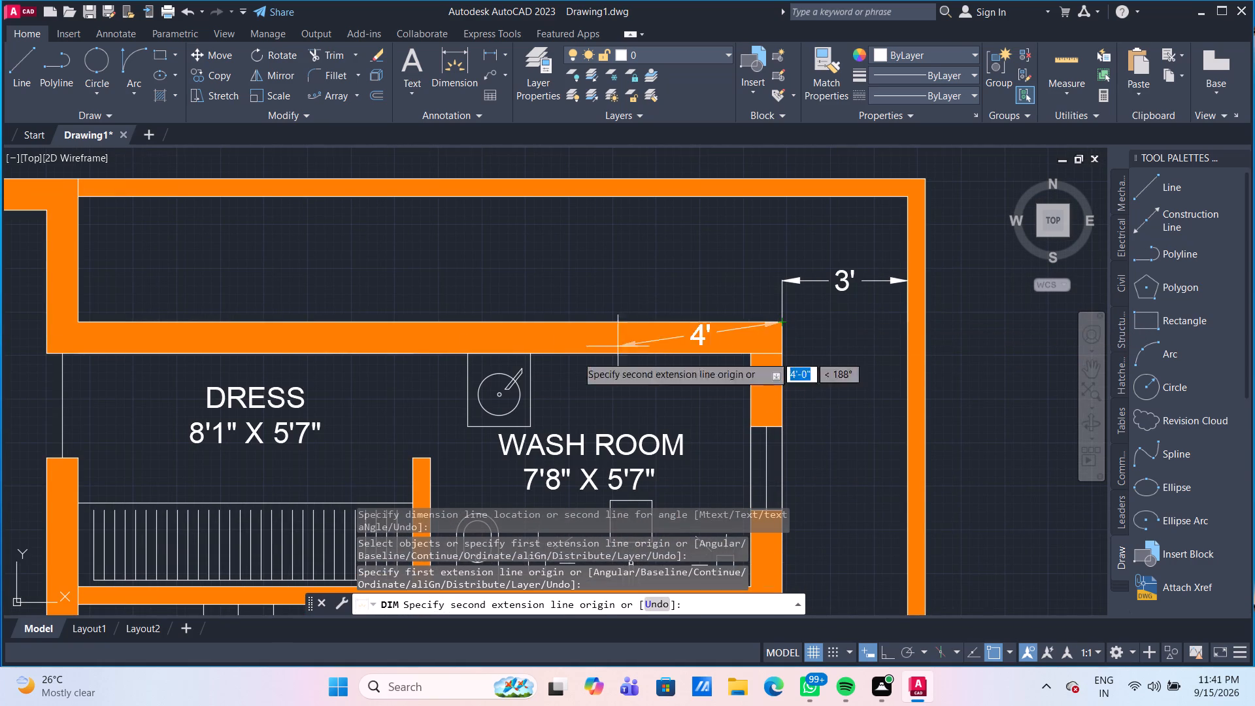
pyautogui.scroll(-1, 75, 320)
pyautogui.click(75, 318)
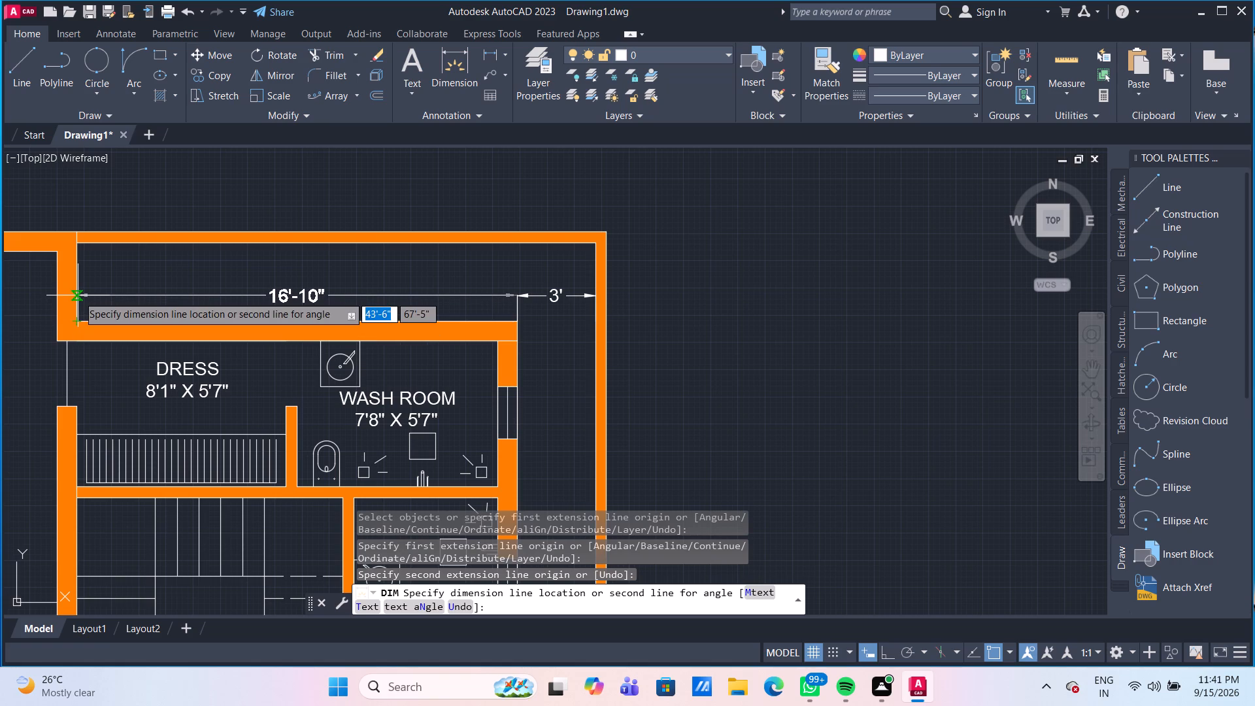
pyautogui.click(78, 295)
# Dimension the plan's overall width between the outer top corners, placing the dimension line above the upper boundary wall.
pyautogui.scroll(-2, 604, 380)
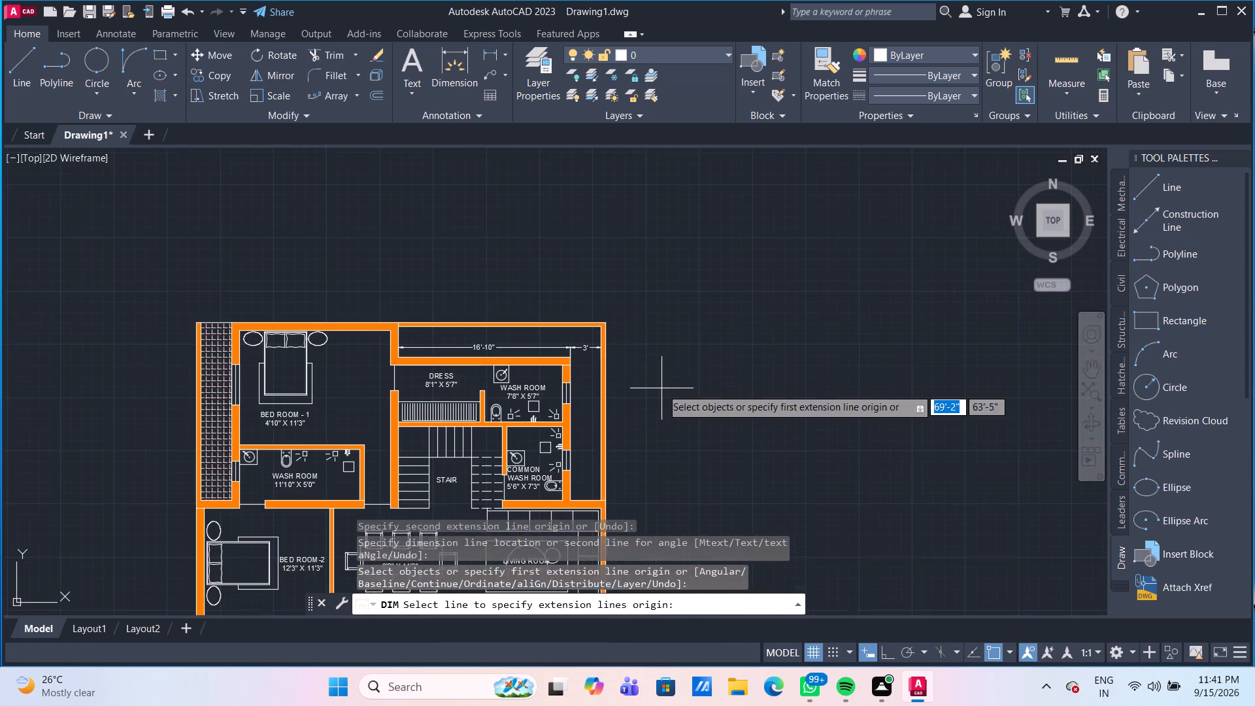
pyautogui.moveTo(661, 382); pyautogui.dragTo(602, 263, button='middle')
pyautogui.scroll(-1, 602, 263)
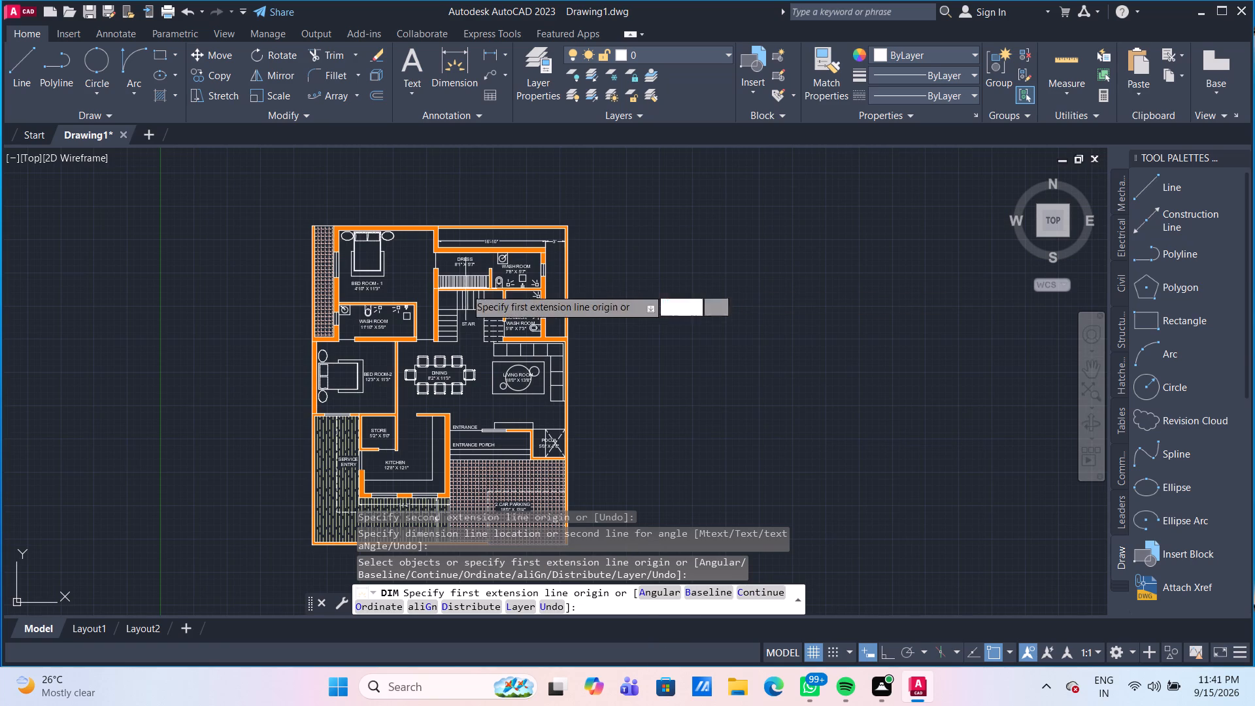
pyautogui.scroll(2, 303, 202)
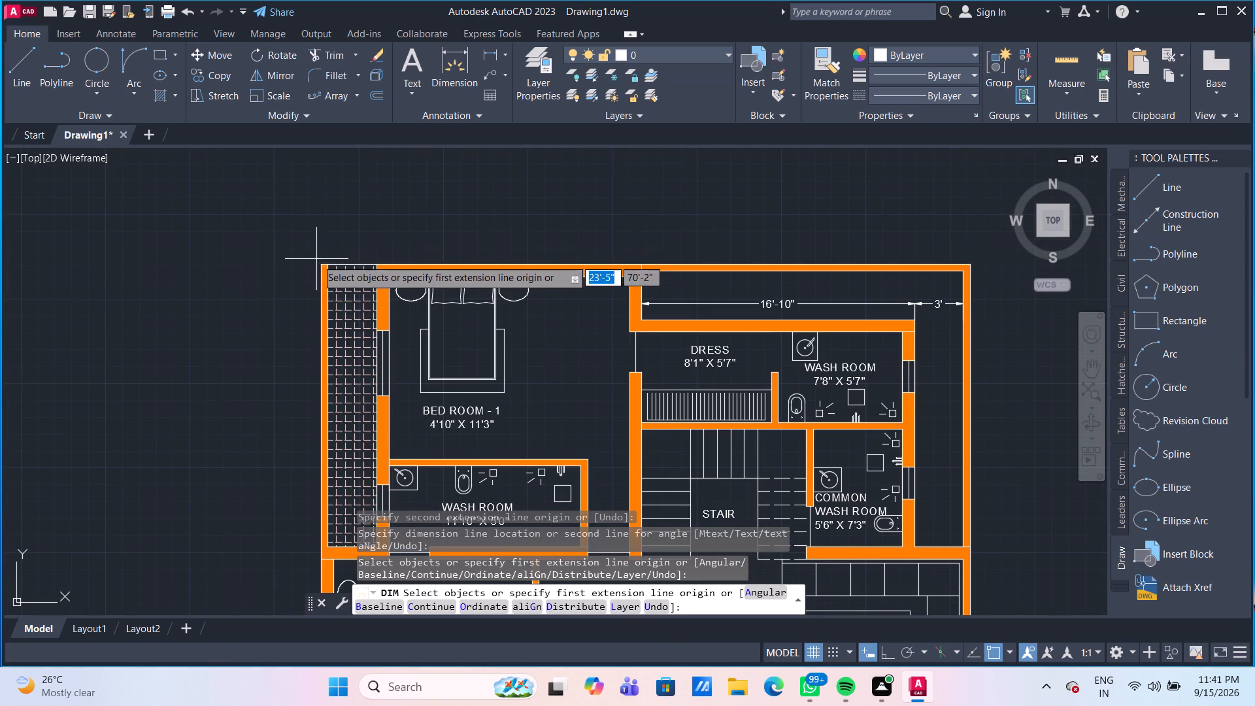
pyautogui.click(321, 266)
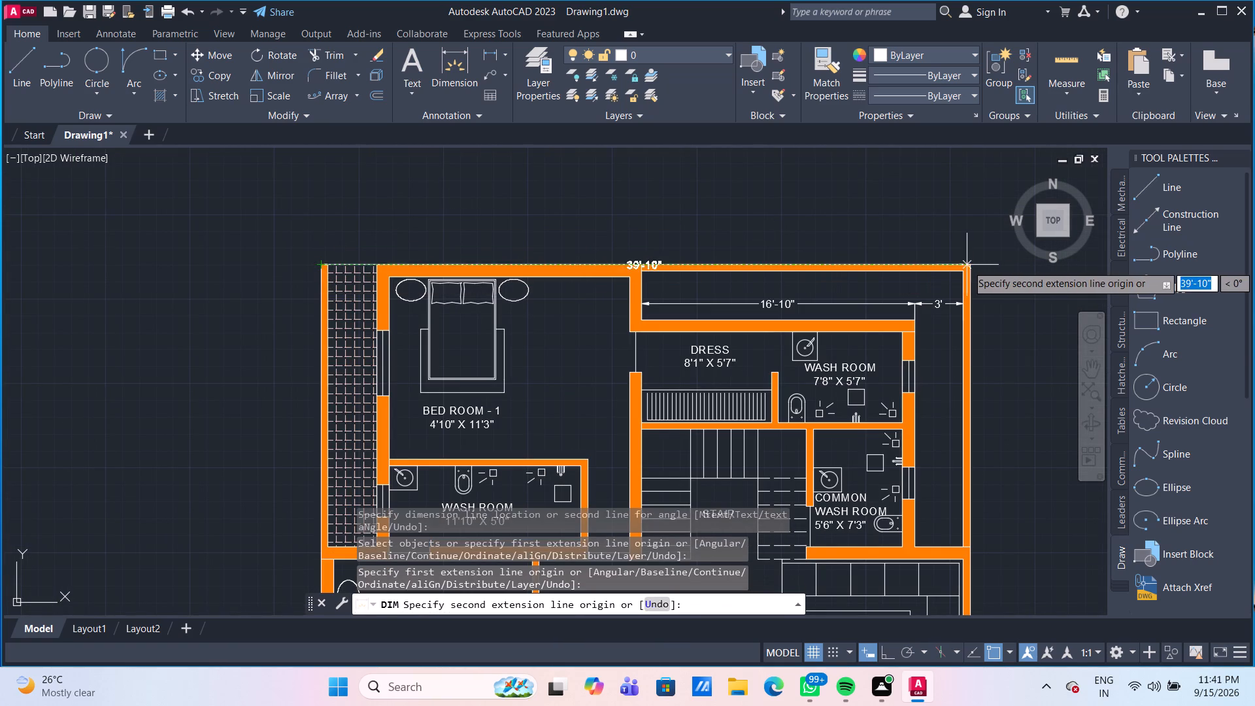
pyautogui.click(973, 265)
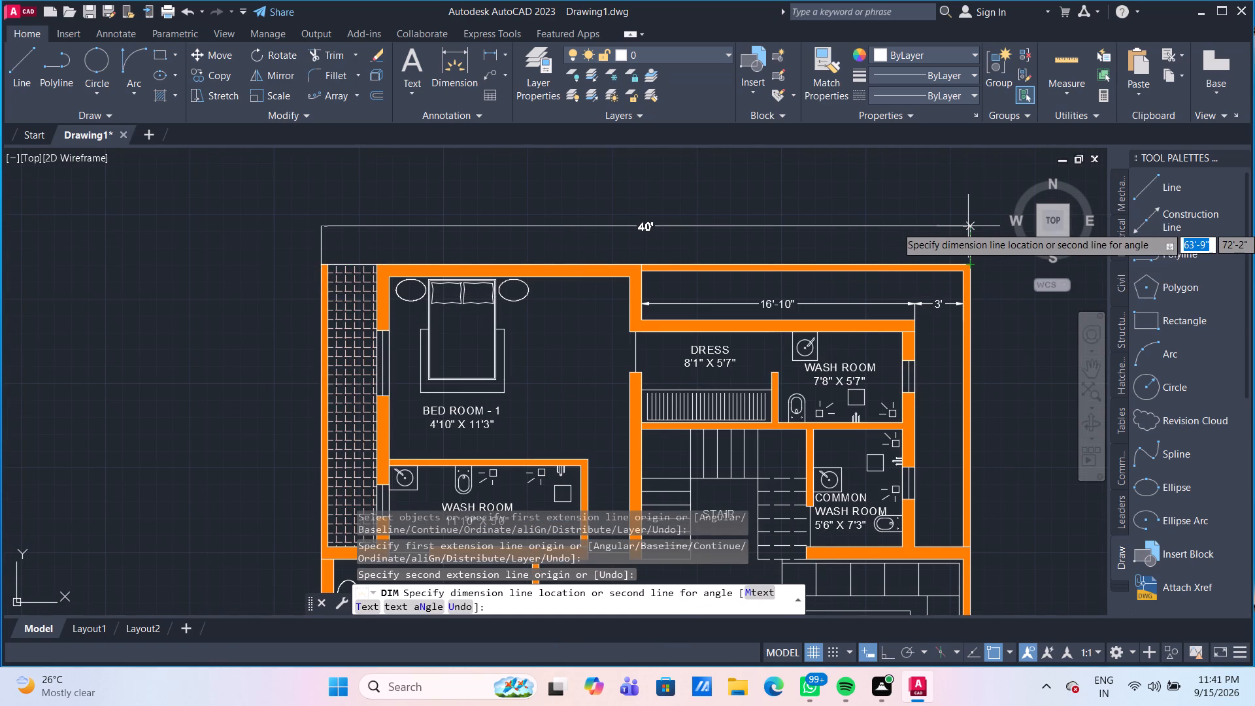
pyautogui.click(968, 222)
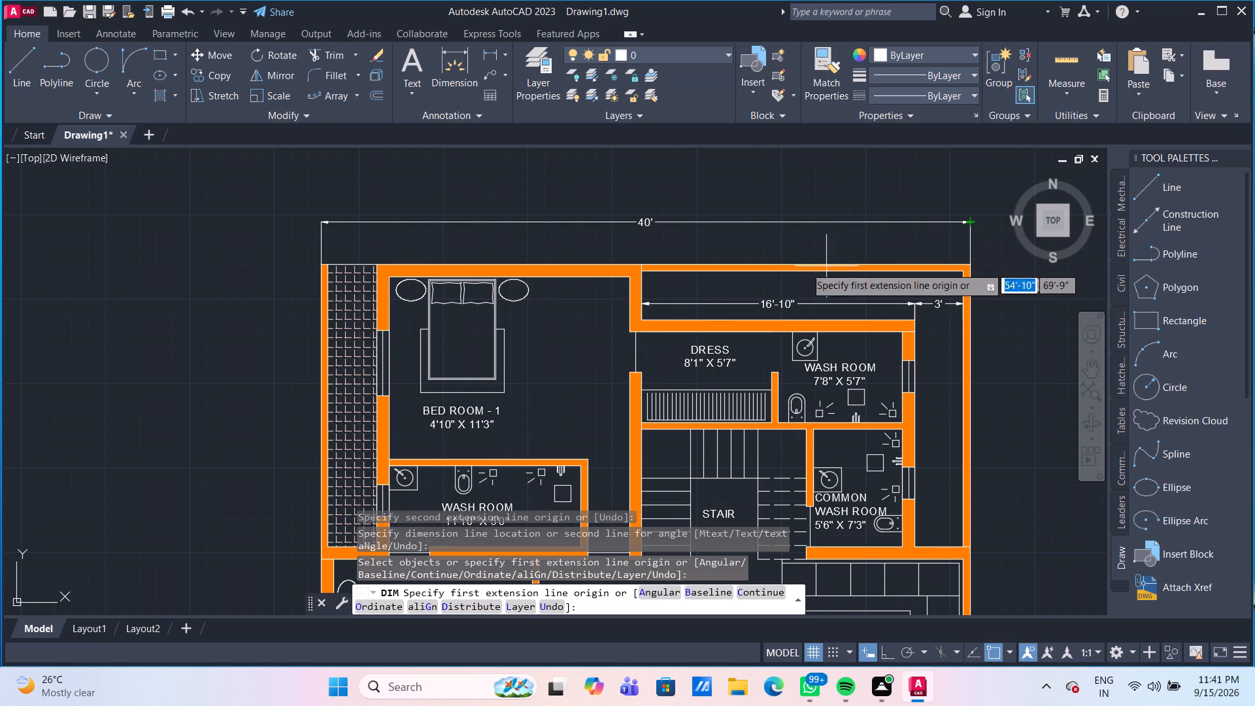
# Dimension the plan's overall depth between the outer top-left and bottom-left corners, with the dimension line outside the left boundary wall.
pyautogui.scroll(-1, 520, 264)
pyautogui.scroll(2, 411, 259)
pyautogui.moveTo(371, 261); pyautogui.dragTo(378, 227, button='middle')
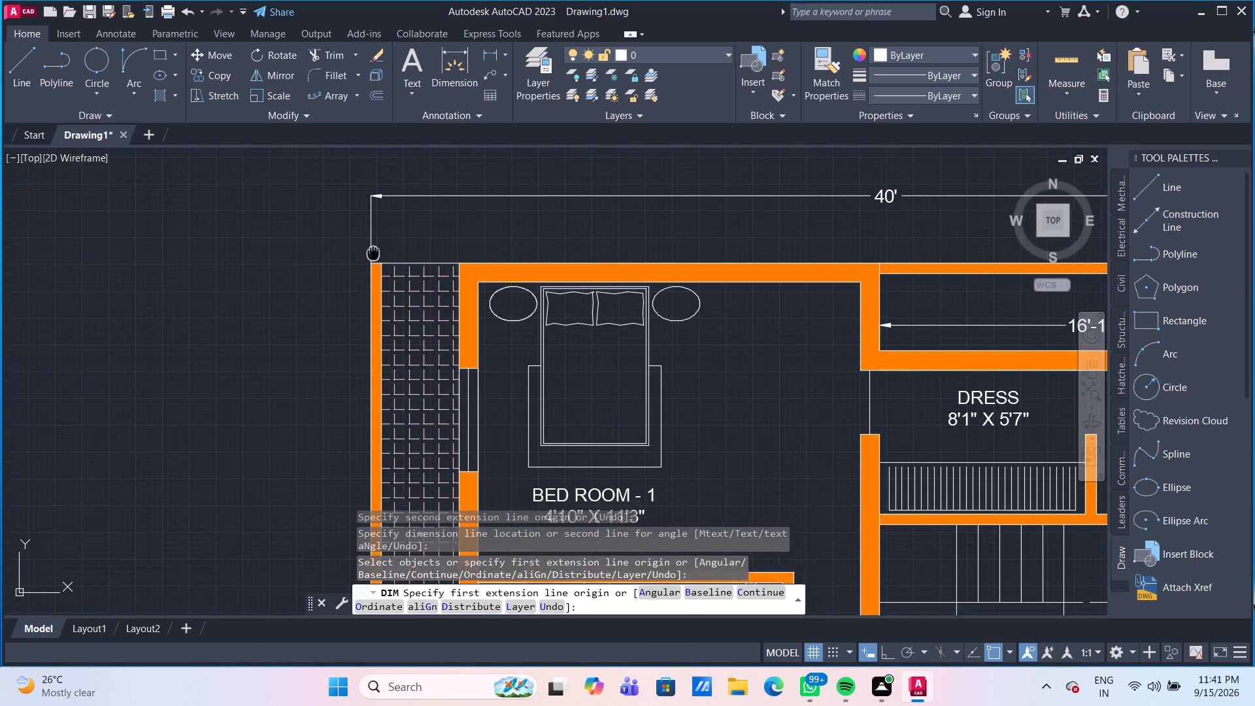
pyautogui.moveTo(378, 227); pyautogui.dragTo(388, 188, button='middle')
pyautogui.click(446, 71)
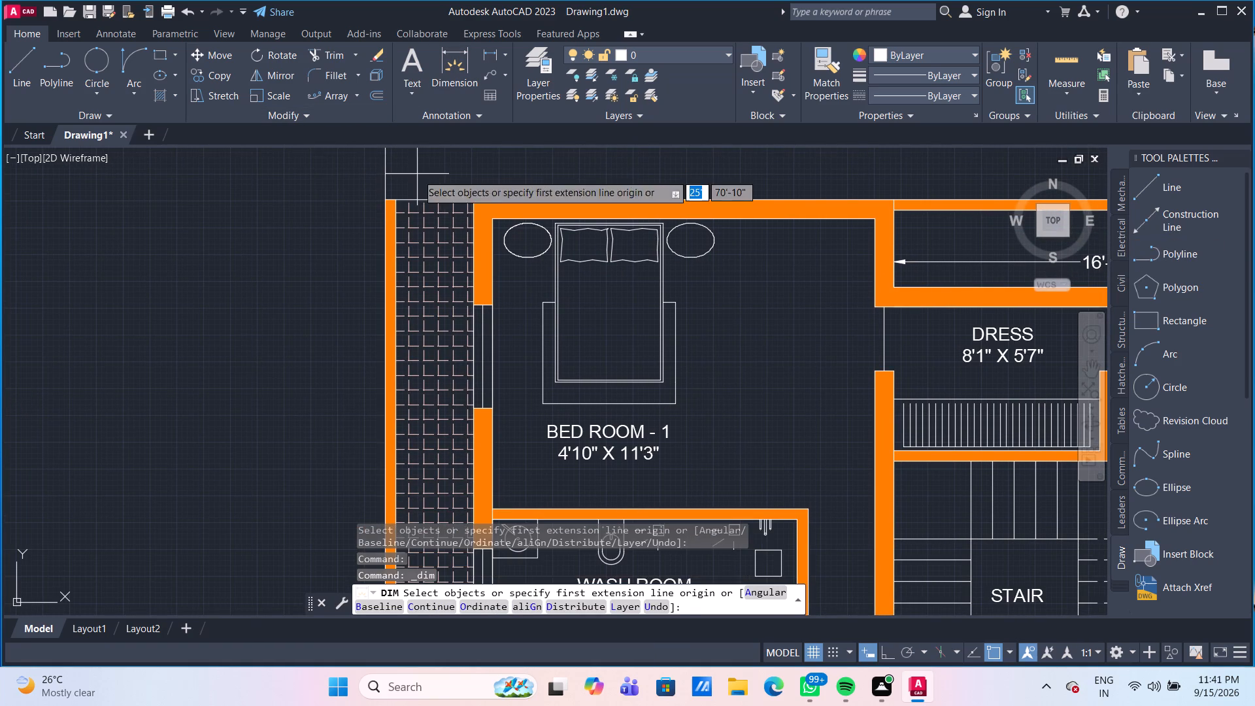
pyautogui.click(387, 196)
pyautogui.scroll(-1, 380, 405)
pyautogui.moveTo(380, 405); pyautogui.dragTo(356, 203, button='middle')
pyautogui.moveTo(393, 365); pyautogui.dragTo(392, 158, button='middle')
pyautogui.moveTo(363, 413); pyautogui.dragTo(369, 210, button='middle')
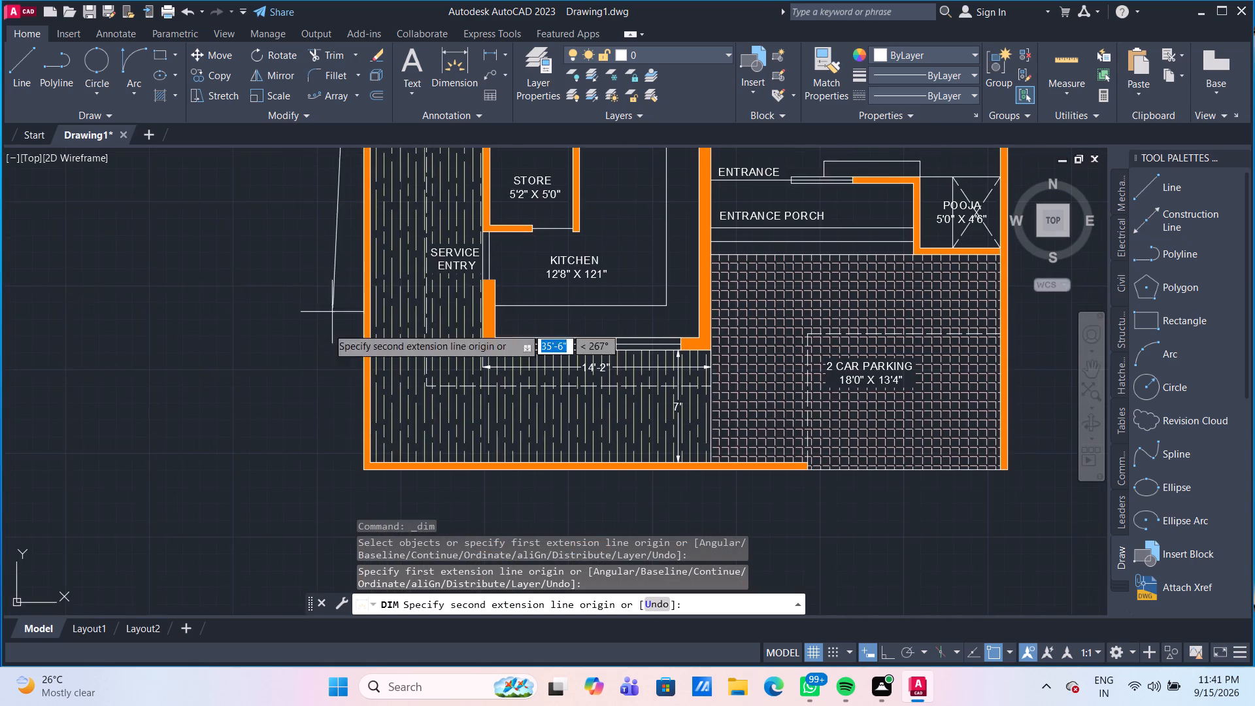
pyautogui.moveTo(331, 413); pyautogui.dragTo(358, 290, button='middle')
pyautogui.scroll(1, 401, 362)
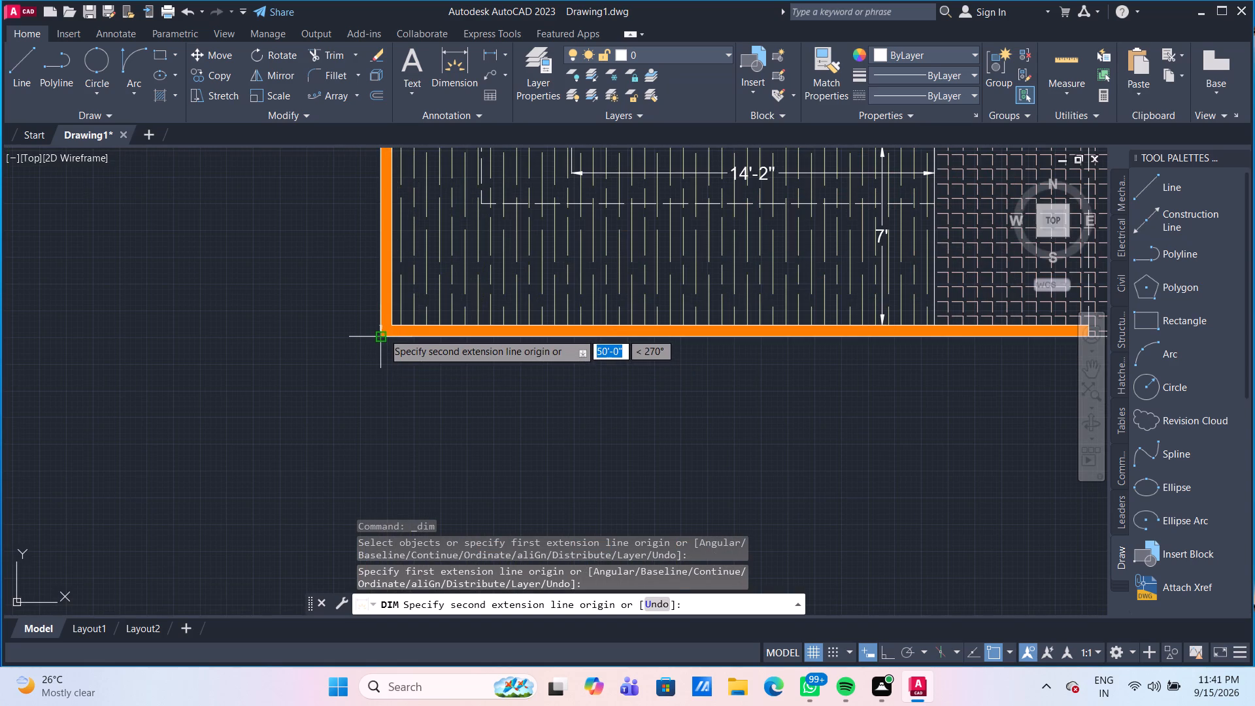
pyautogui.click(383, 333)
pyautogui.moveTo(333, 328); pyautogui.dragTo(334, 330, button='middle')
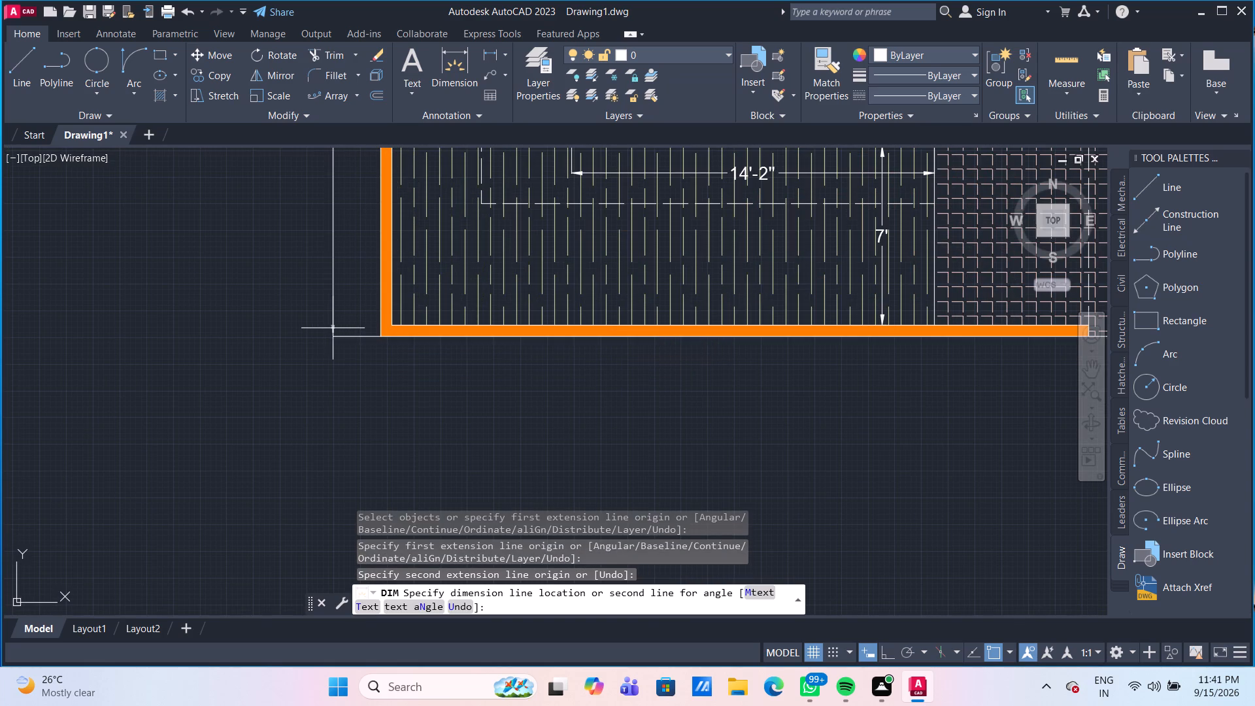
pyautogui.moveTo(334, 330); pyautogui.dragTo(328, 428, button='middle')
pyautogui.scroll(-2, 328, 428)
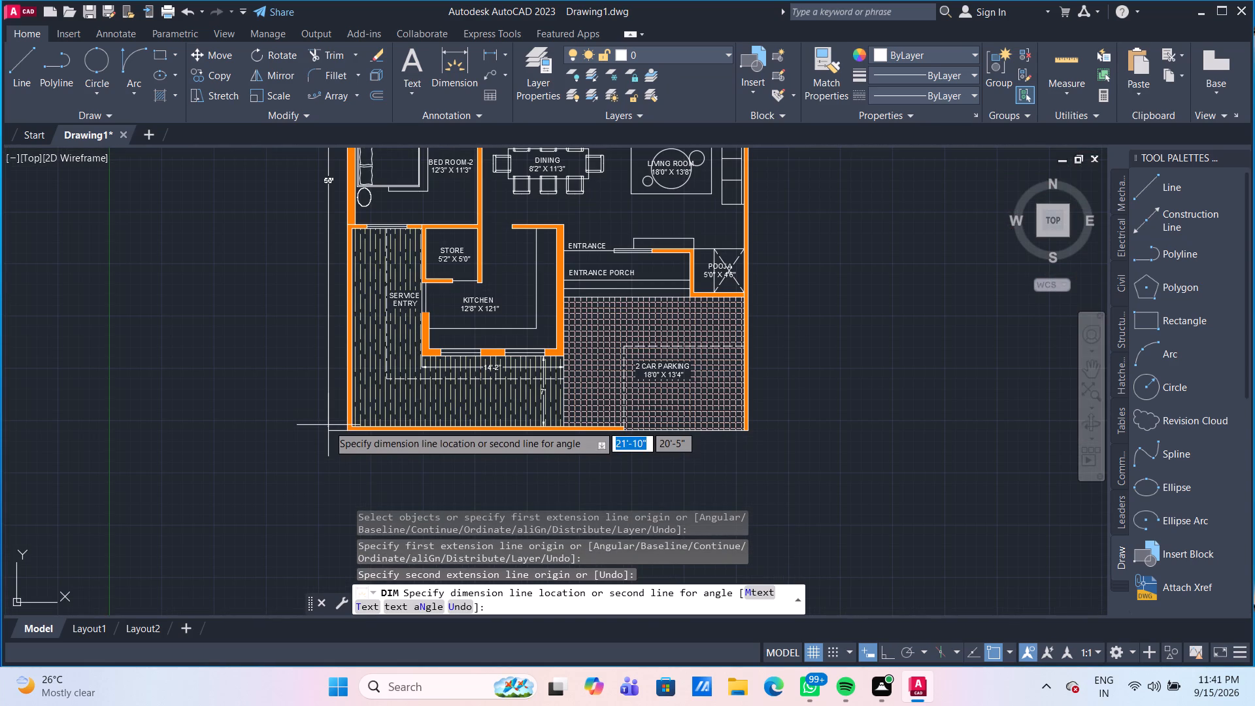
pyautogui.scroll(-1, 328, 425)
pyautogui.moveTo(328, 425); pyautogui.dragTo(328, 452, button='middle')
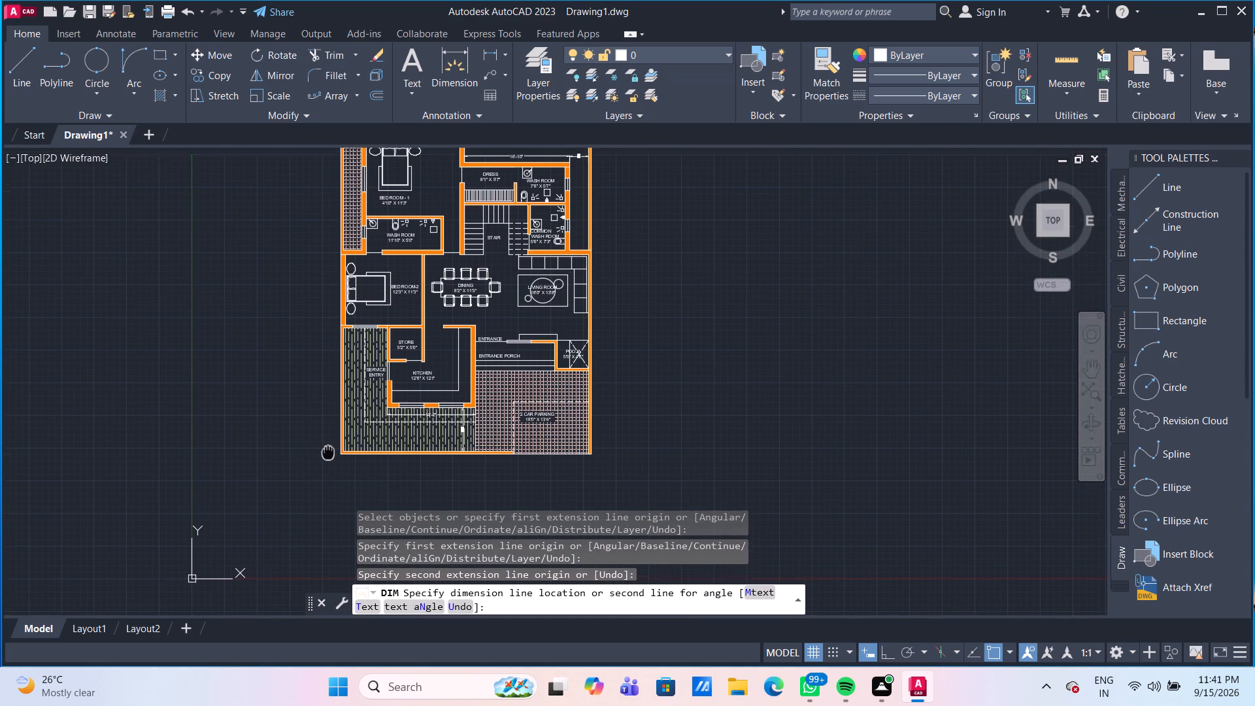
pyautogui.moveTo(328, 452); pyautogui.dragTo(328, 461, button='middle')
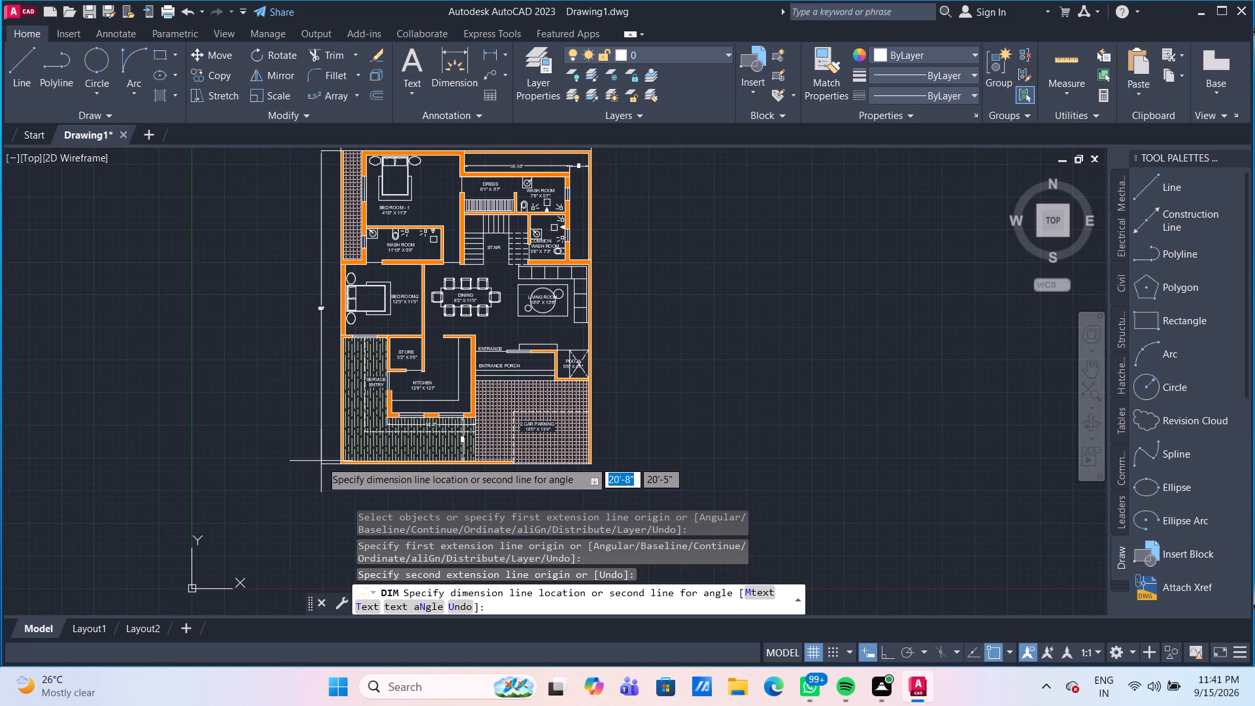
pyautogui.click(321, 461)
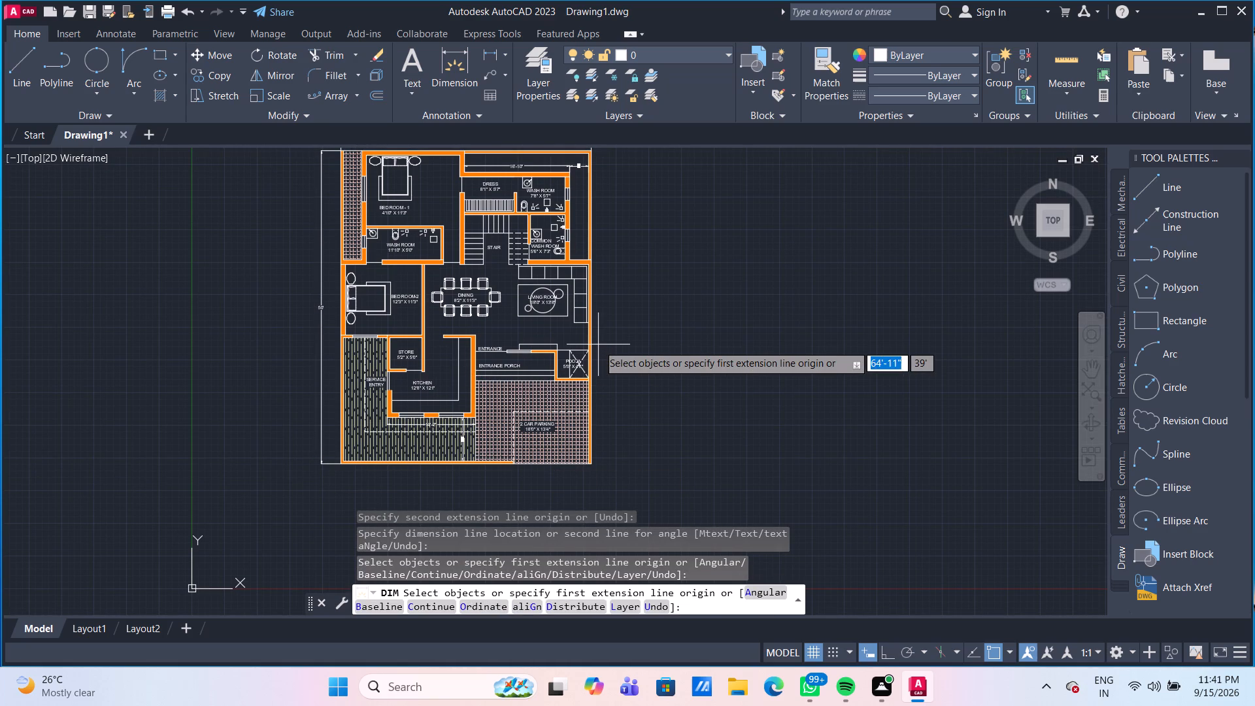
pyautogui.press('Escape')
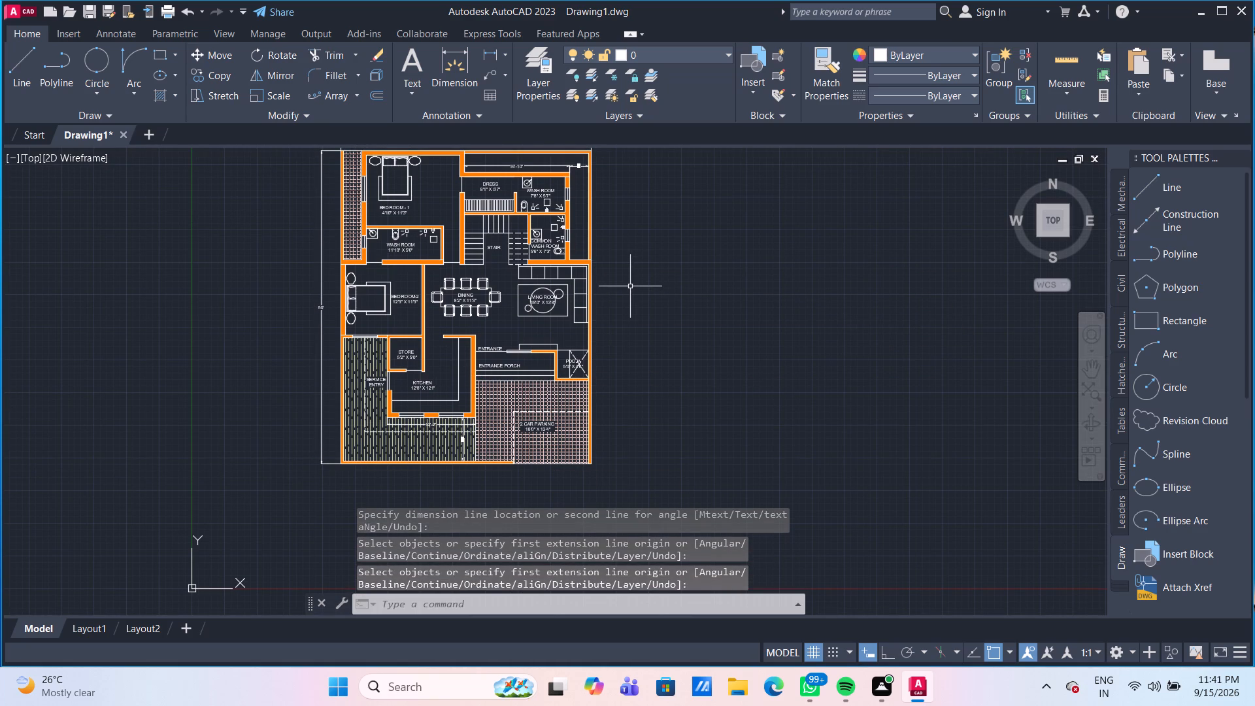
# Modify the Standard dimension style so its extension lines have an offset from origin of 3".
pyautogui.press('d')
pyautogui.press('Return')
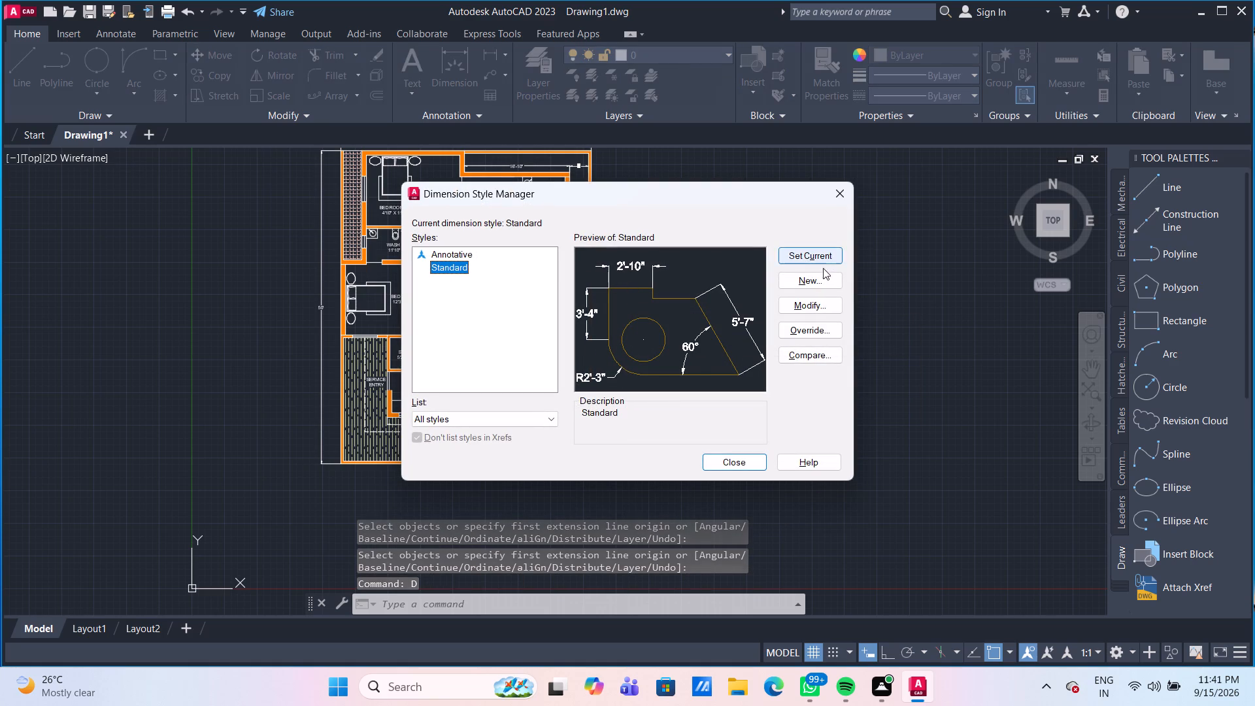
pyautogui.click(818, 306)
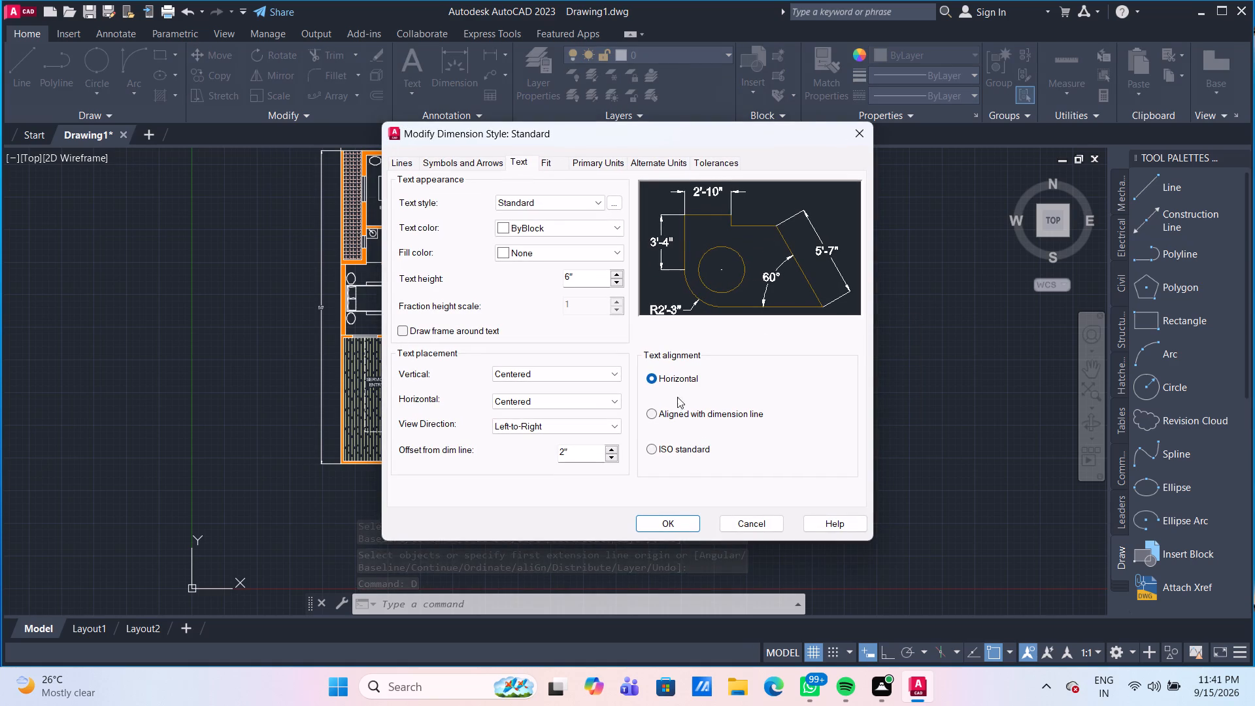
pyautogui.click(457, 166)
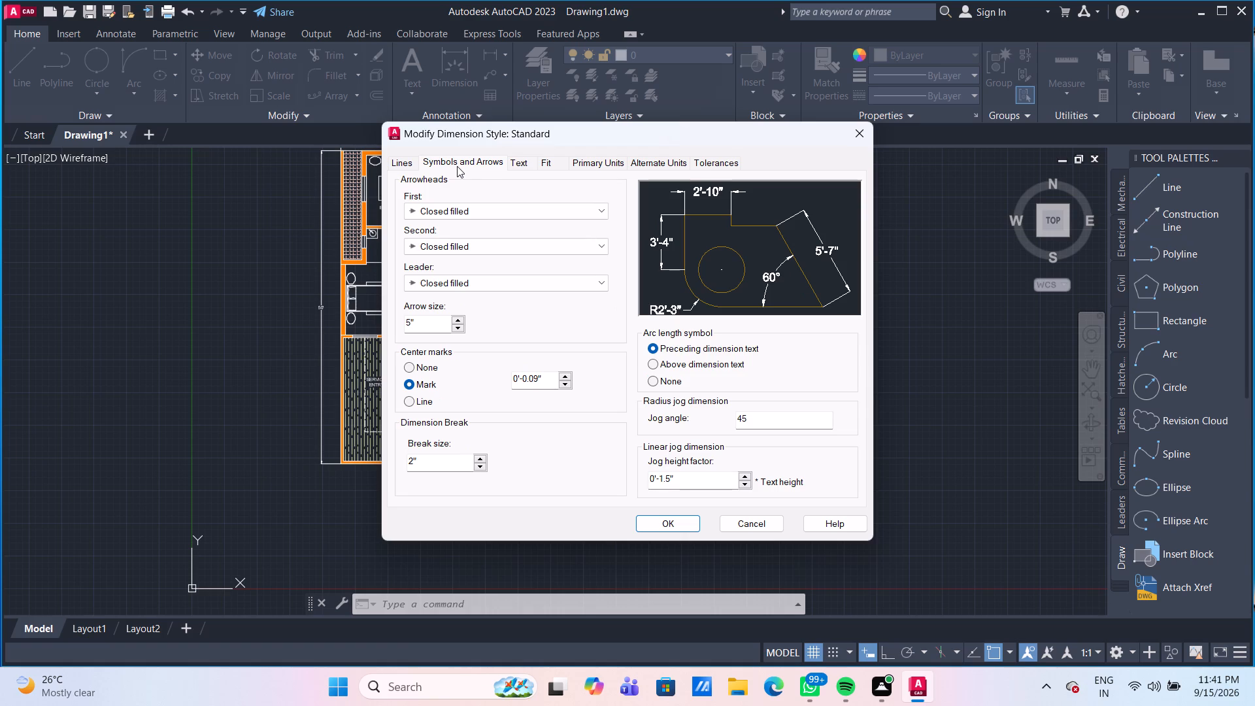
pyautogui.click(529, 163)
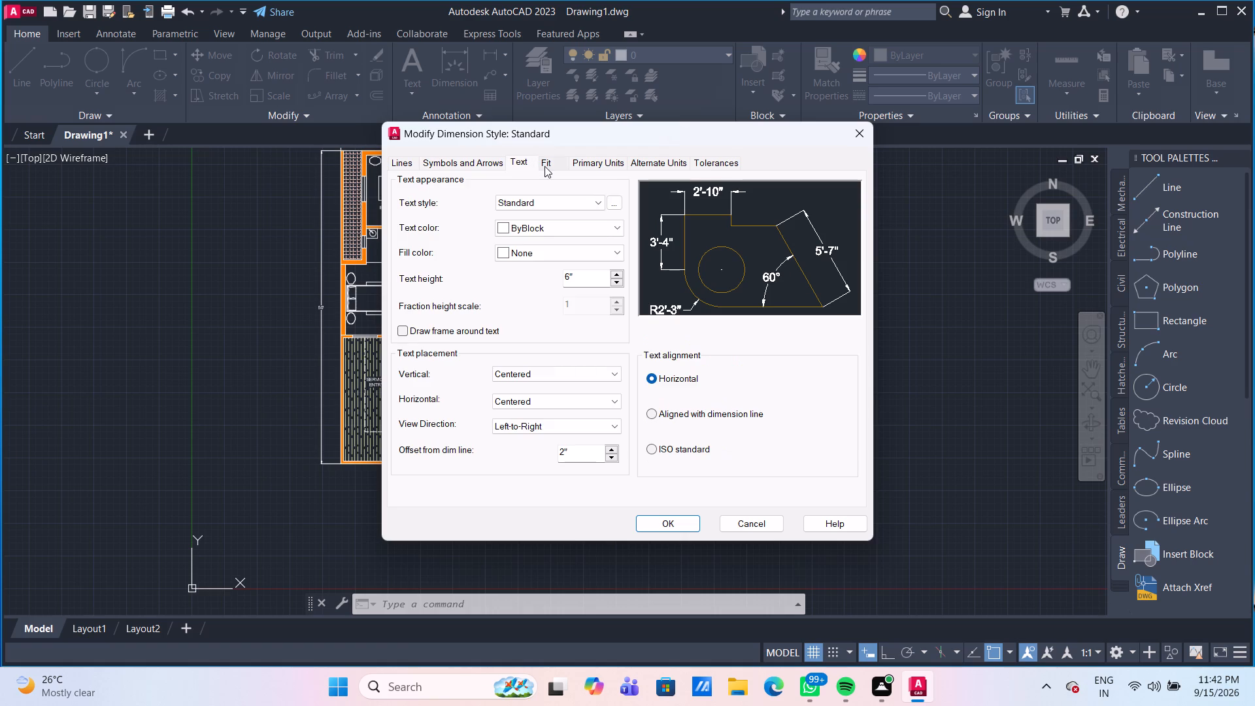
pyautogui.click(544, 166)
pyautogui.click(585, 161)
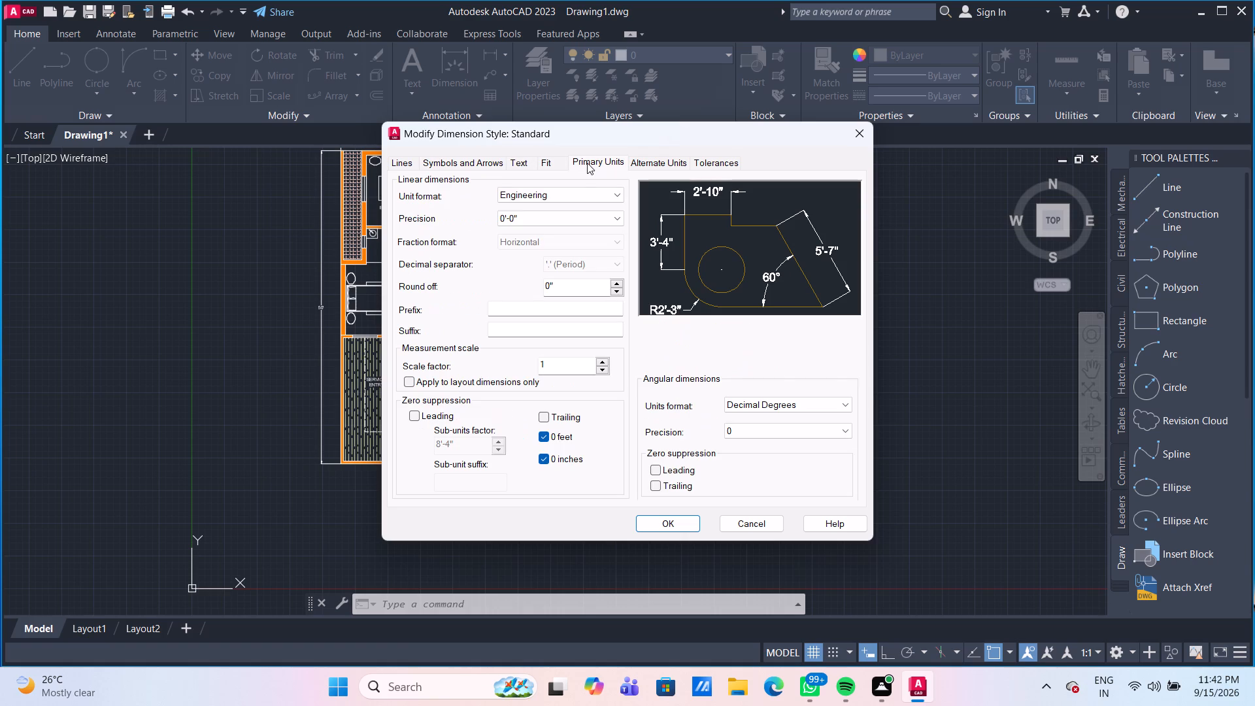
pyautogui.click(461, 170)
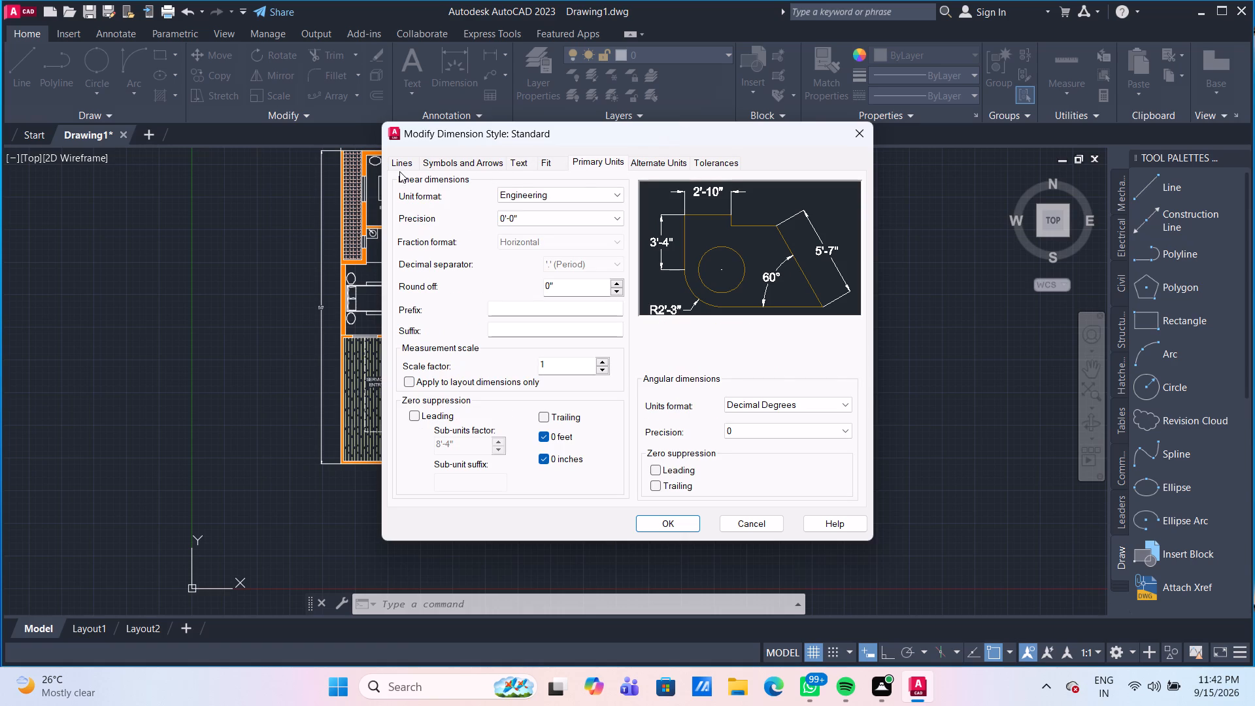
pyautogui.click(403, 166)
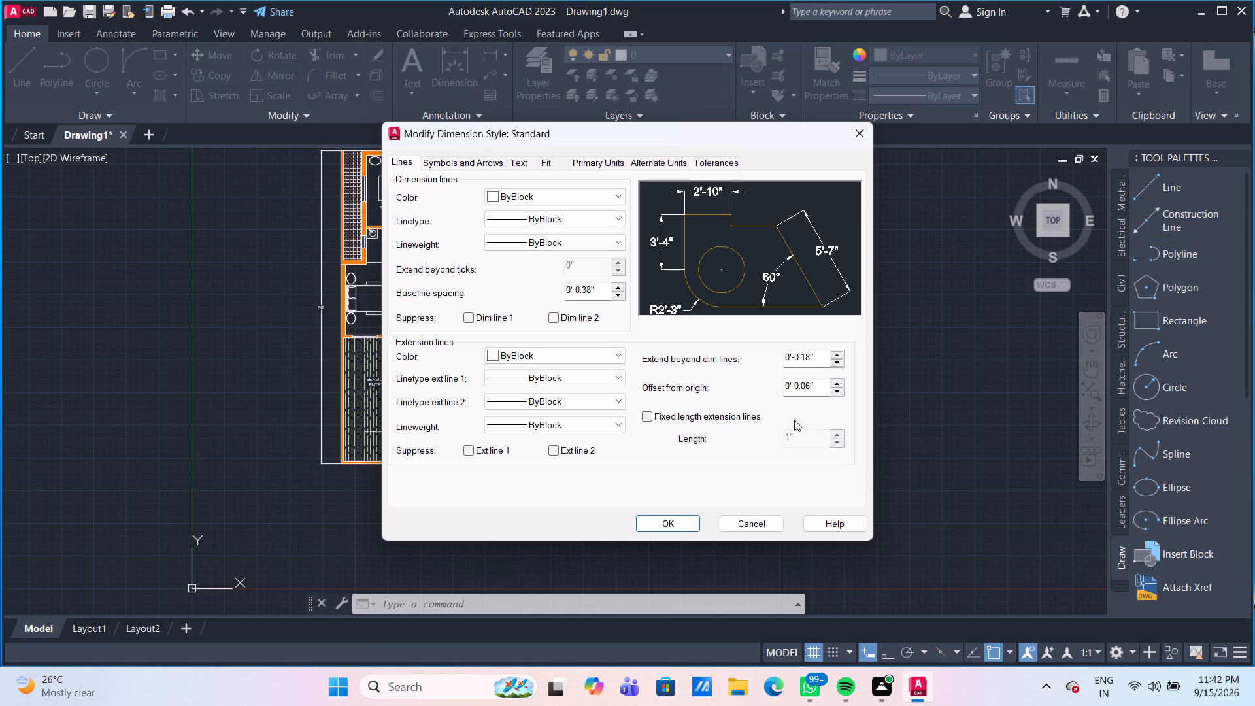
pyautogui.moveTo(816, 387); pyautogui.dragTo(778, 384)
pyautogui.moveTo(778, 384); pyautogui.dragTo(777, 384)
pyautogui.write('3"')
pyautogui.press('Return')
pyautogui.click(670, 524)
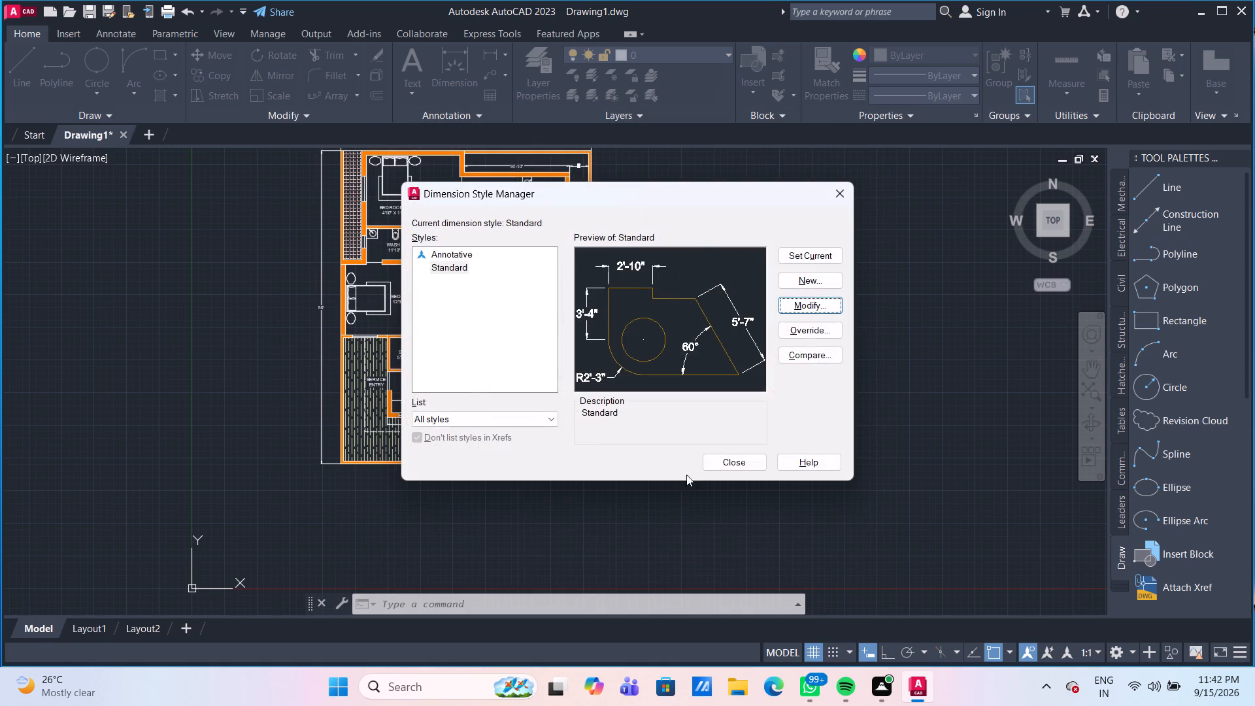
# Make Standard the current dimension style and close the style manager.
pyautogui.click(810, 252)
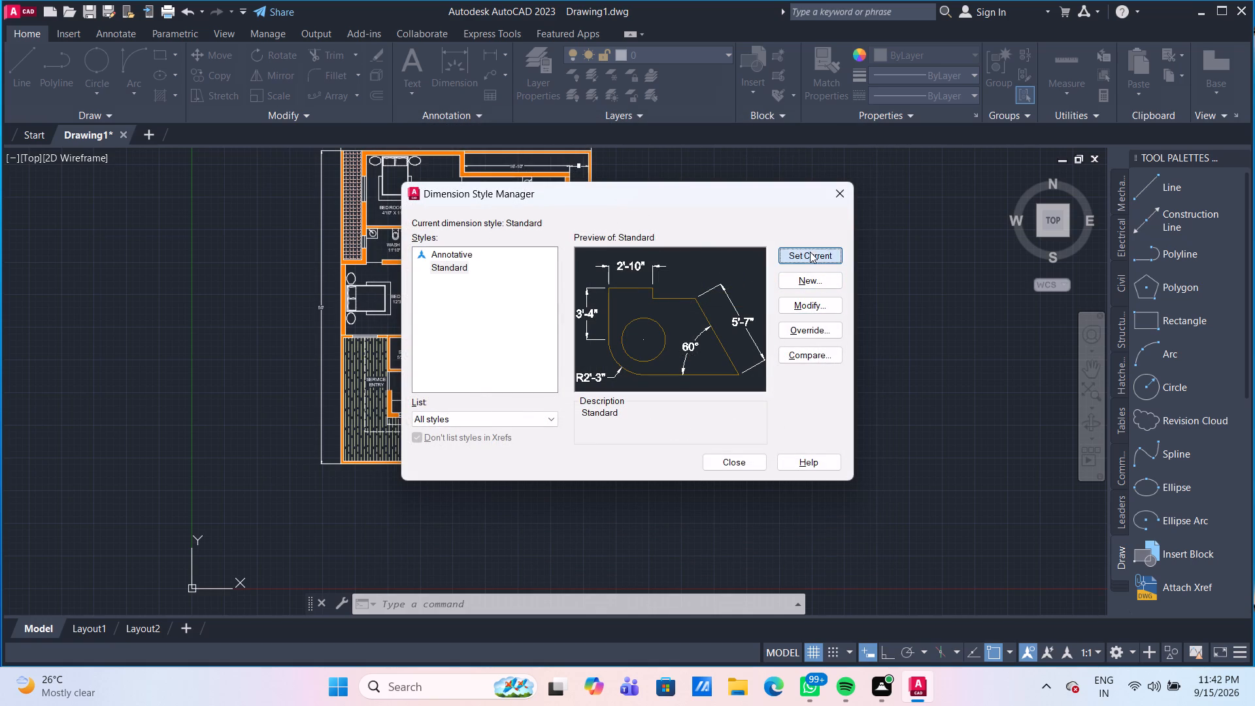
pyautogui.click(745, 463)
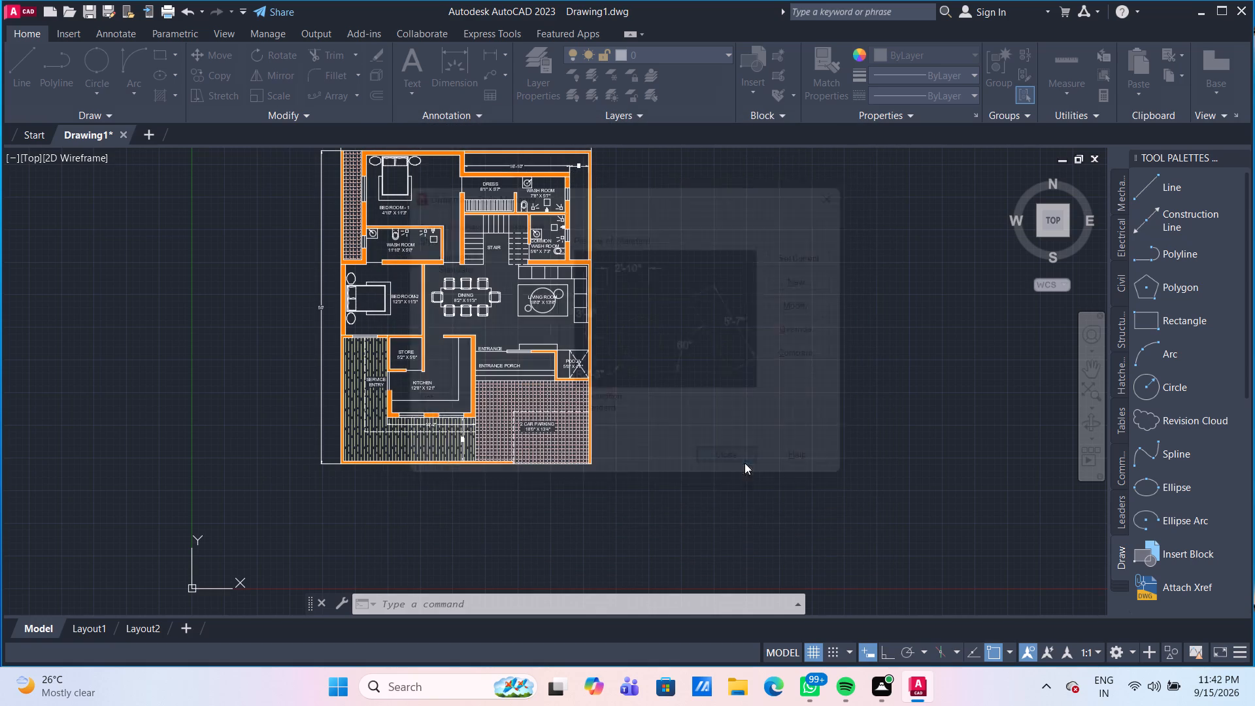
# Hatch the open strip around DRESS and the WASH ROOMs inside the boundary wall with pattern ANGLE, colour 255,213,199 and scale 25.
pyautogui.scroll(-1, 639, 545)
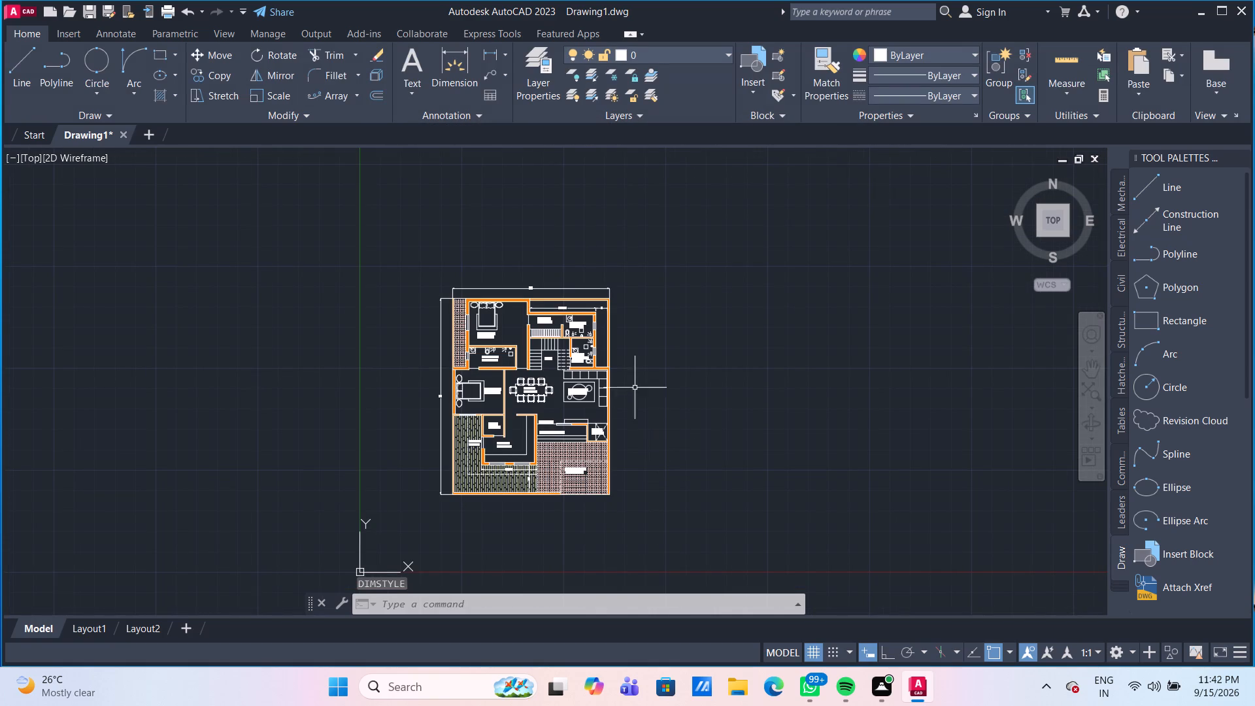
pyautogui.scroll(2, 629, 373)
pyautogui.moveTo(643, 403); pyautogui.dragTo(677, 498, button='middle')
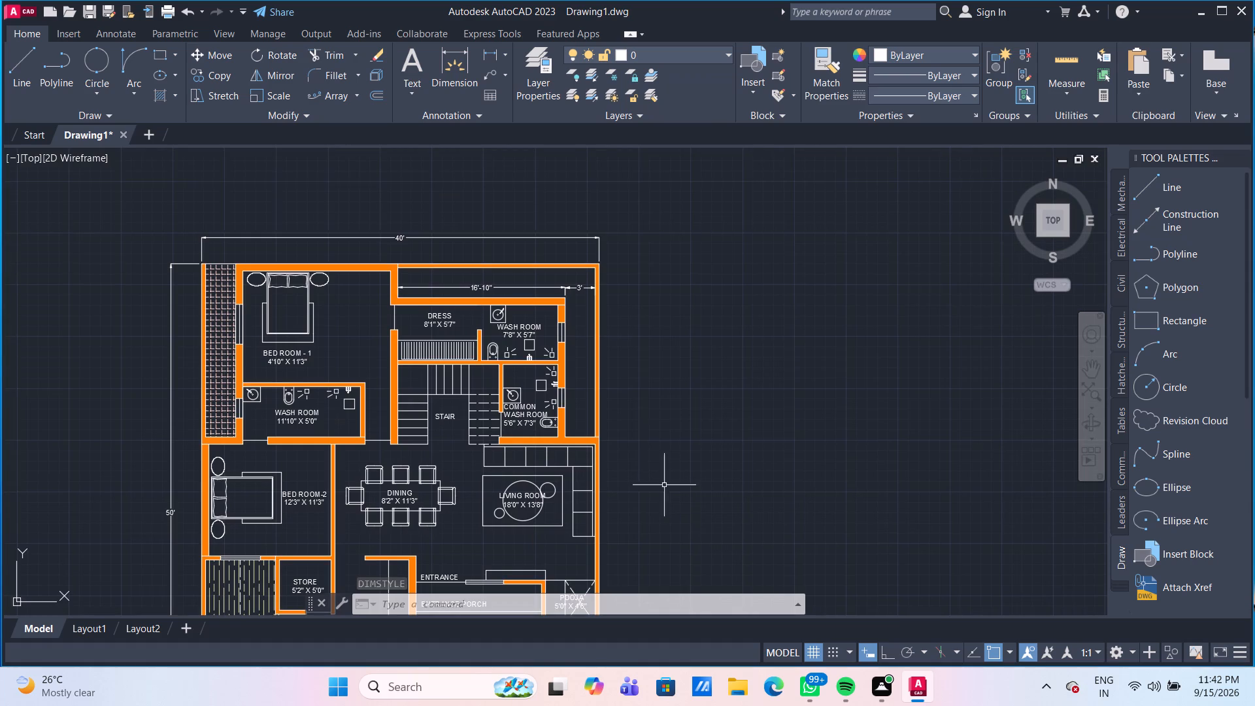
pyautogui.scroll(2, 604, 335)
pyautogui.moveTo(606, 336); pyautogui.dragTo(640, 385, button='middle')
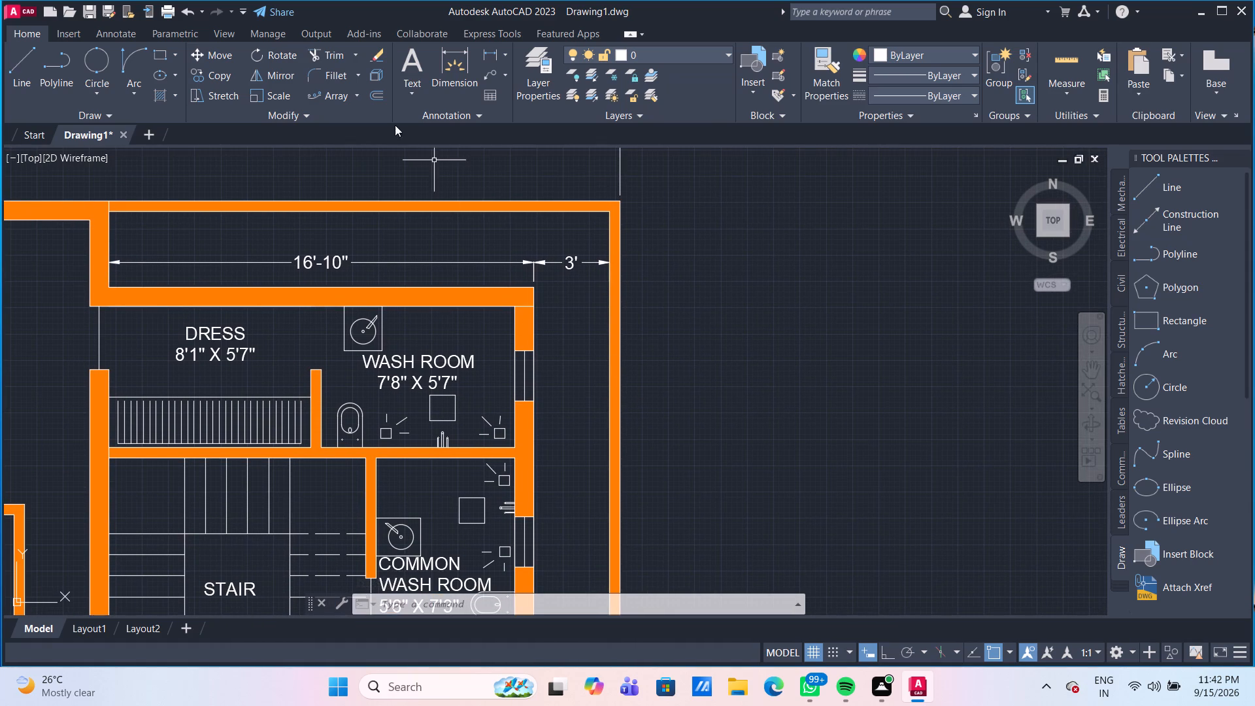
pyautogui.click(165, 96)
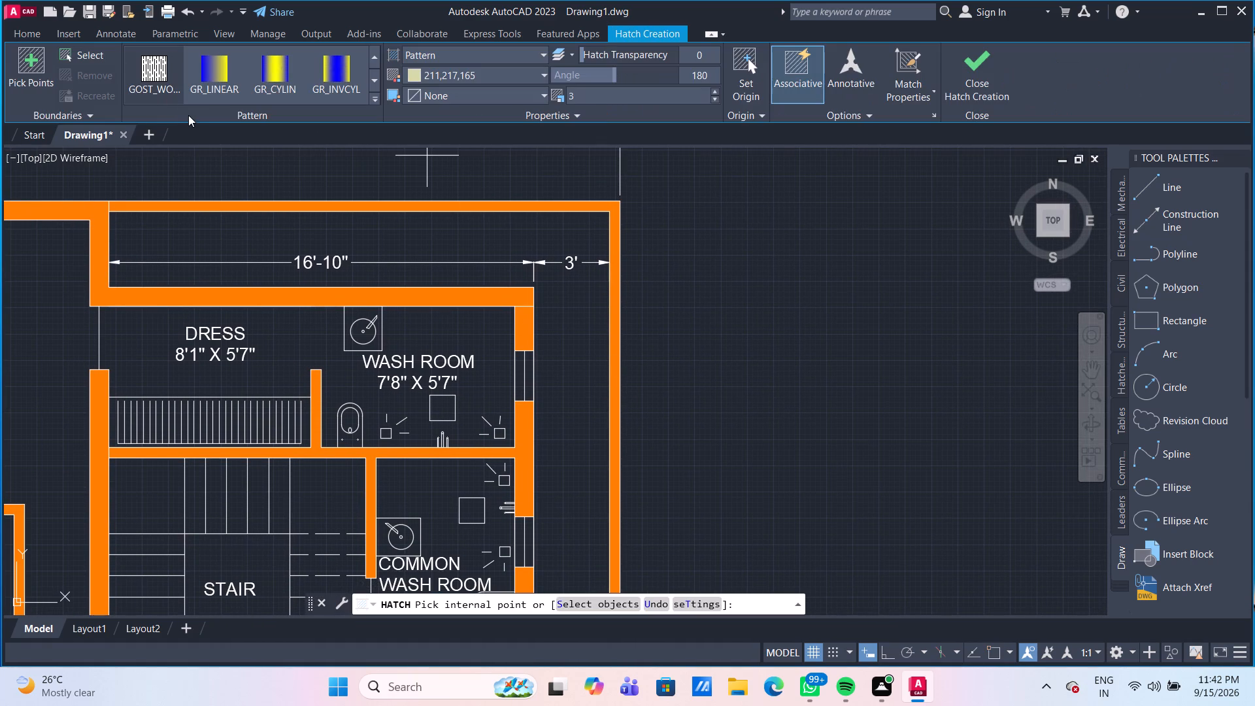
pyautogui.click(372, 60)
pyautogui.tripleClick(372, 60)
pyautogui.tripleClick(372, 60)
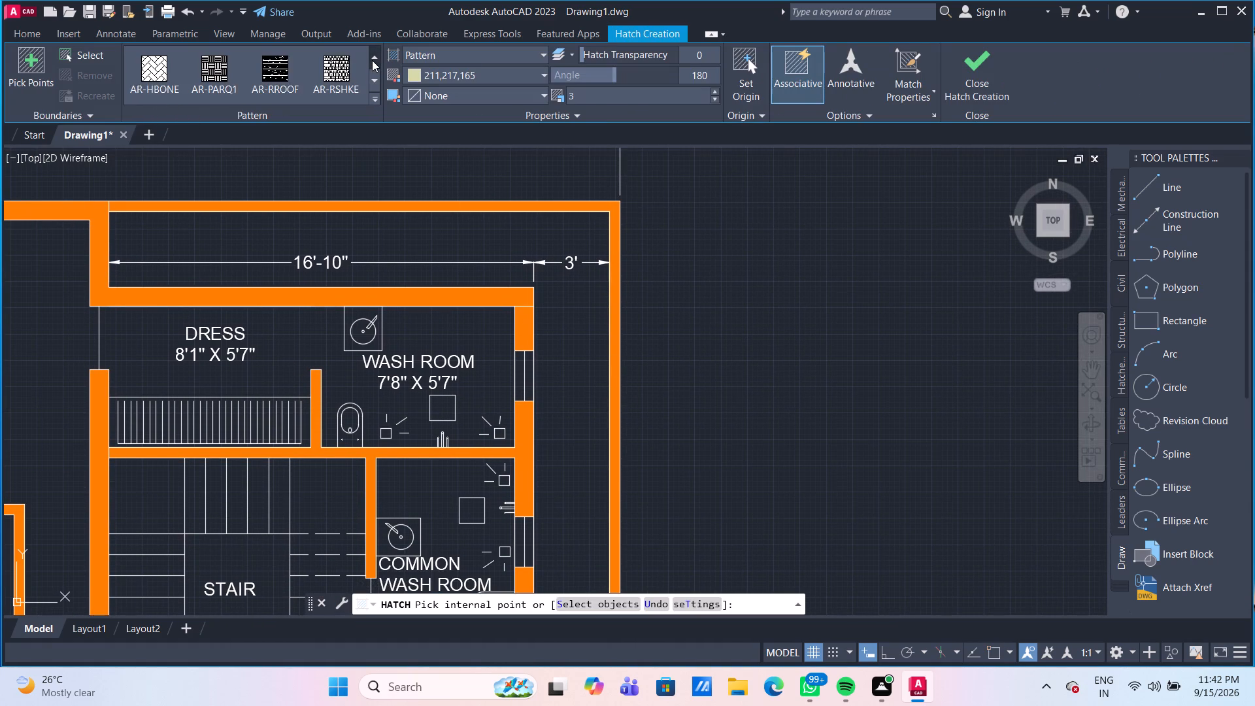
pyautogui.click(372, 60)
pyautogui.click(372, 60)
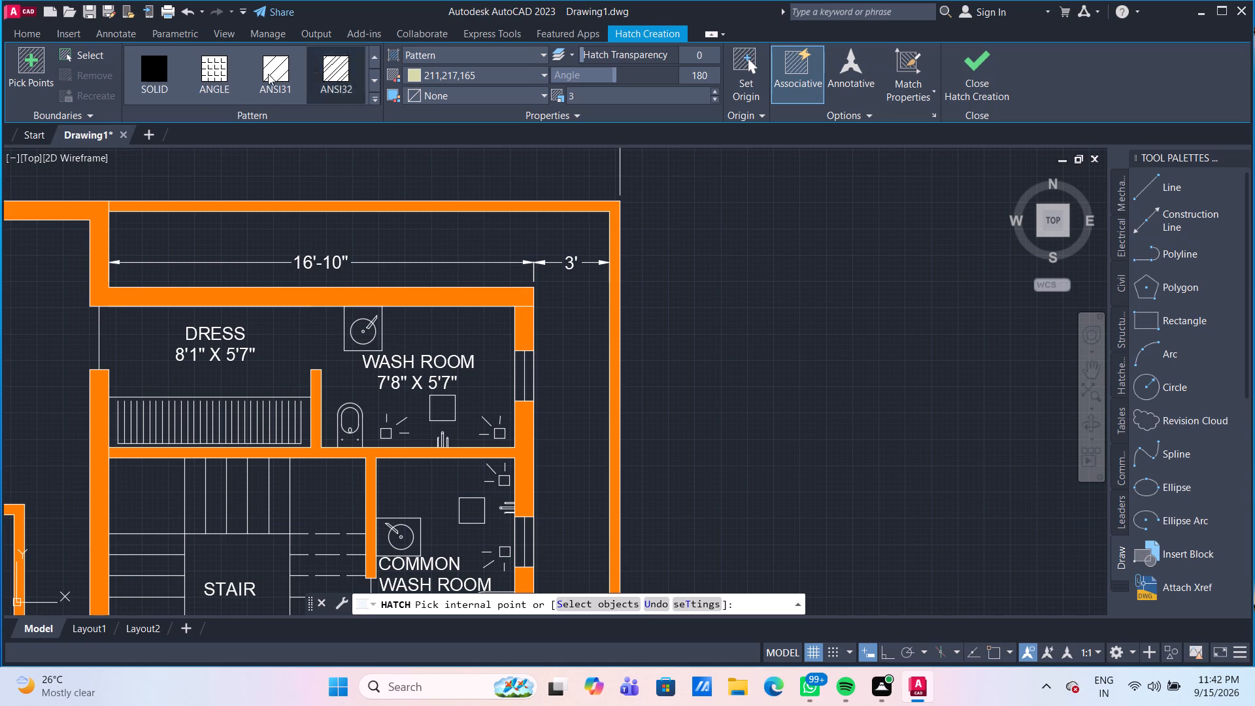
pyautogui.click(228, 78)
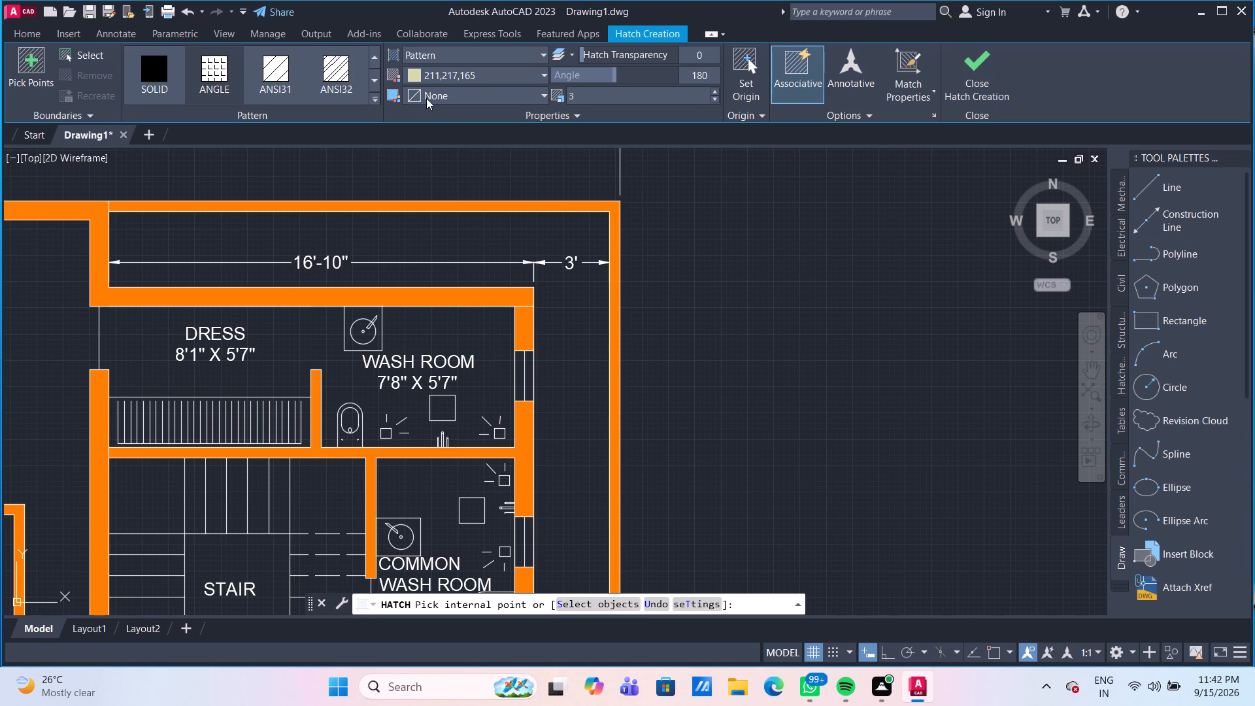
pyautogui.click(520, 76)
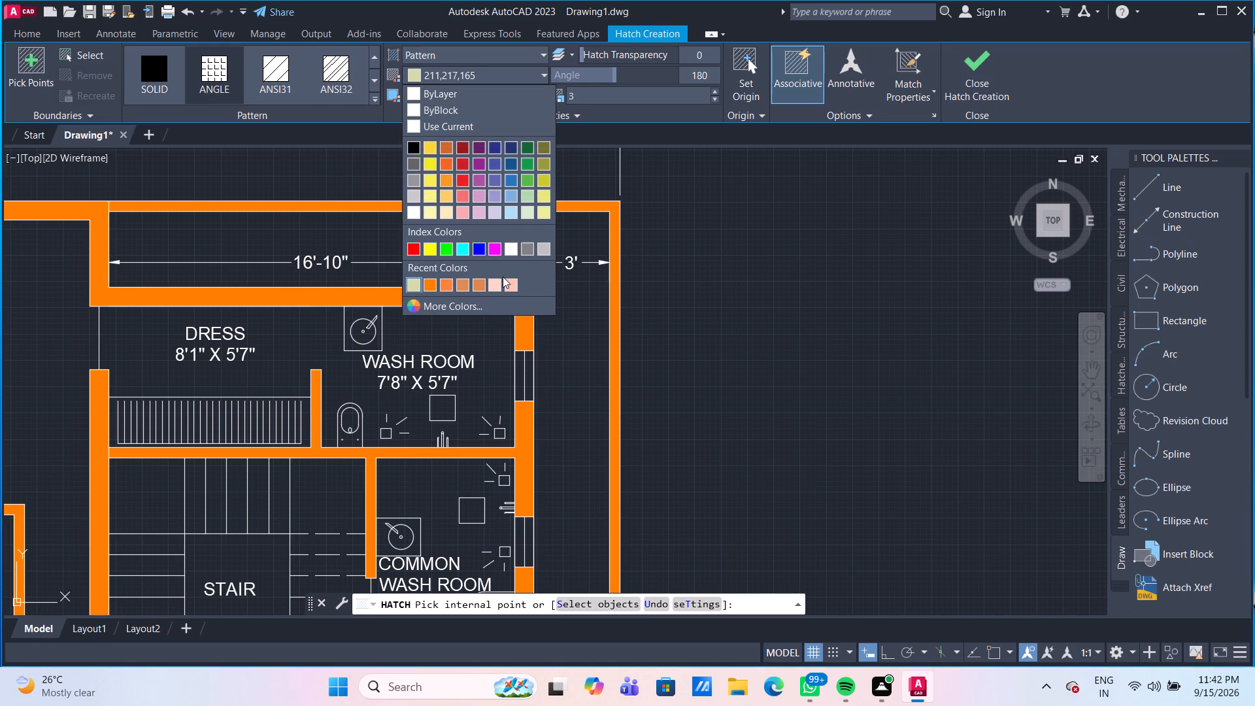
pyautogui.click(495, 288)
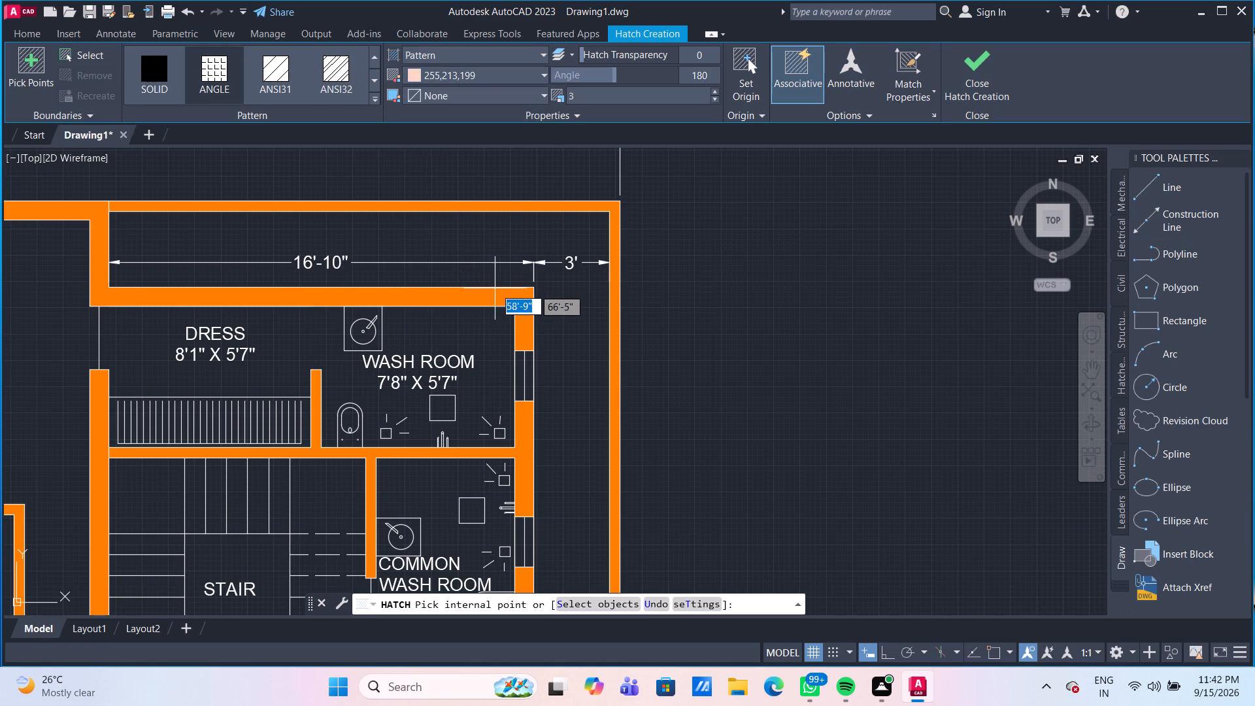
pyautogui.click(493, 241)
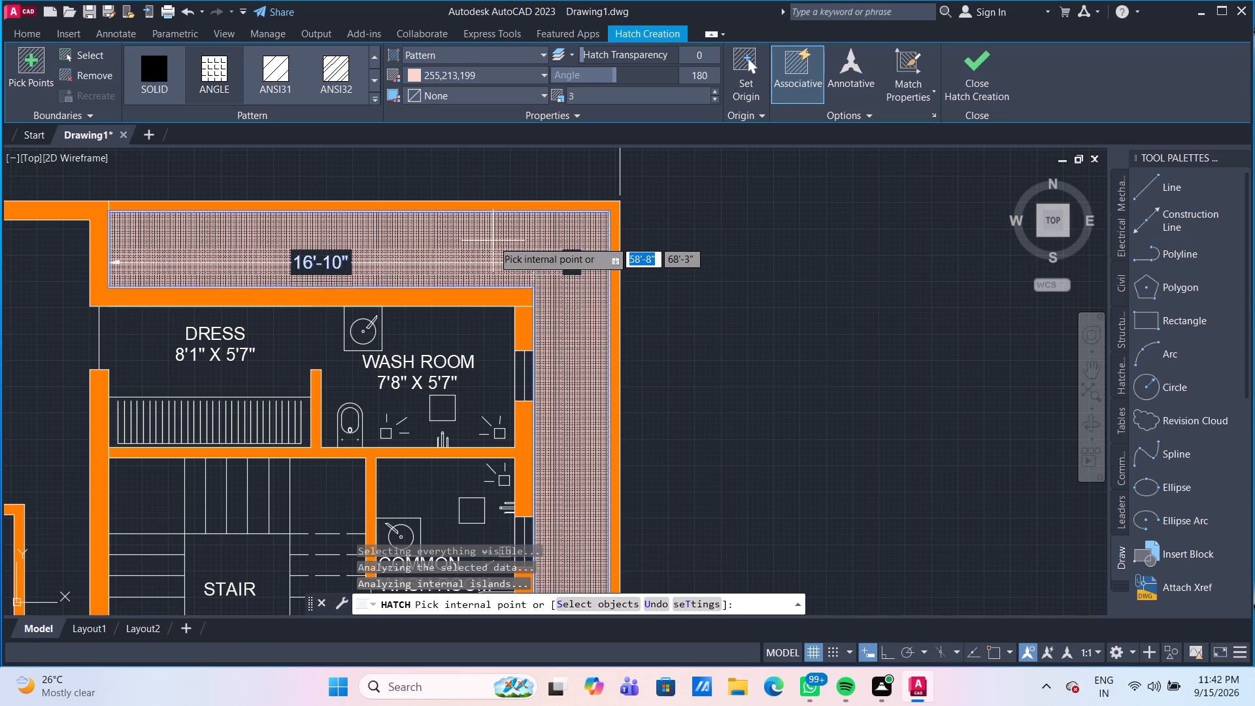
pyautogui.click(595, 97)
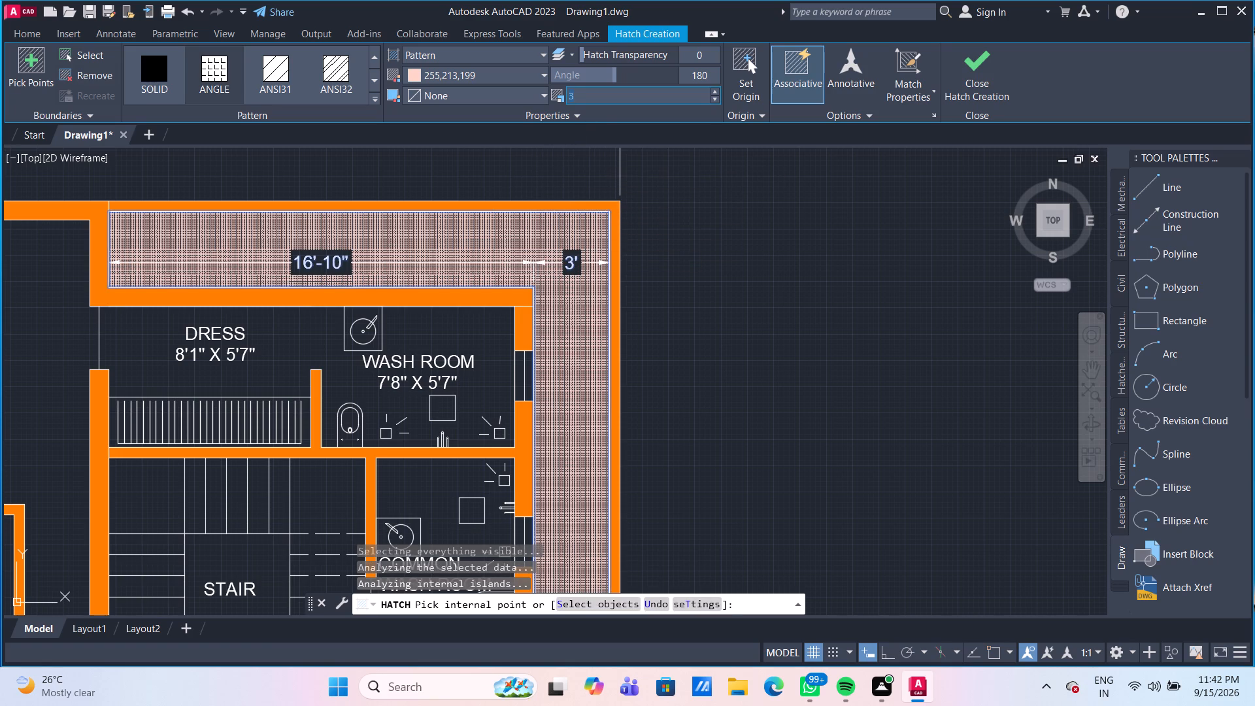
pyautogui.write('25')
pyautogui.press('Return')
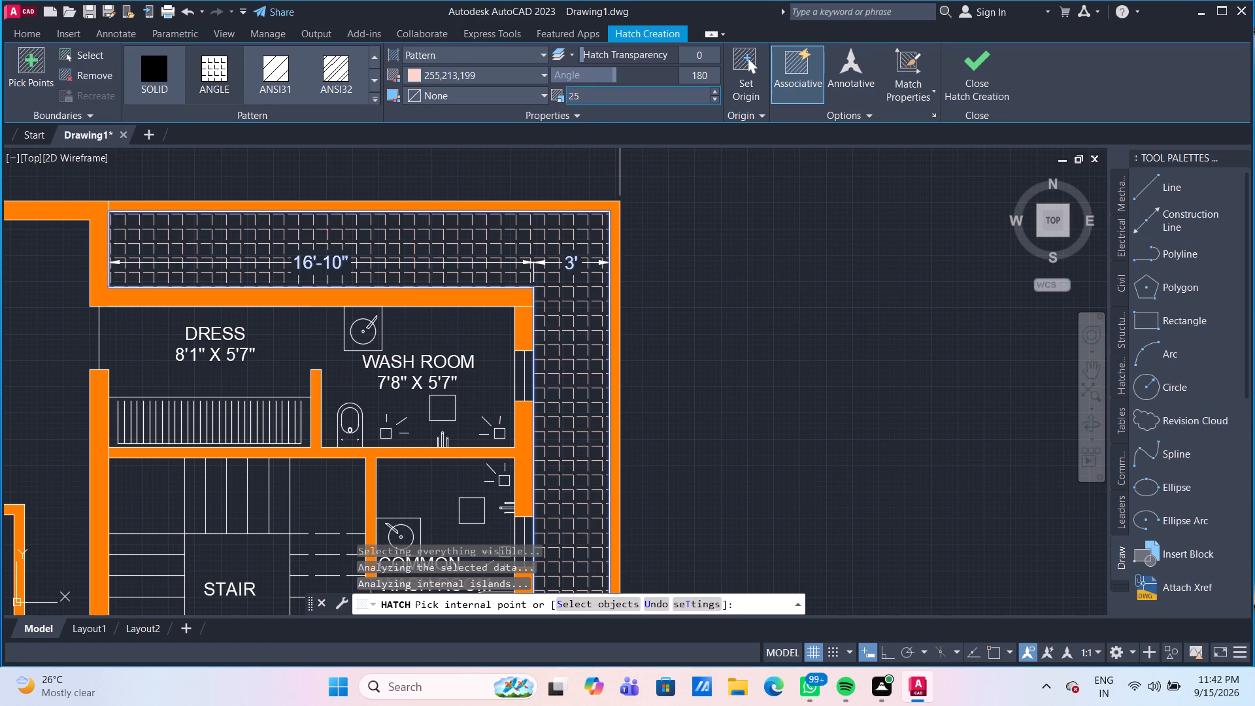
pyautogui.scroll(-3, 695, 306)
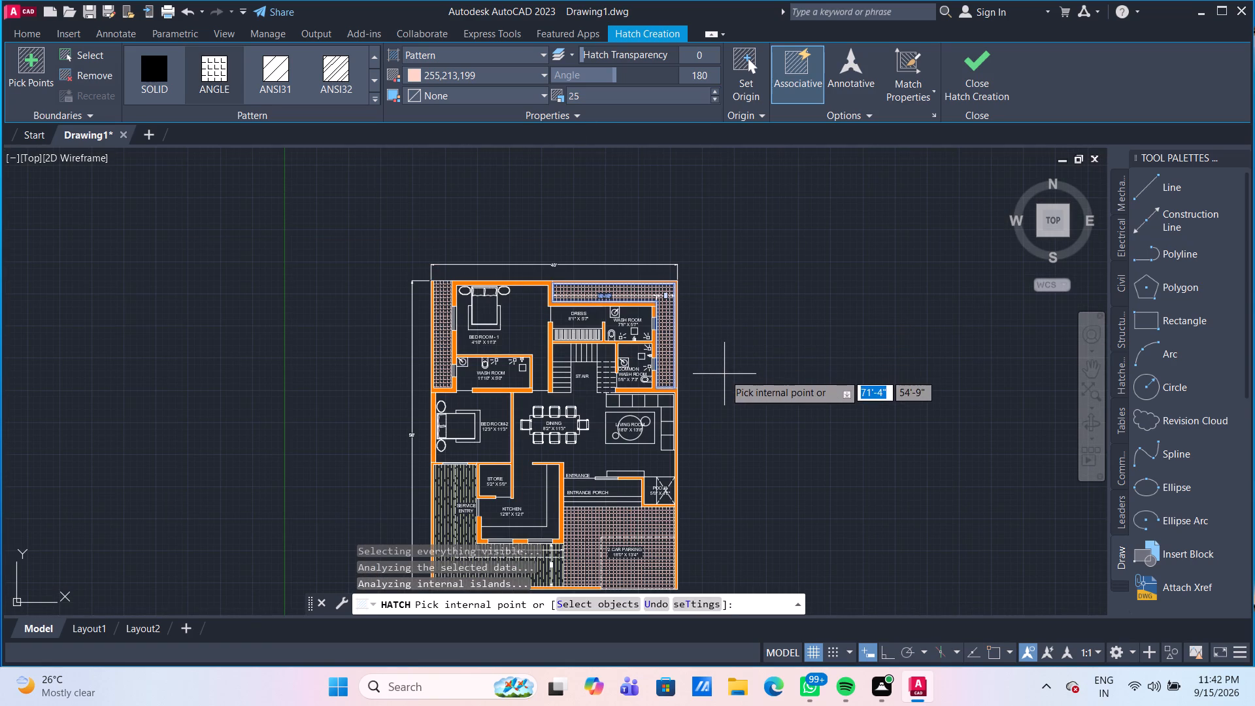
pyautogui.moveTo(724, 388); pyautogui.dragTo(715, 354, button='middle')
pyautogui.scroll(3, 655, 492)
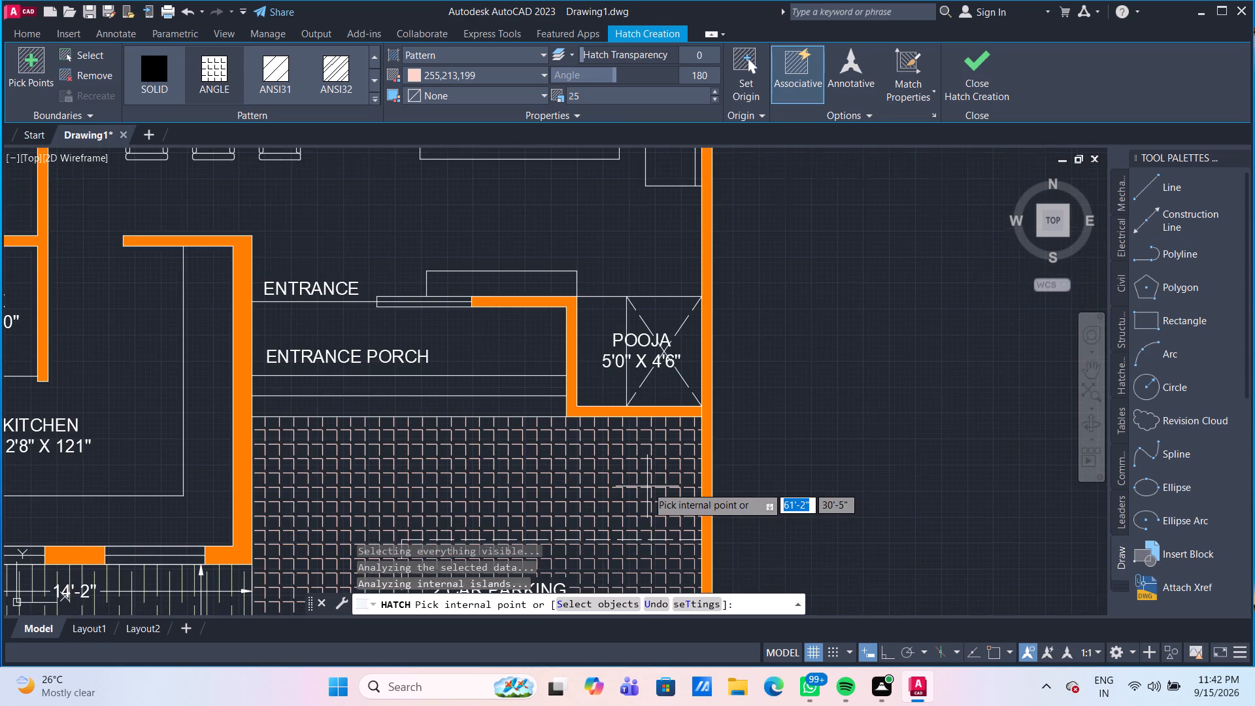
pyautogui.press('Escape')
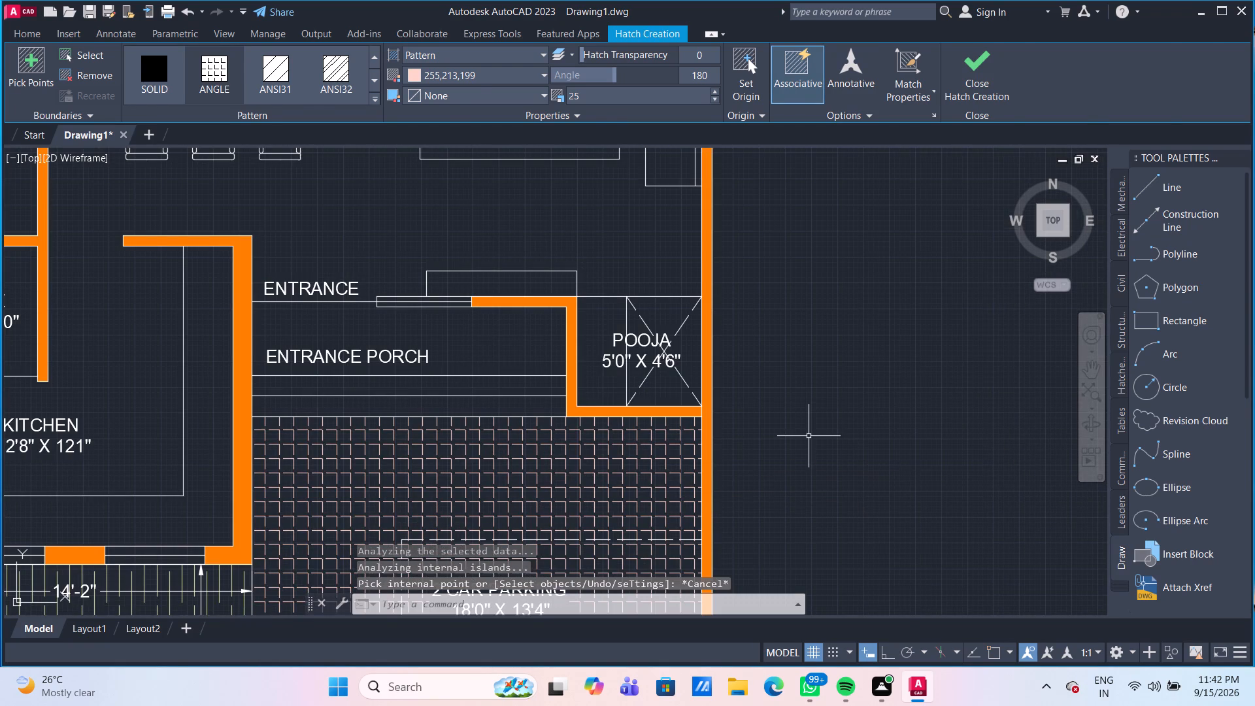
# Check the car parking hatch's properties and inspect the new hatch around the DRESS and WASH ROOM walls.
pyautogui.click(626, 494)
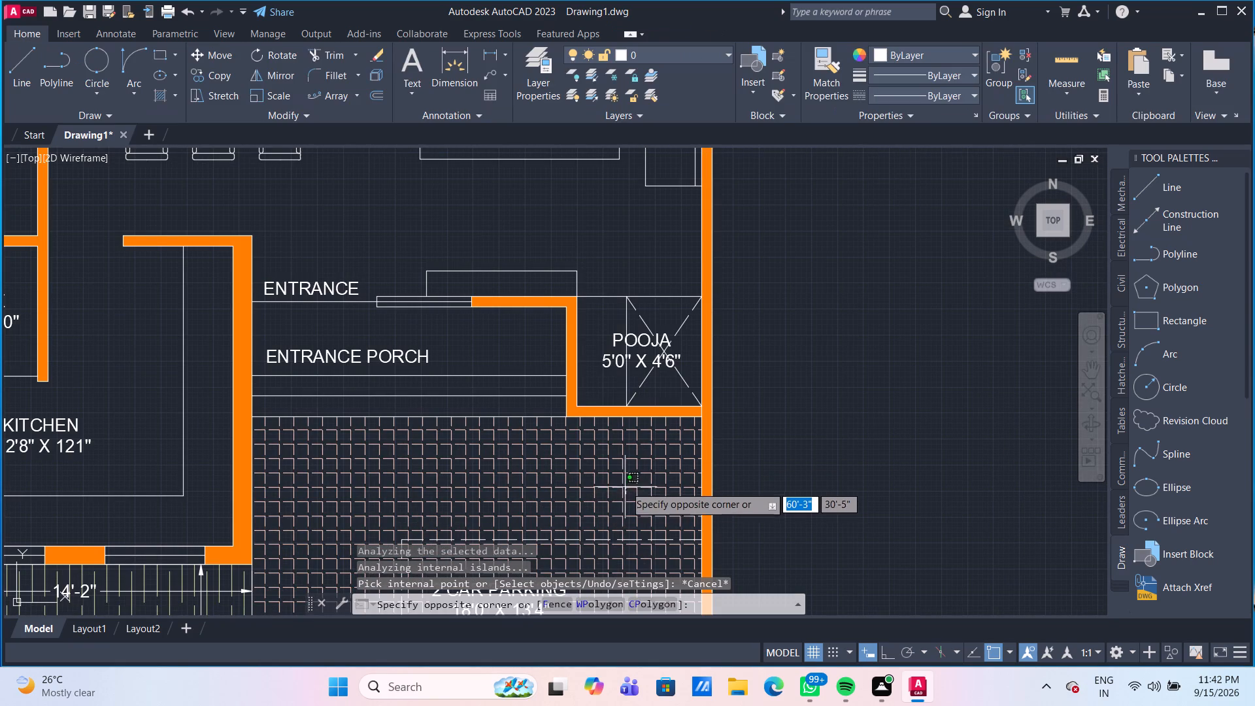
pyautogui.click(624, 482)
pyautogui.click(627, 473)
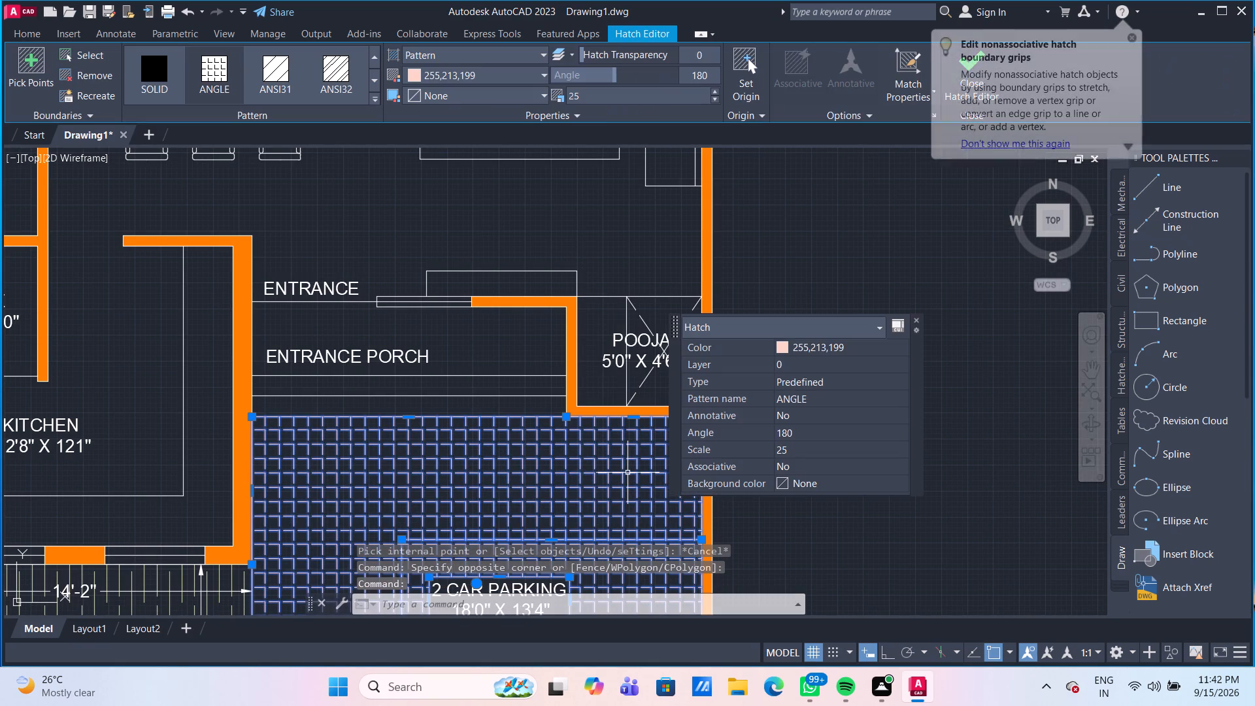
pyautogui.press('Escape')
pyautogui.scroll(-3, 746, 386)
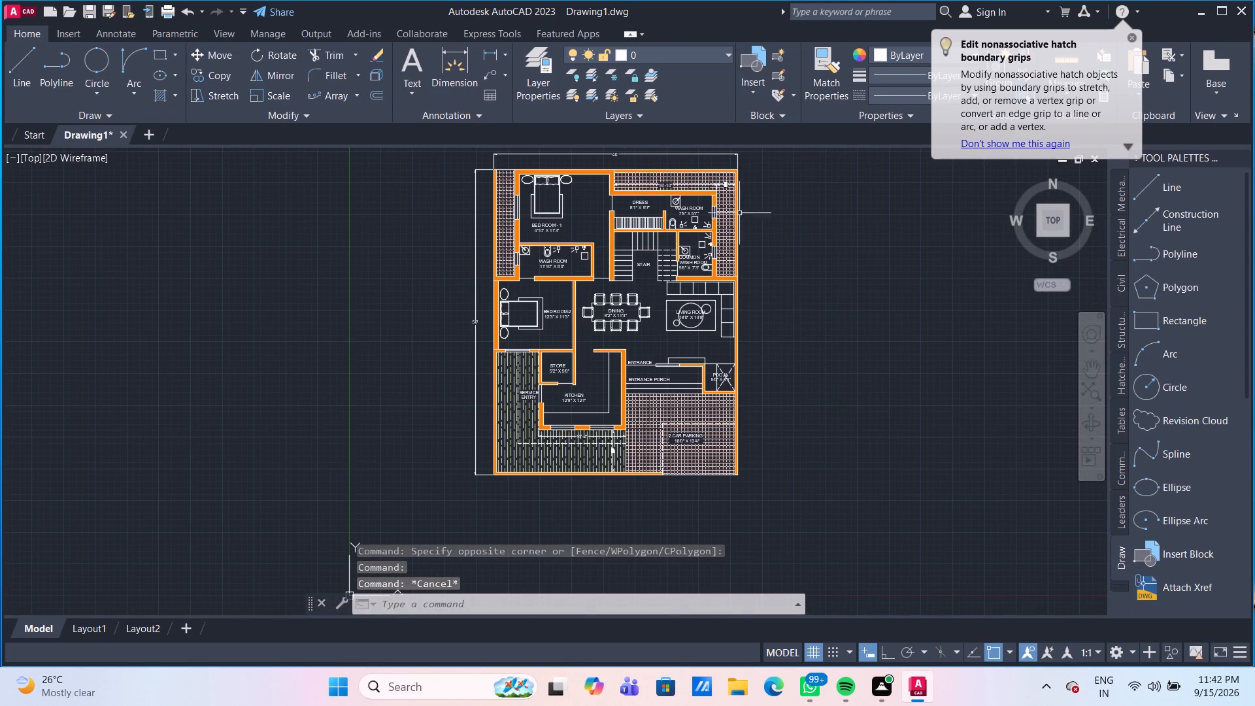
pyautogui.scroll(2, 718, 161)
pyautogui.scroll(2, 748, 226)
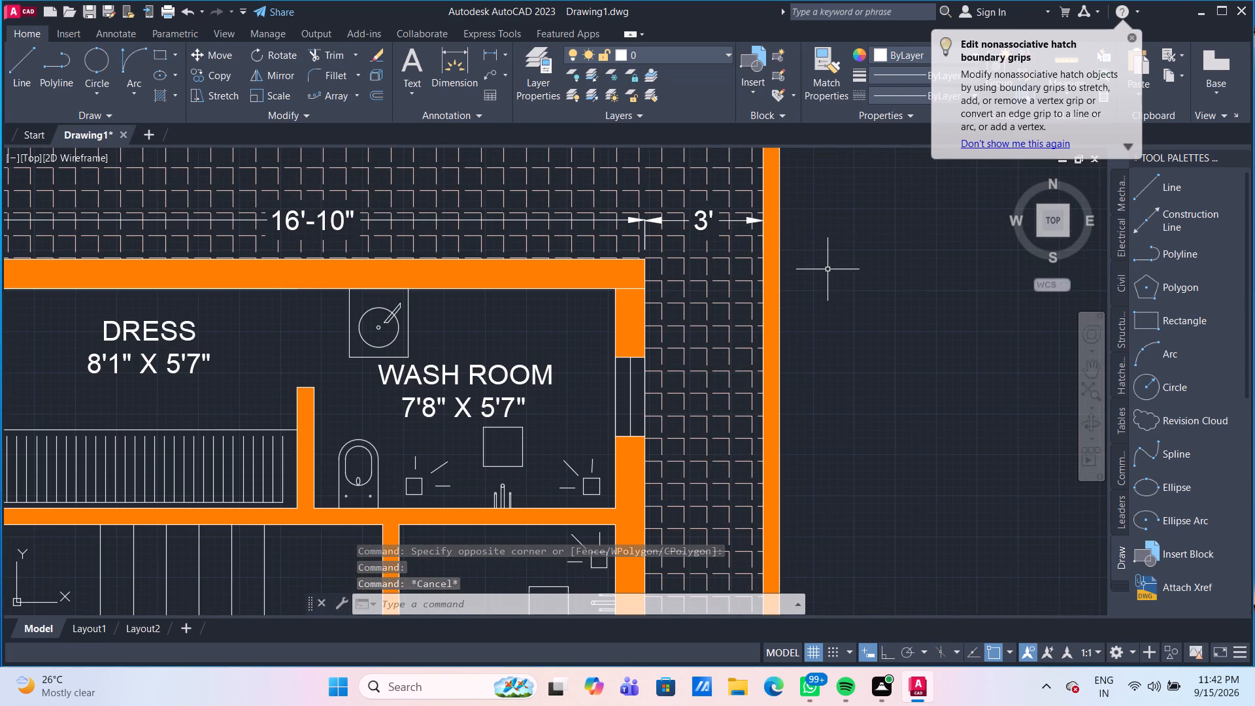
pyautogui.scroll(-1, 828, 270)
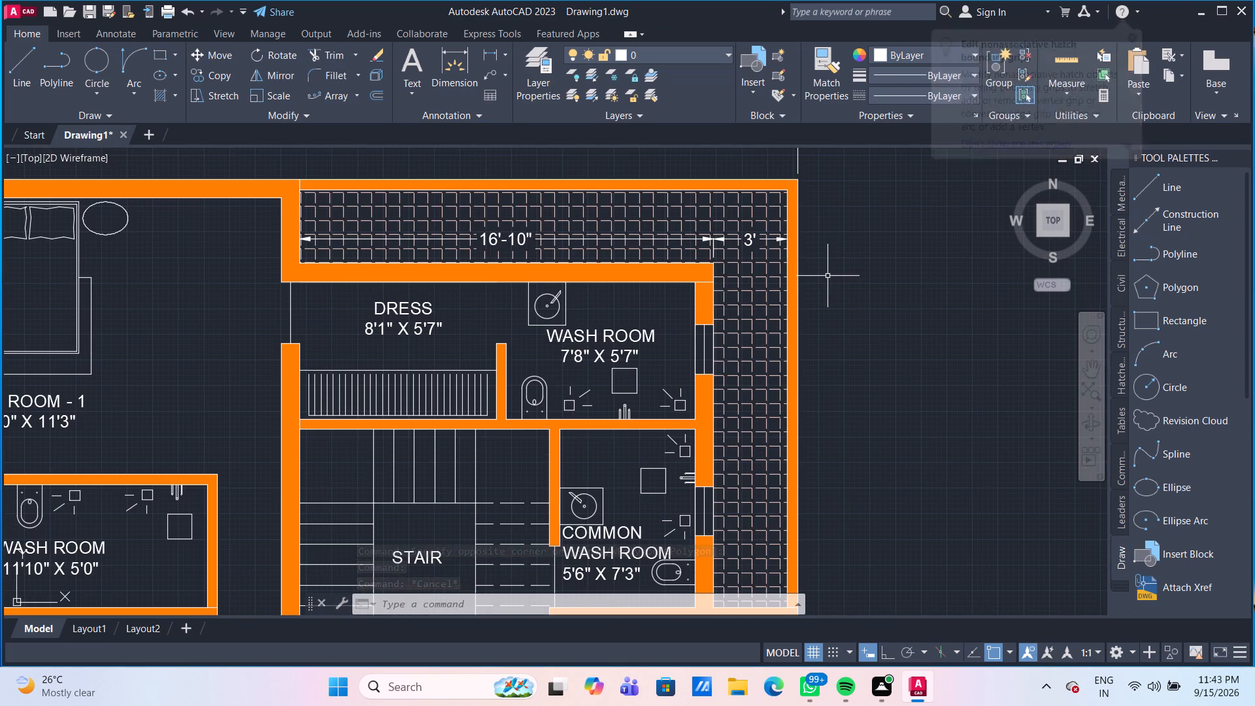
pyautogui.scroll(1, 828, 276)
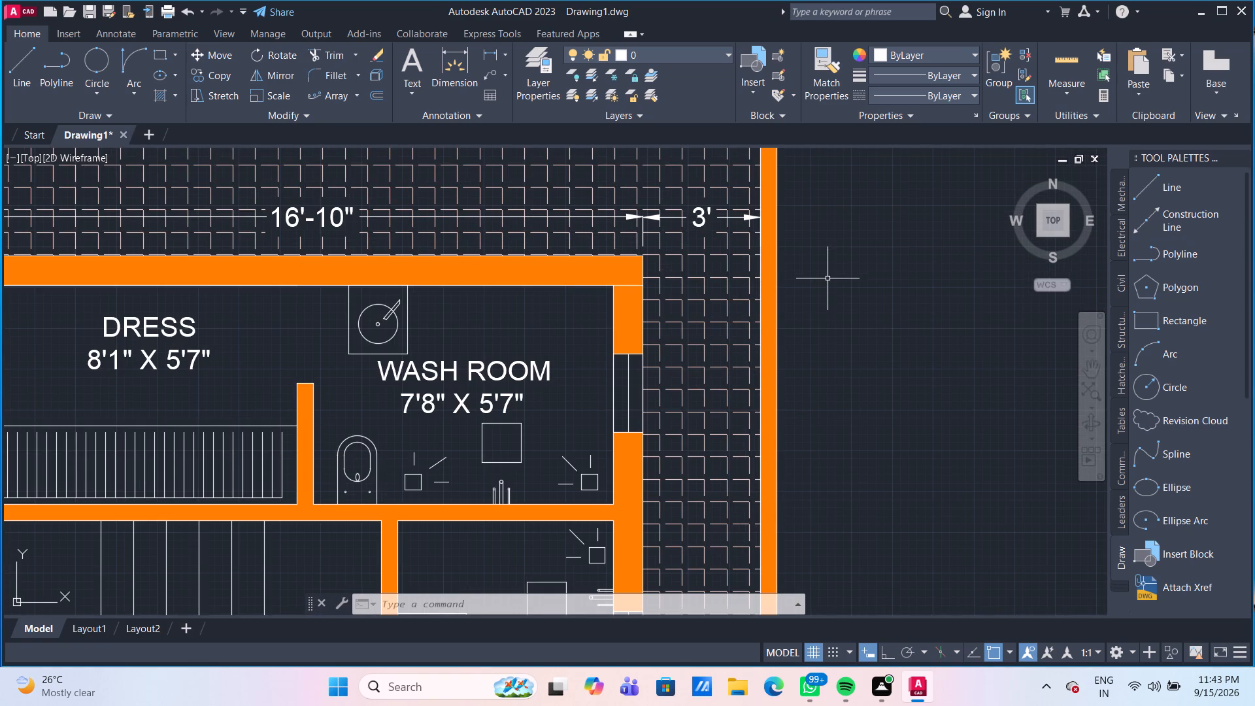
pyautogui.scroll(-3, 541, 391)
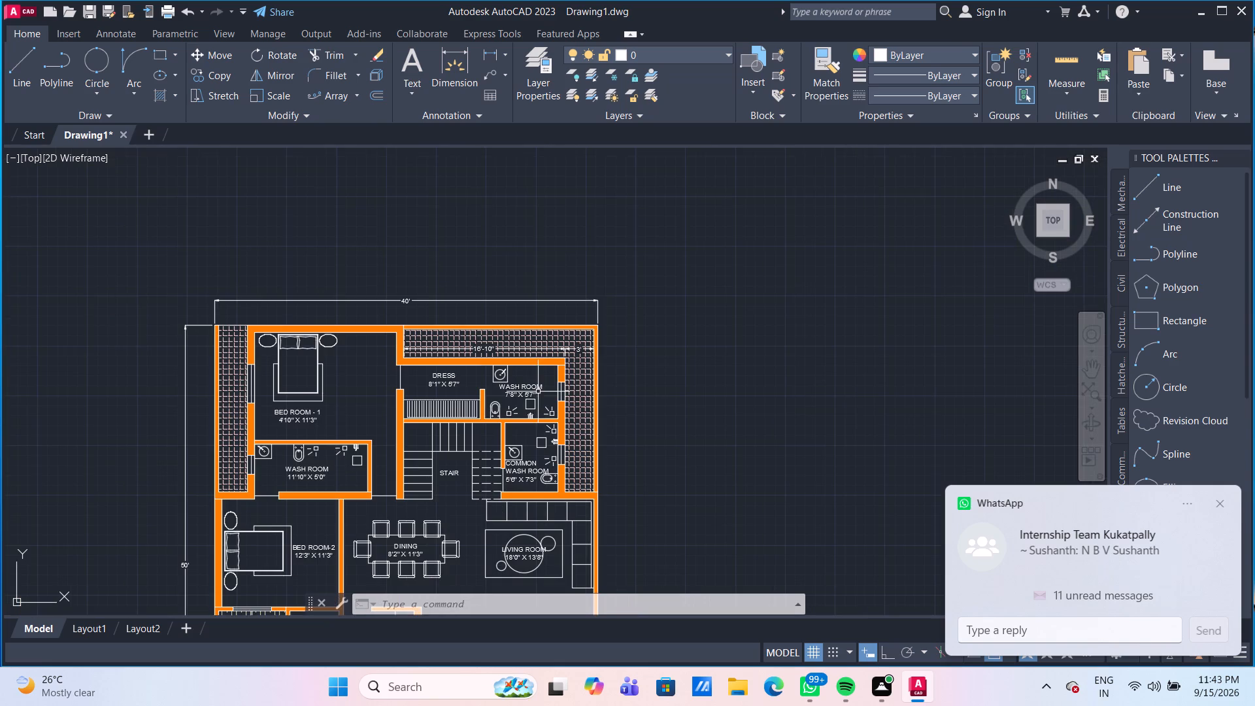
# With Ortho on, draw a line in the STAIR's solid-line side flight to a tread line's midpoint, plus a vertical segment about 4" down.
pyautogui.moveTo(464, 429); pyautogui.dragTo(558, 319, button='middle')
pyautogui.scroll(1, 524, 372)
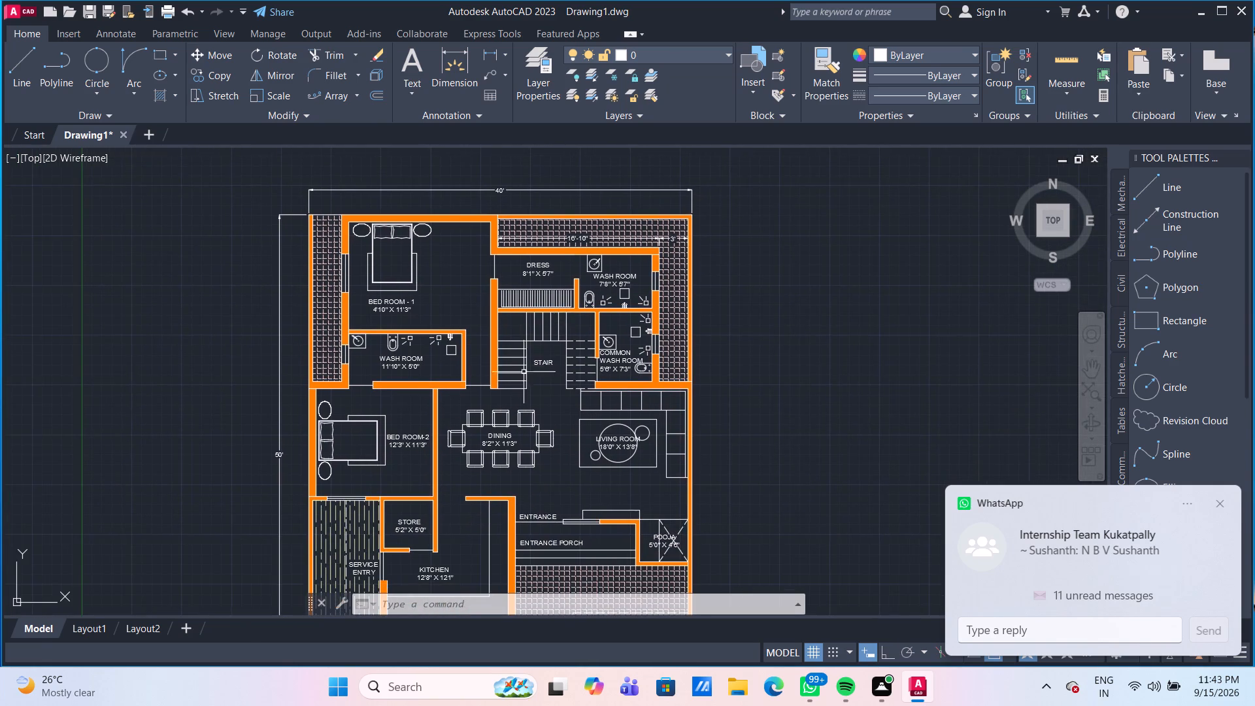
pyautogui.scroll(1, 525, 373)
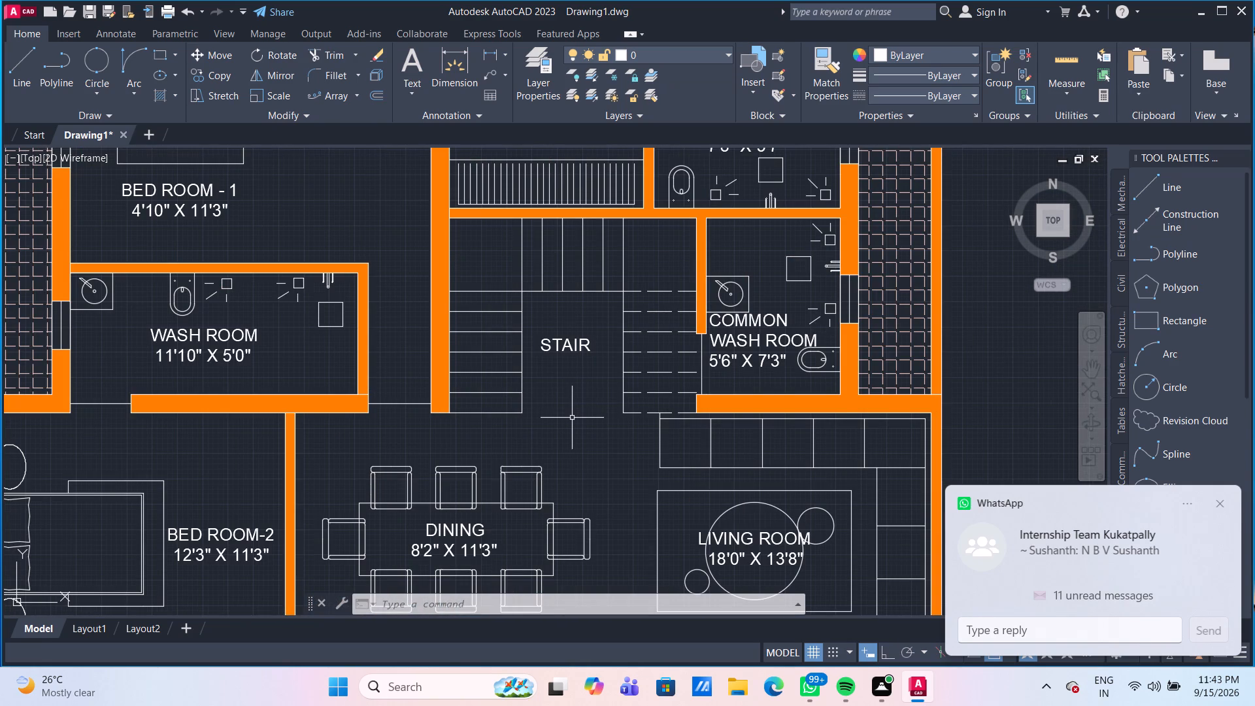
pyautogui.click(22, 82)
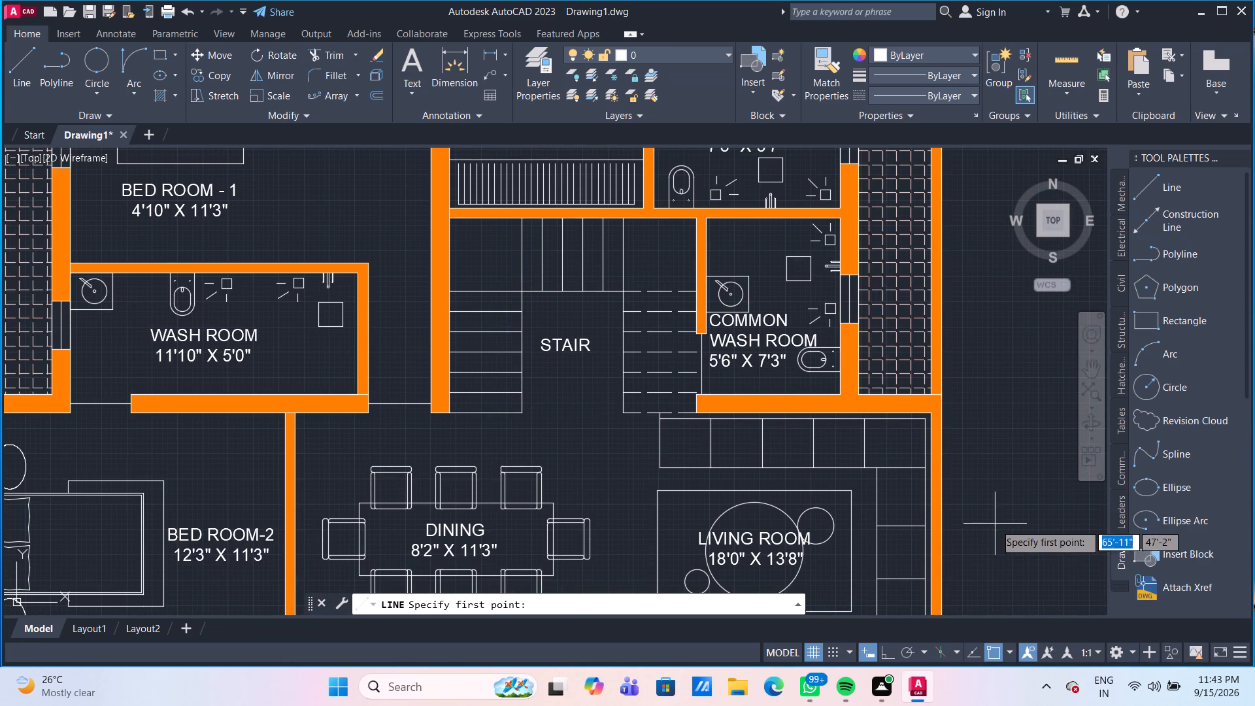
pyautogui.click(887, 664)
pyautogui.click(886, 649)
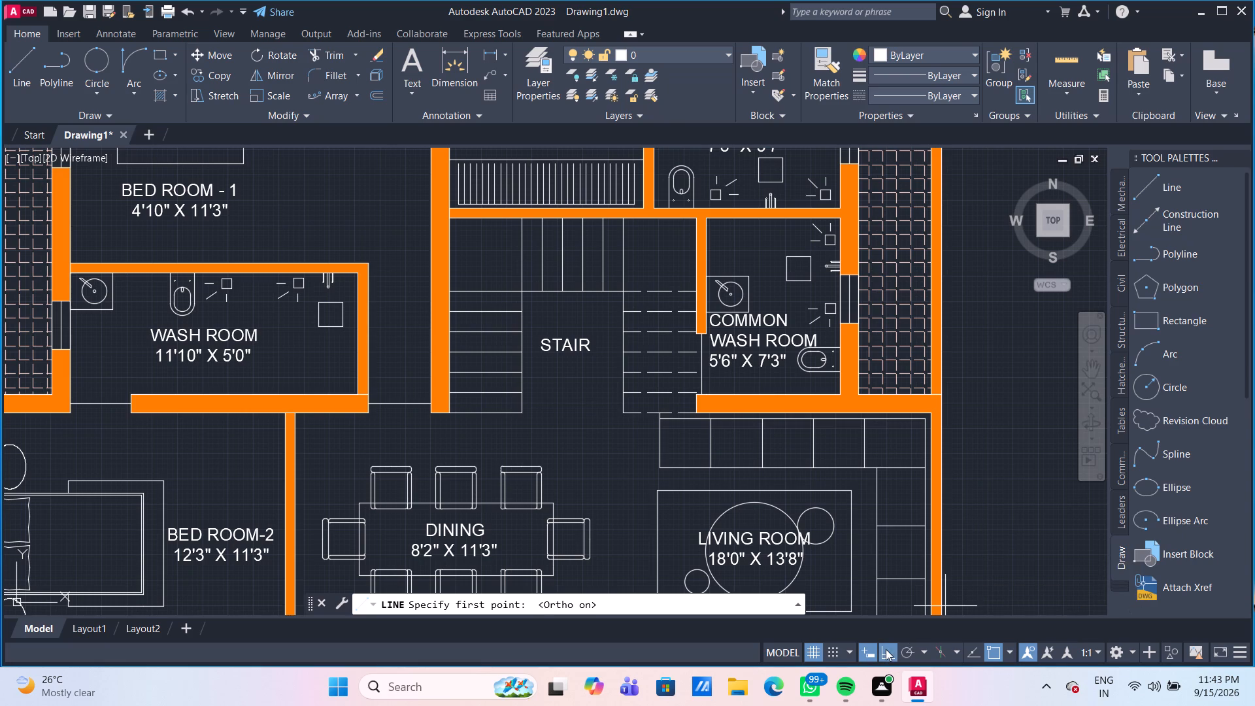
pyautogui.scroll(1, 496, 375)
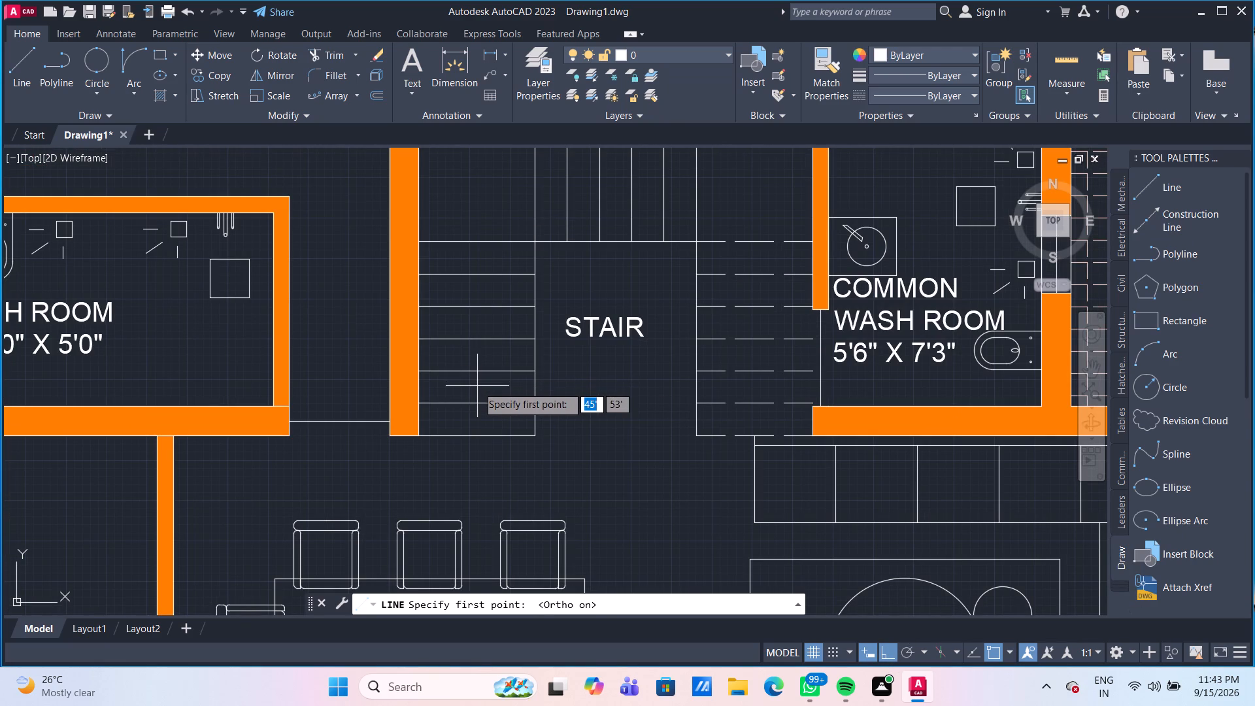
pyautogui.click(477, 386)
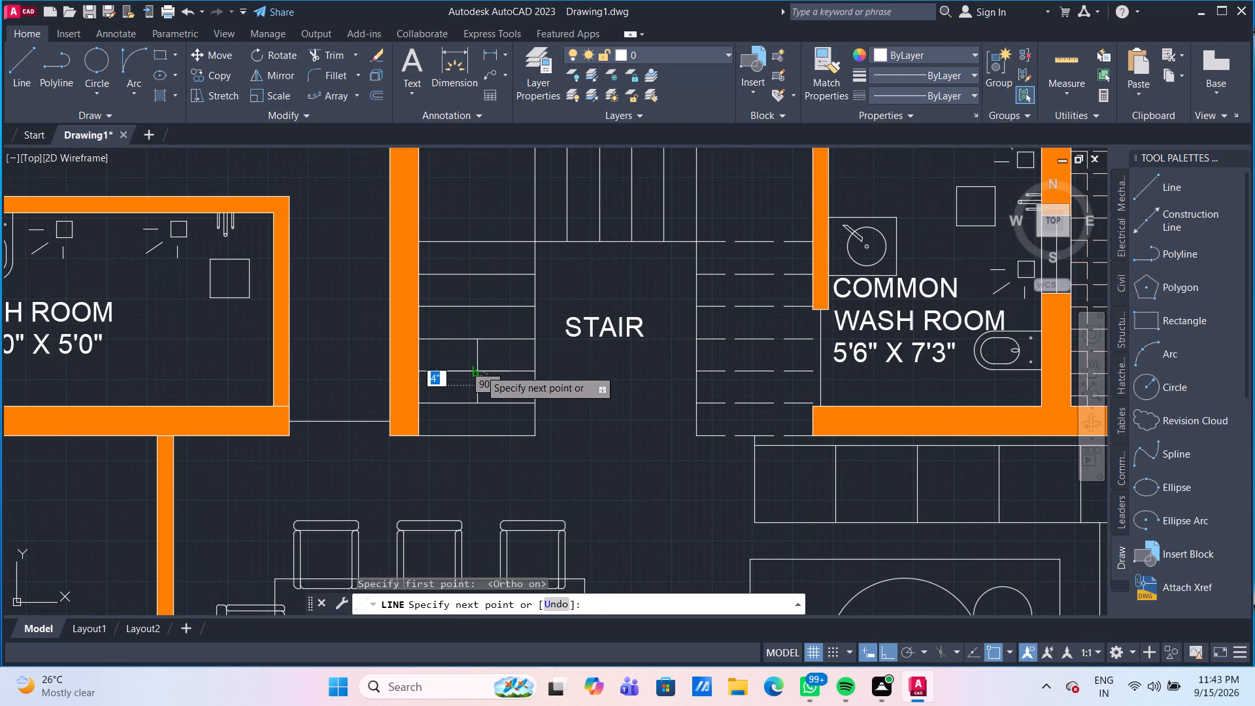
pyautogui.scroll(2, 480, 369)
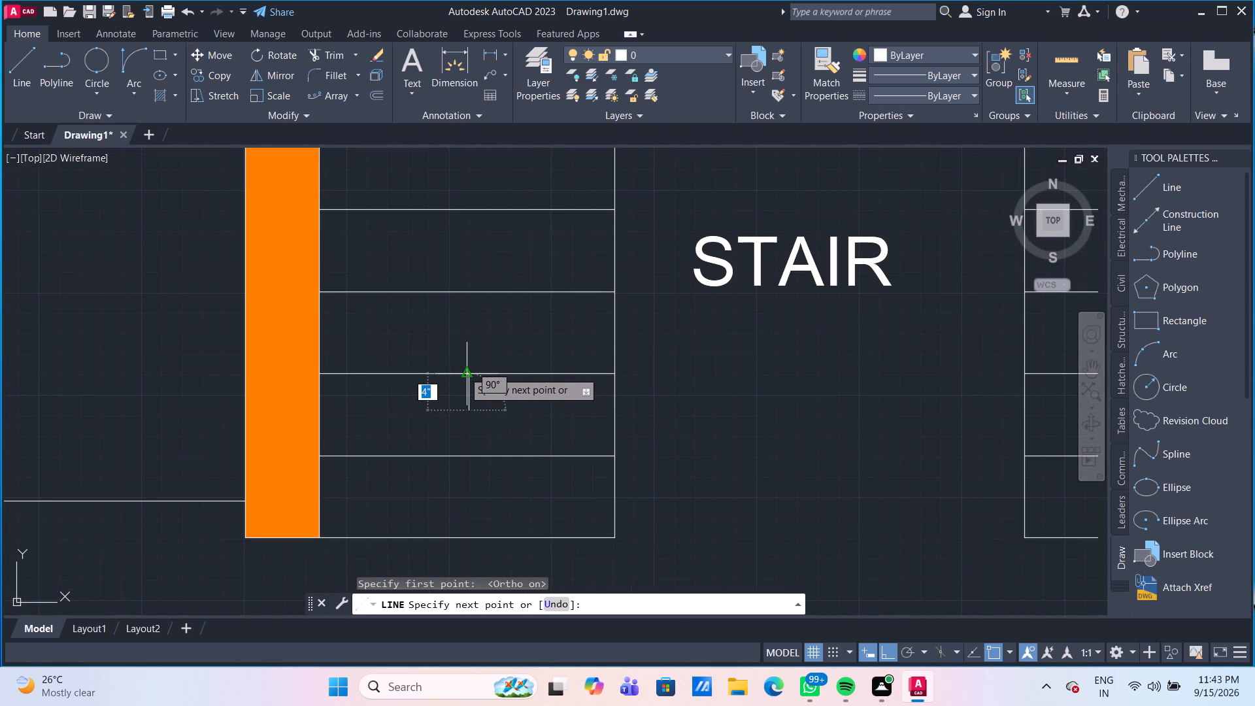
pyautogui.scroll(2, 465, 371)
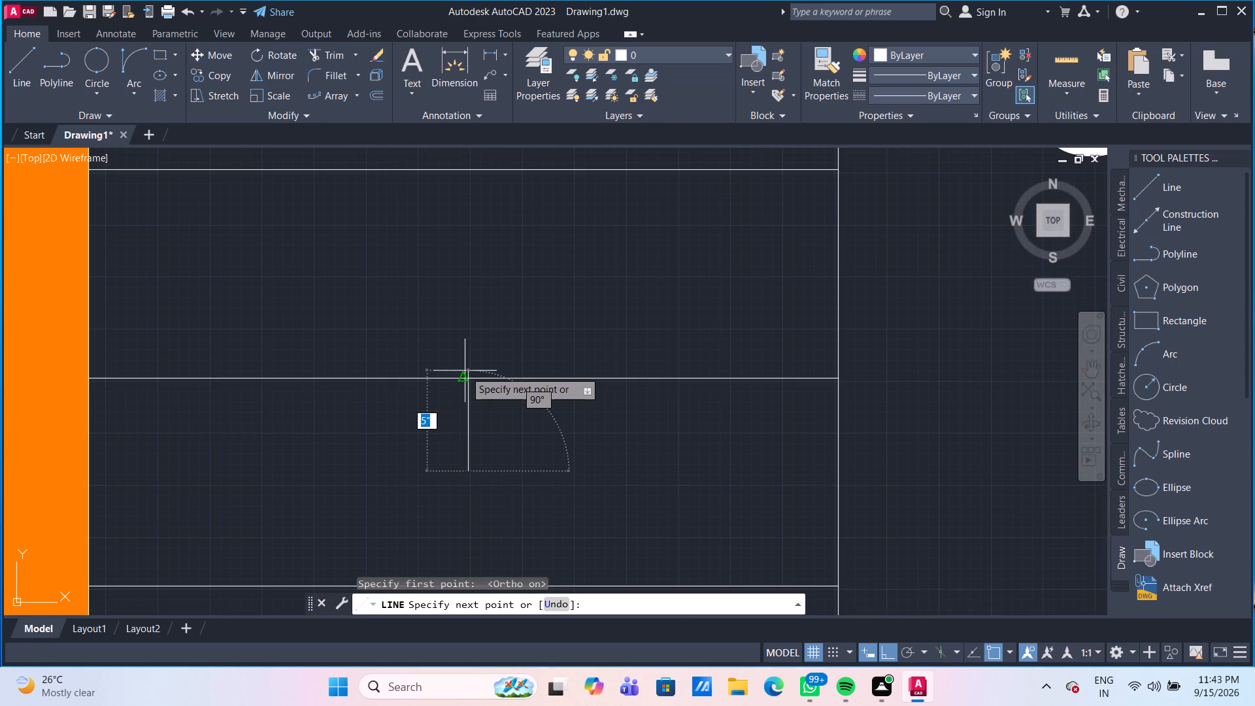
pyautogui.scroll(2, 465, 371)
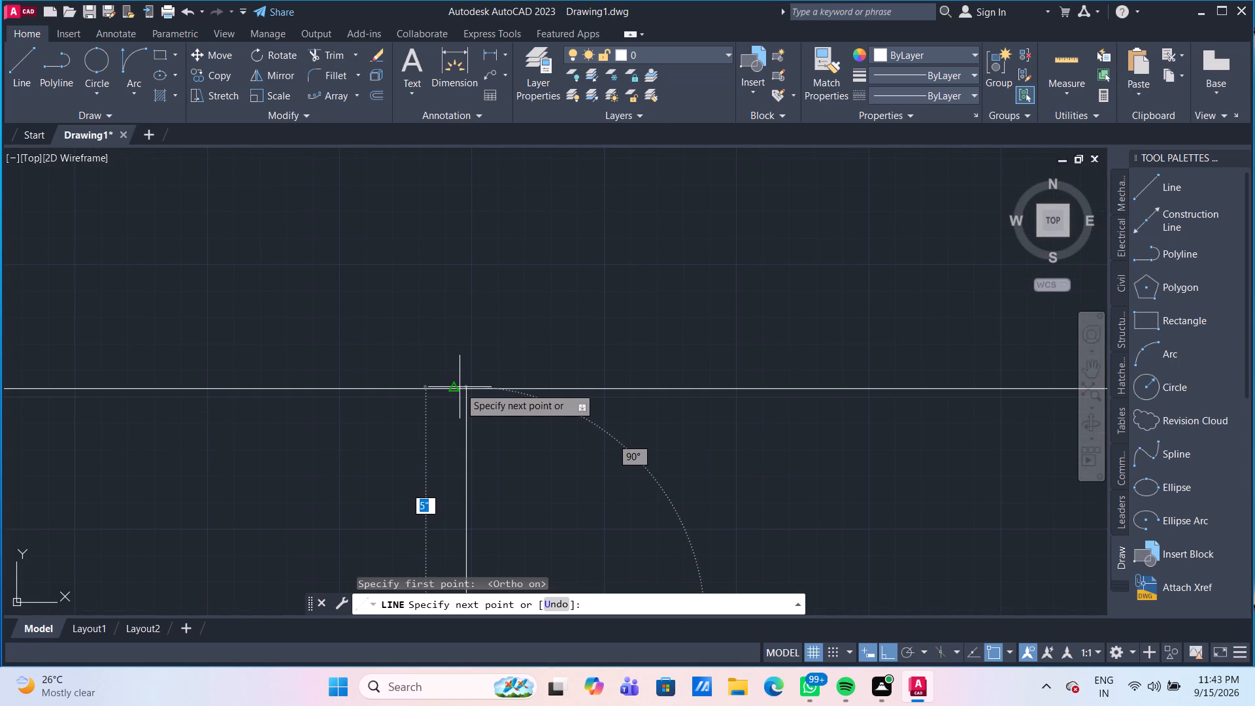
pyautogui.click(456, 388)
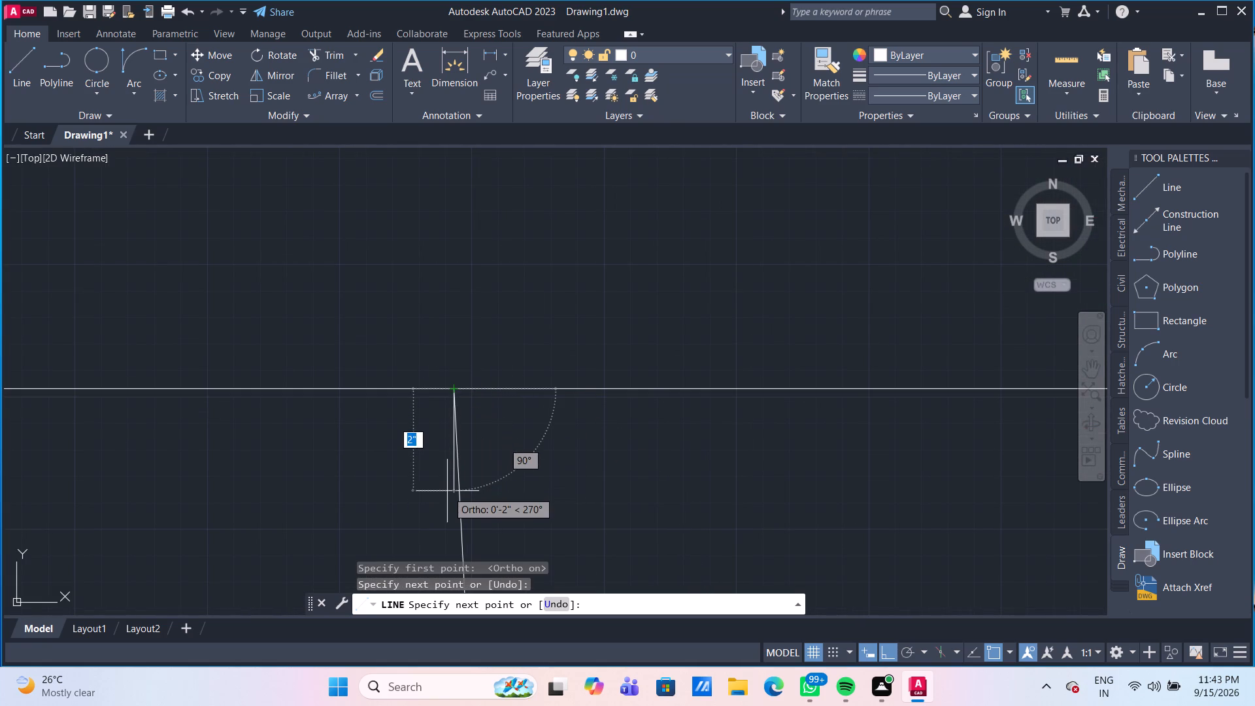
pyautogui.moveTo(447, 491); pyautogui.dragTo(473, 366, button='middle')
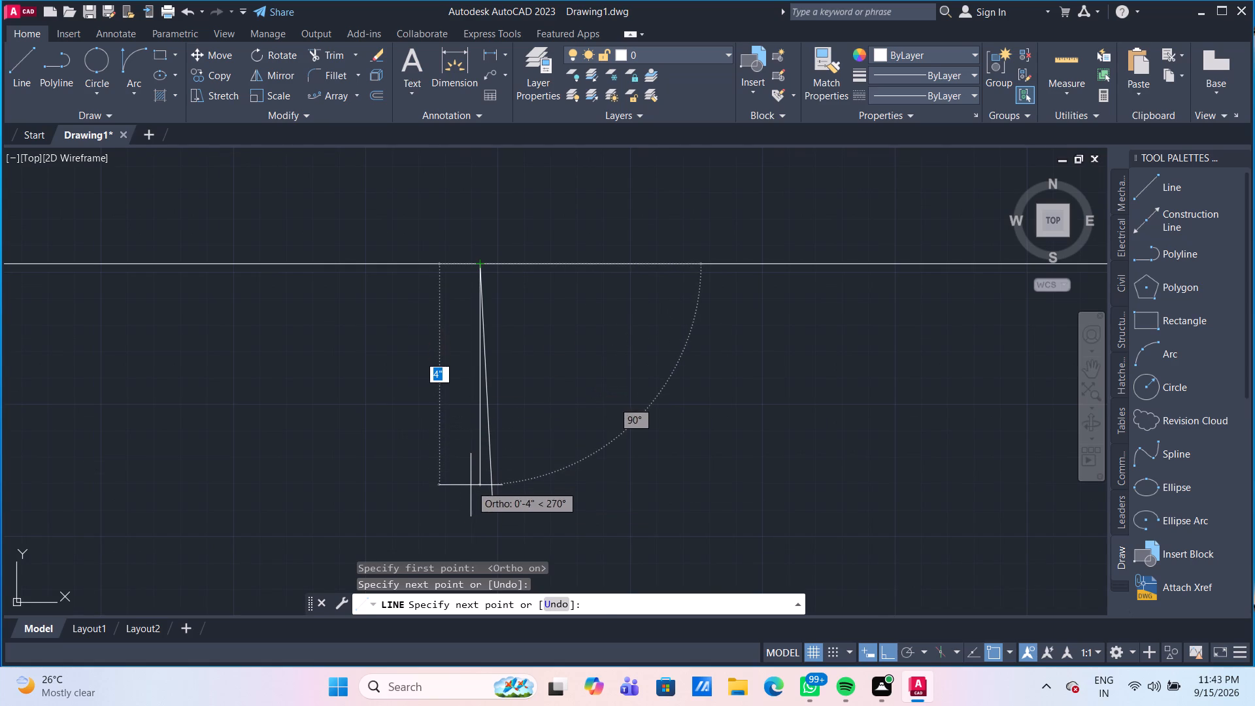
pyautogui.click(471, 485)
pyautogui.press('Escape')
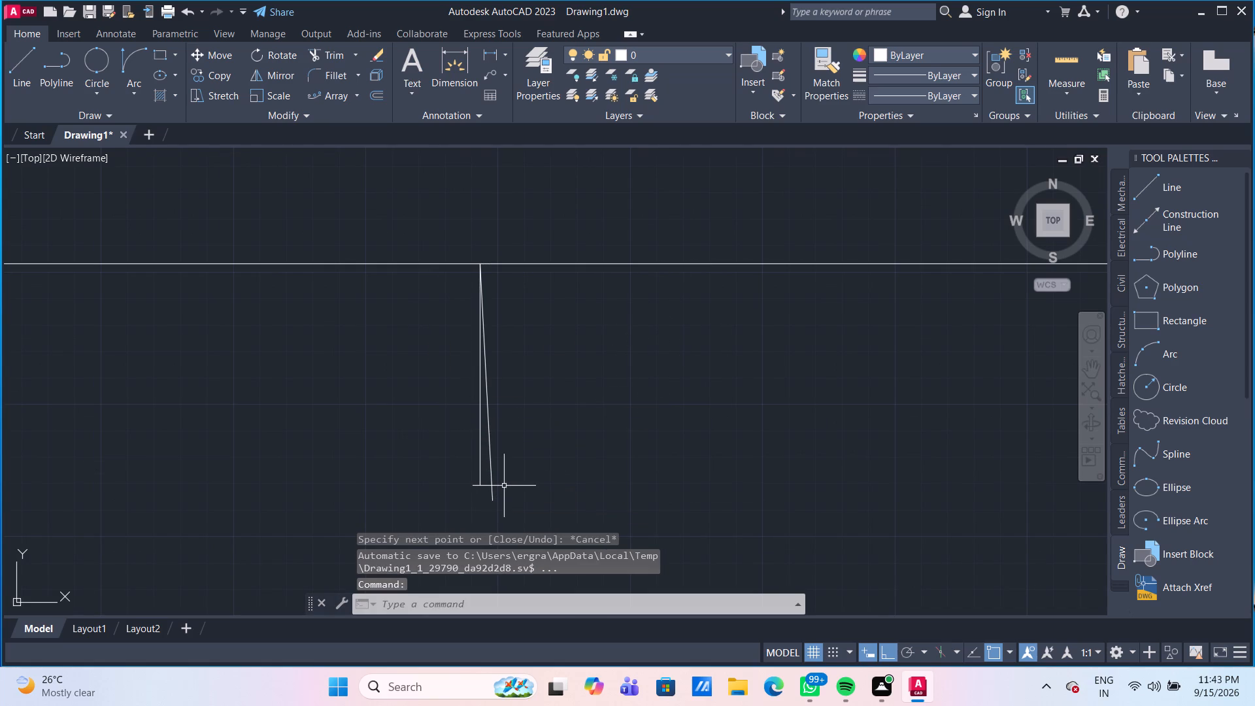
# Erase the slightly slanted segment beside the short vertical line in the flight.
pyautogui.click(490, 488)
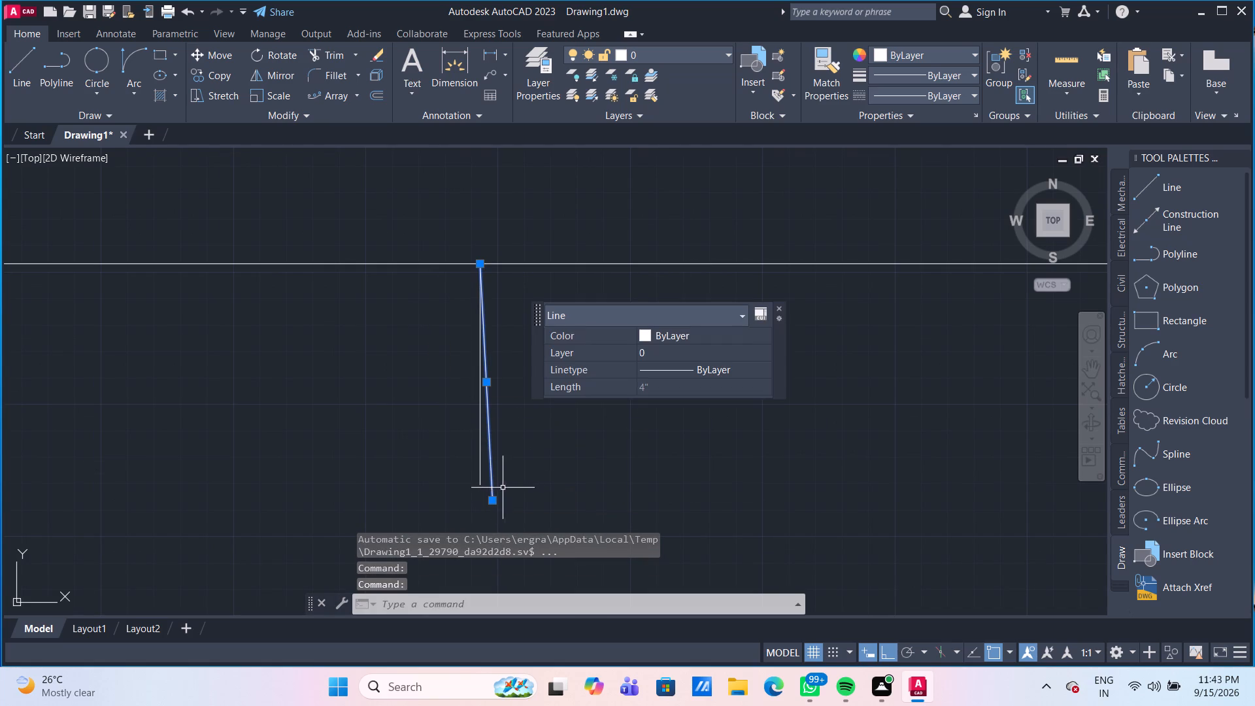
pyautogui.press('Delete')
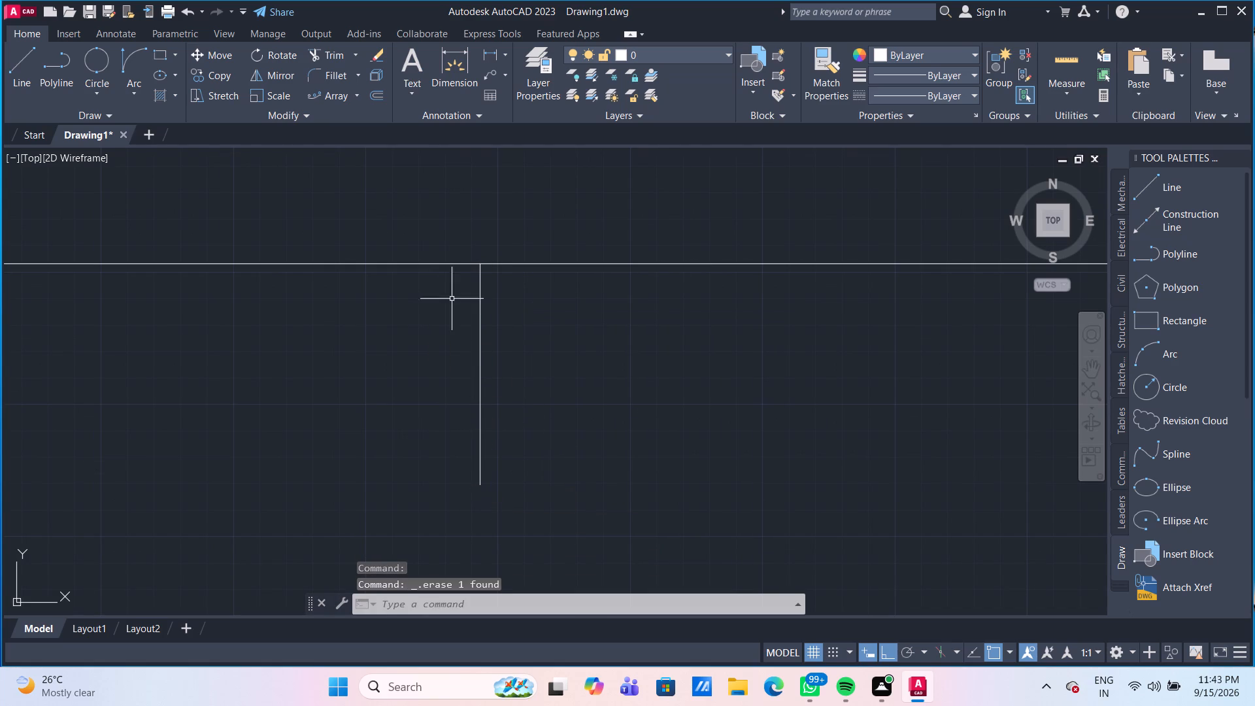
# Draw the stair direction line from the short vertical's top: about 4'-10" up, 7'-4" across the upper treads and 4'-9" down the dashed flight.
pyautogui.click(26, 57)
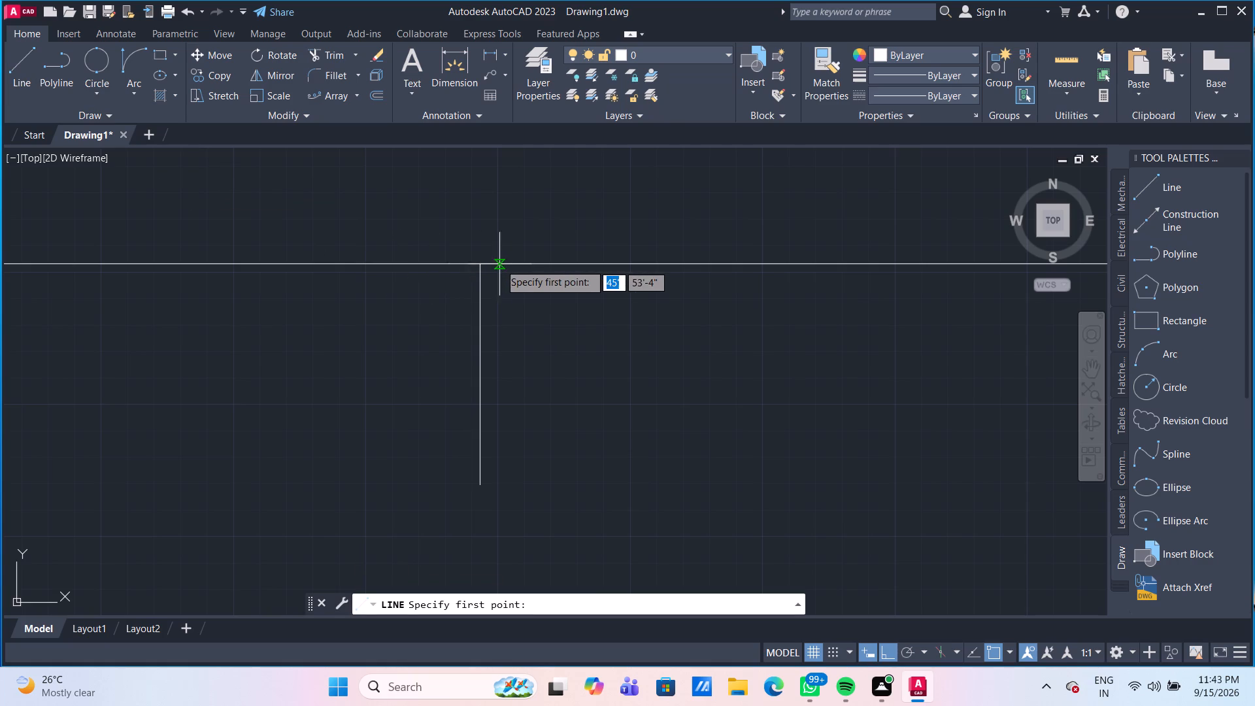
pyautogui.click(482, 263)
pyautogui.scroll(-3, 482, 263)
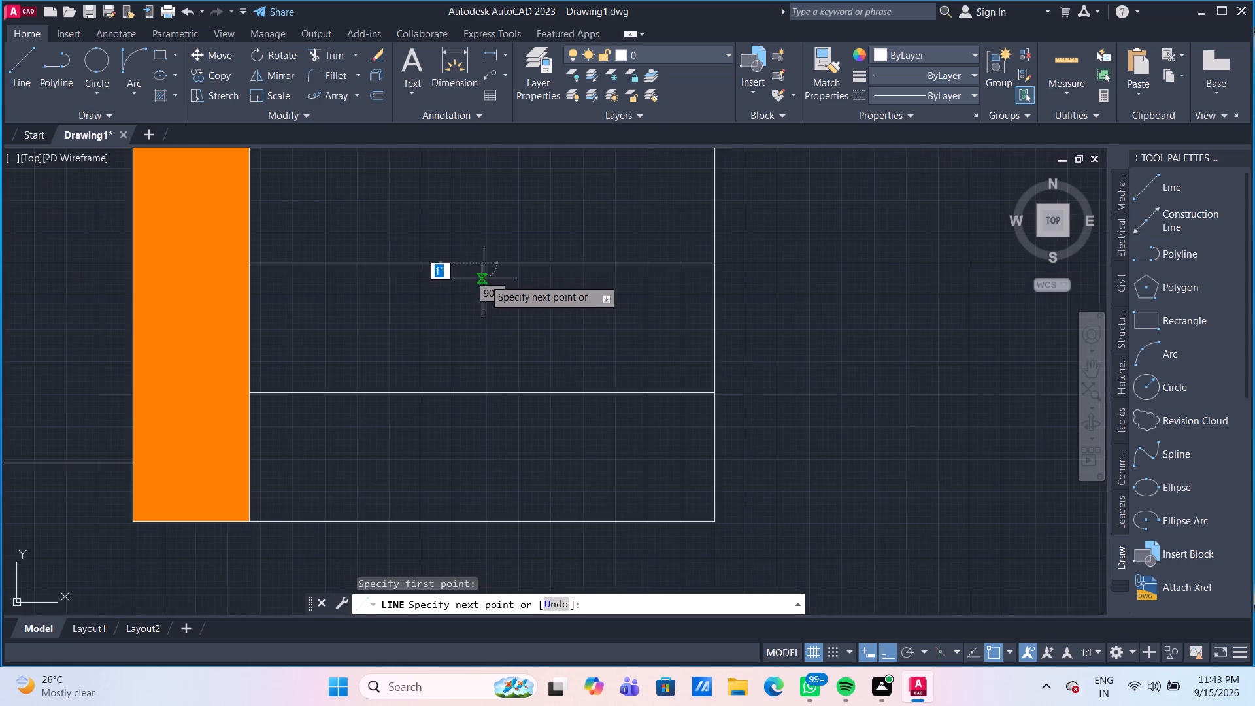
pyautogui.moveTo(488, 284); pyautogui.dragTo(488, 458, button='middle')
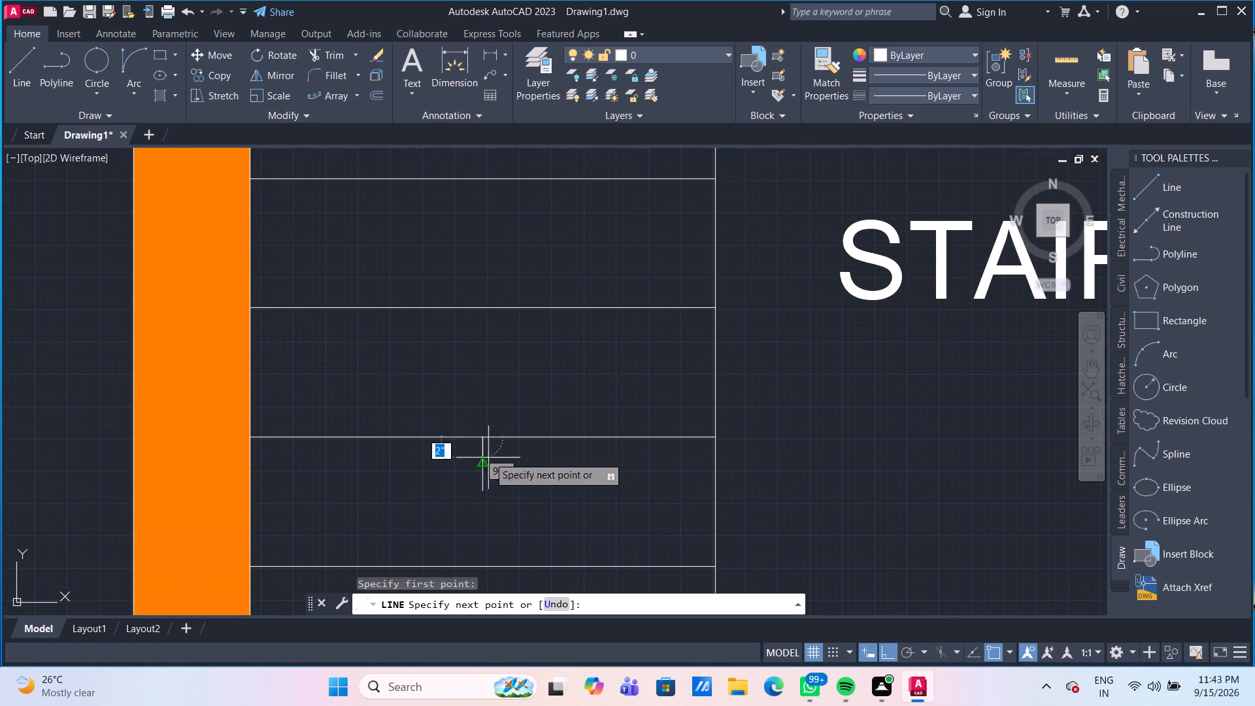
pyautogui.scroll(-2, 490, 244)
pyautogui.moveTo(490, 244); pyautogui.dragTo(458, 435, button='middle')
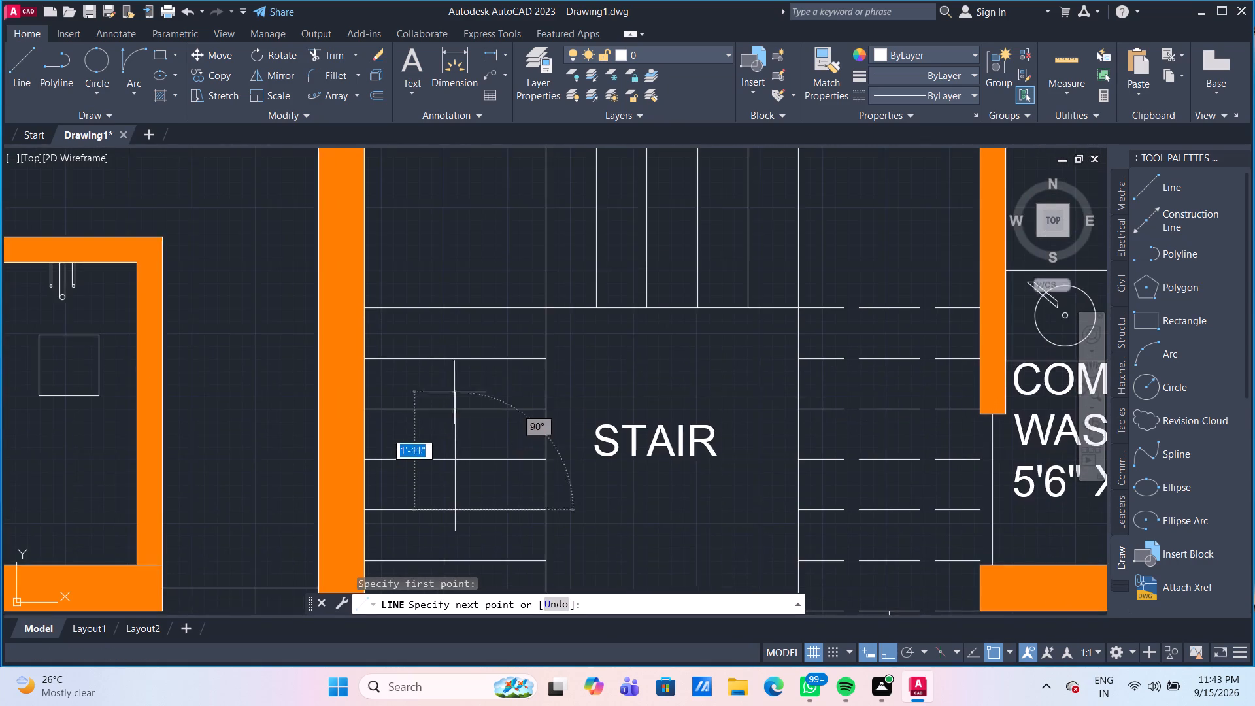
pyautogui.scroll(-1, 454, 383)
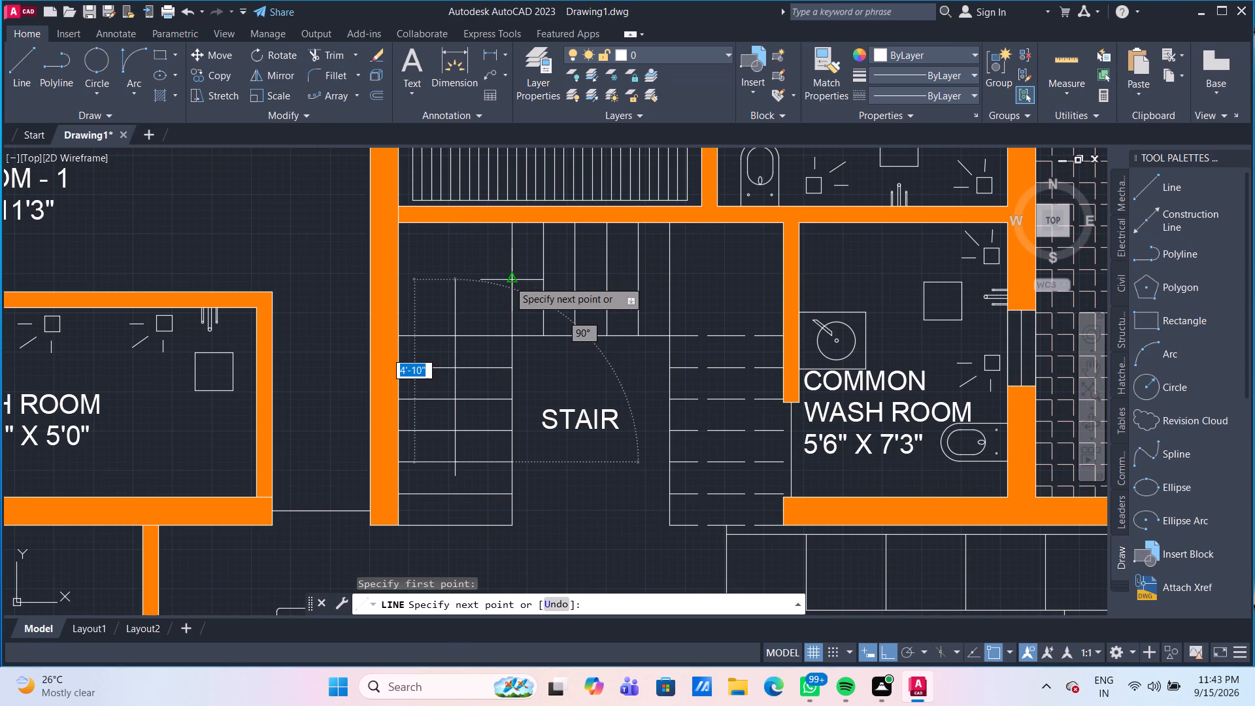
pyautogui.scroll(1, 509, 280)
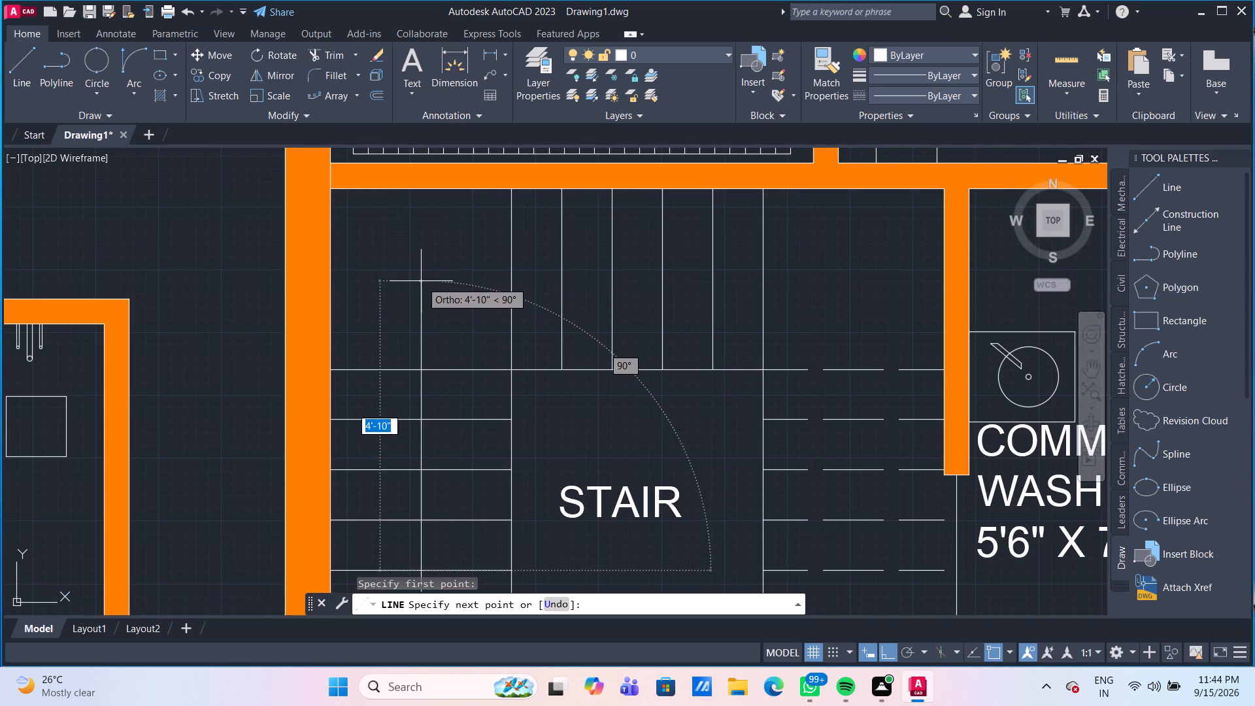
pyautogui.click(421, 269)
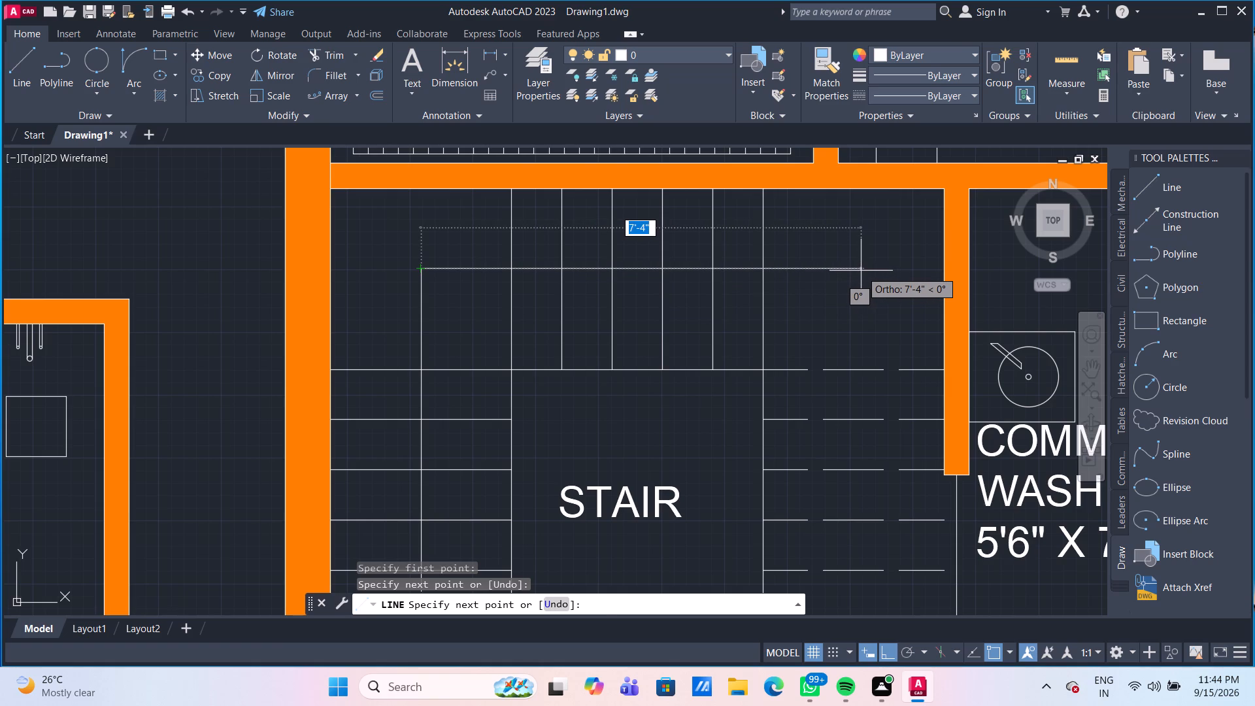
pyautogui.click(861, 271)
pyautogui.scroll(-1, 886, 441)
pyautogui.moveTo(877, 518); pyautogui.dragTo(854, 373, button='middle')
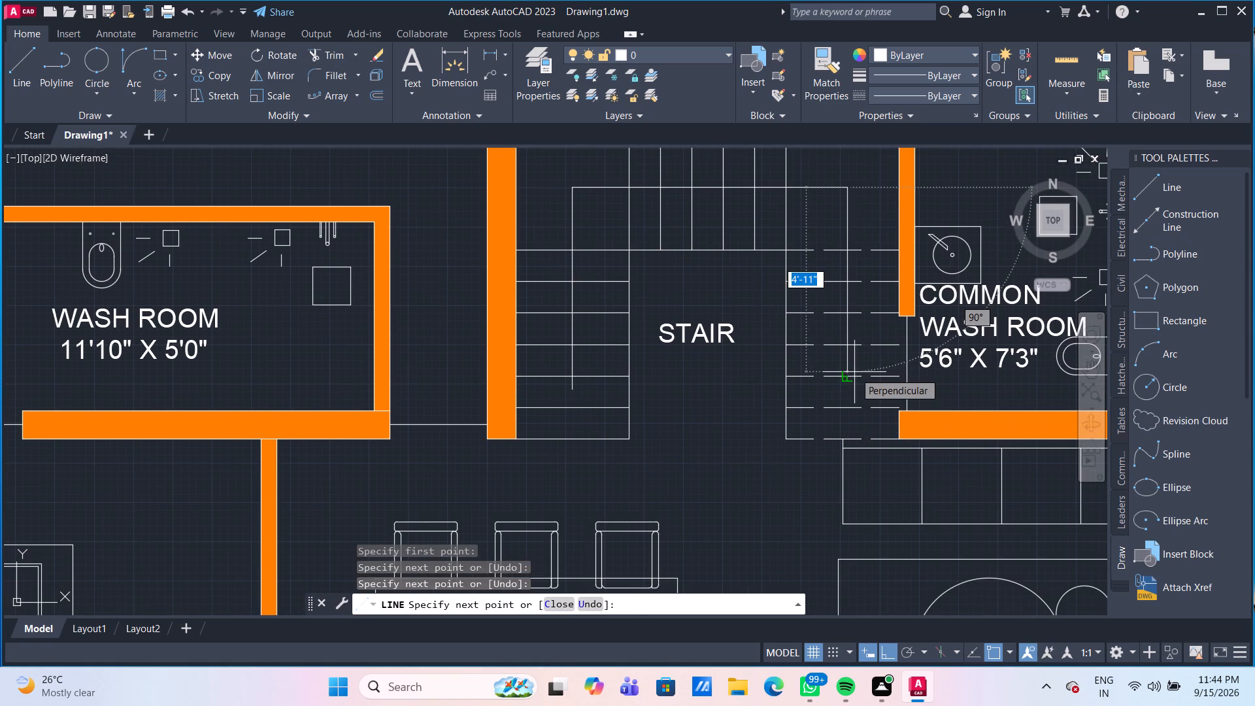
pyautogui.scroll(2, 854, 370)
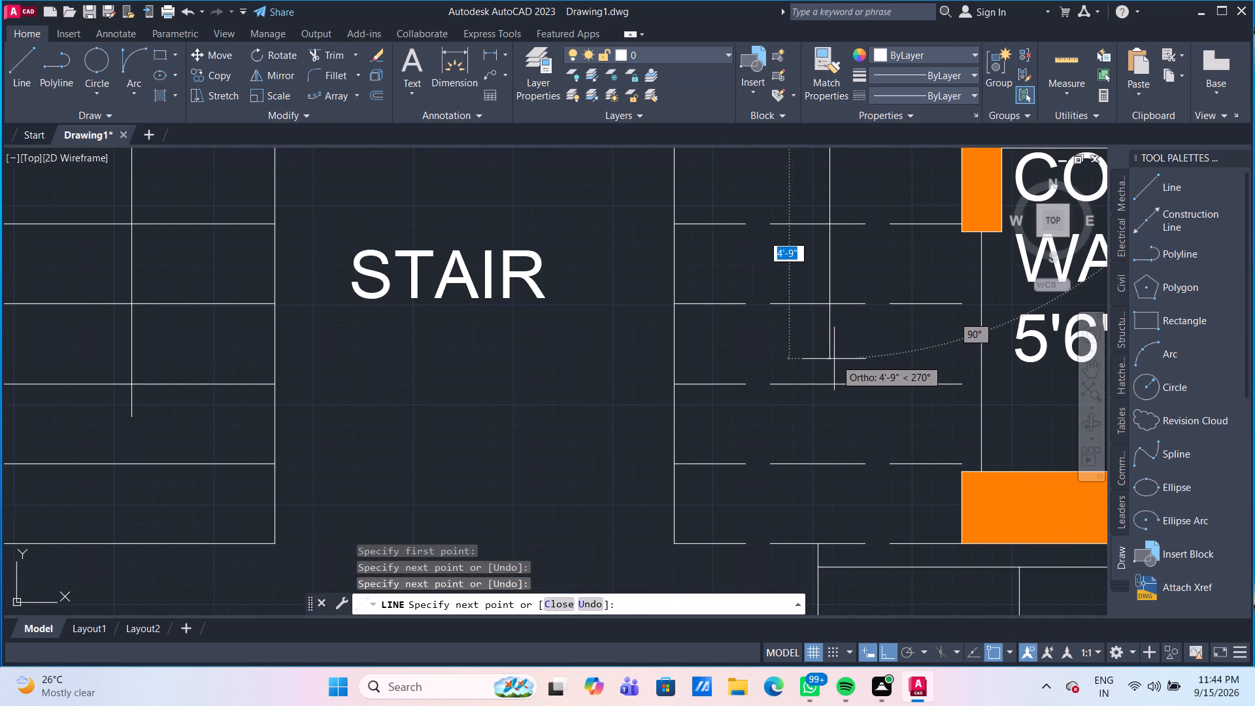
pyautogui.click(833, 368)
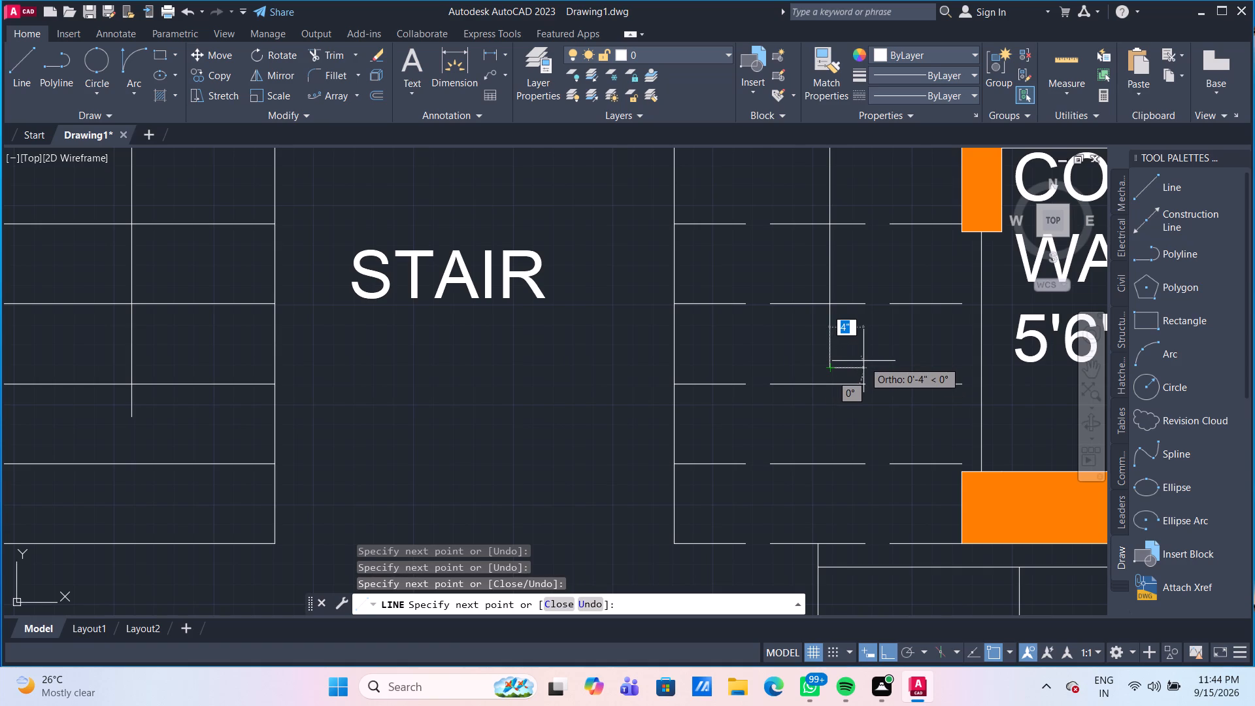
# Outline an arrowhead at the direction line's end using 2", 6" and 4" construction segments, joining the upper corners to the tip.
pyautogui.write('2"')
pyautogui.press('Return')
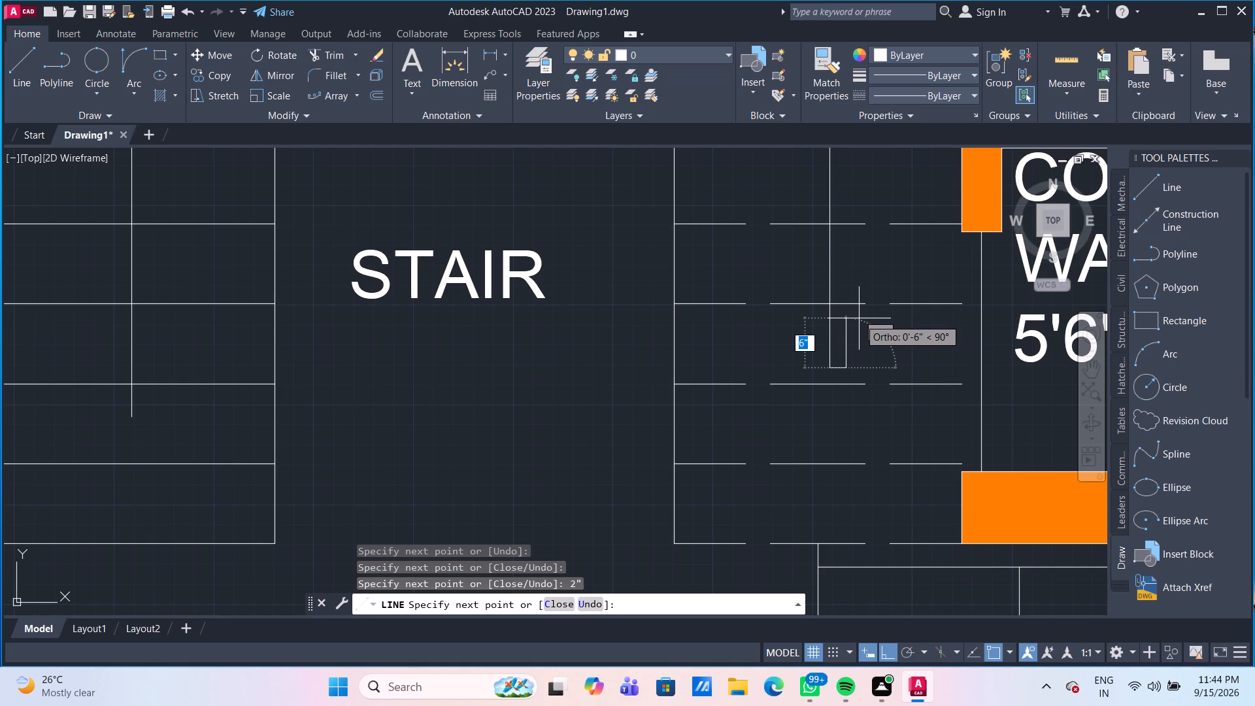
pyautogui.press('6')
pyautogui.hotkey('shift', '"')
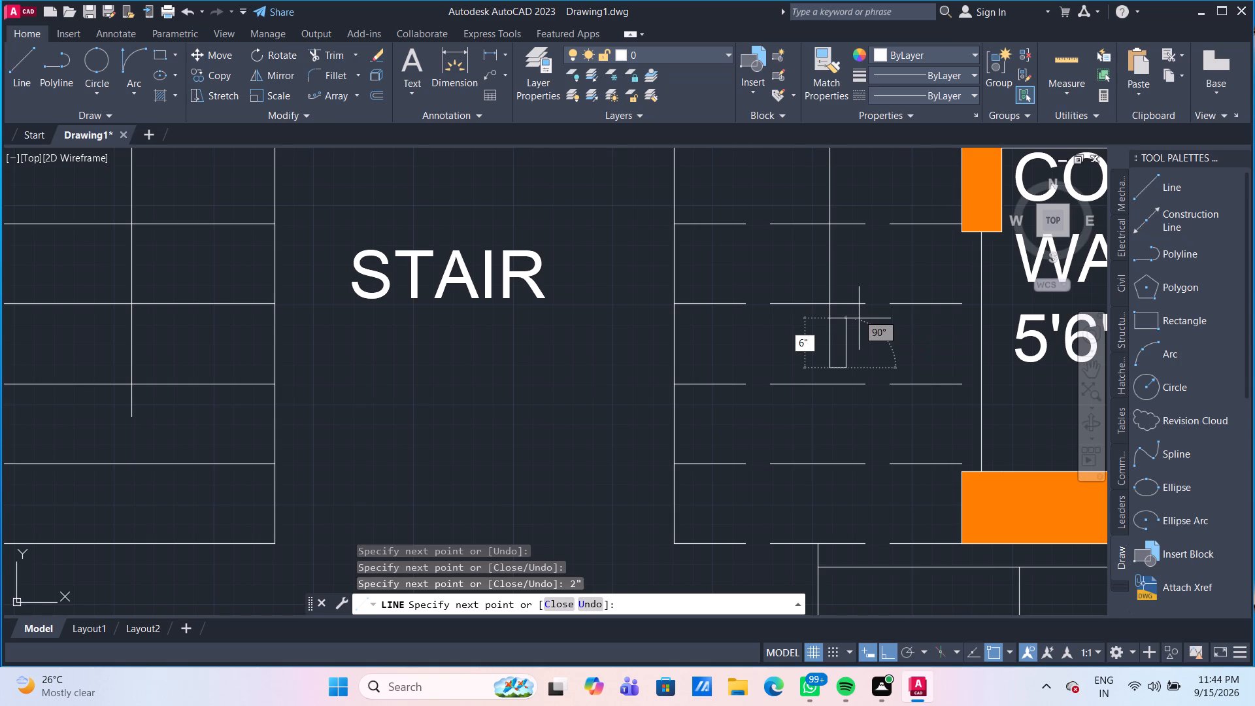
pyautogui.press('Return')
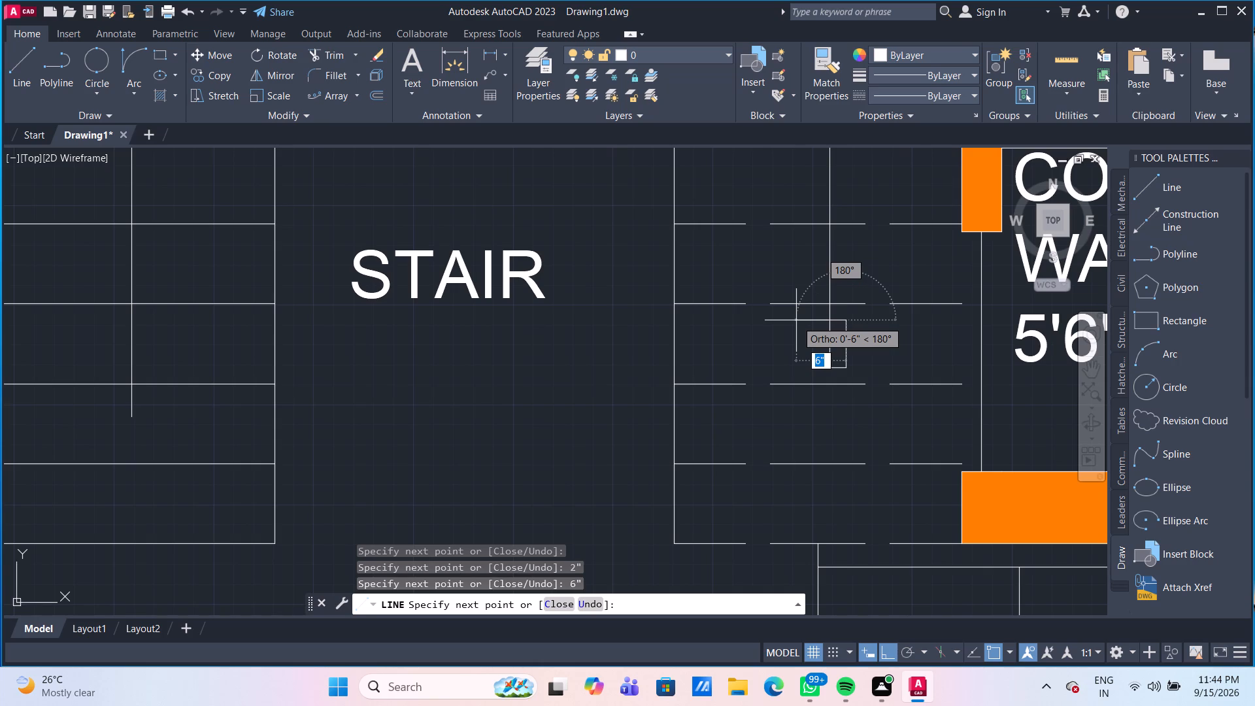
pyautogui.write('4"')
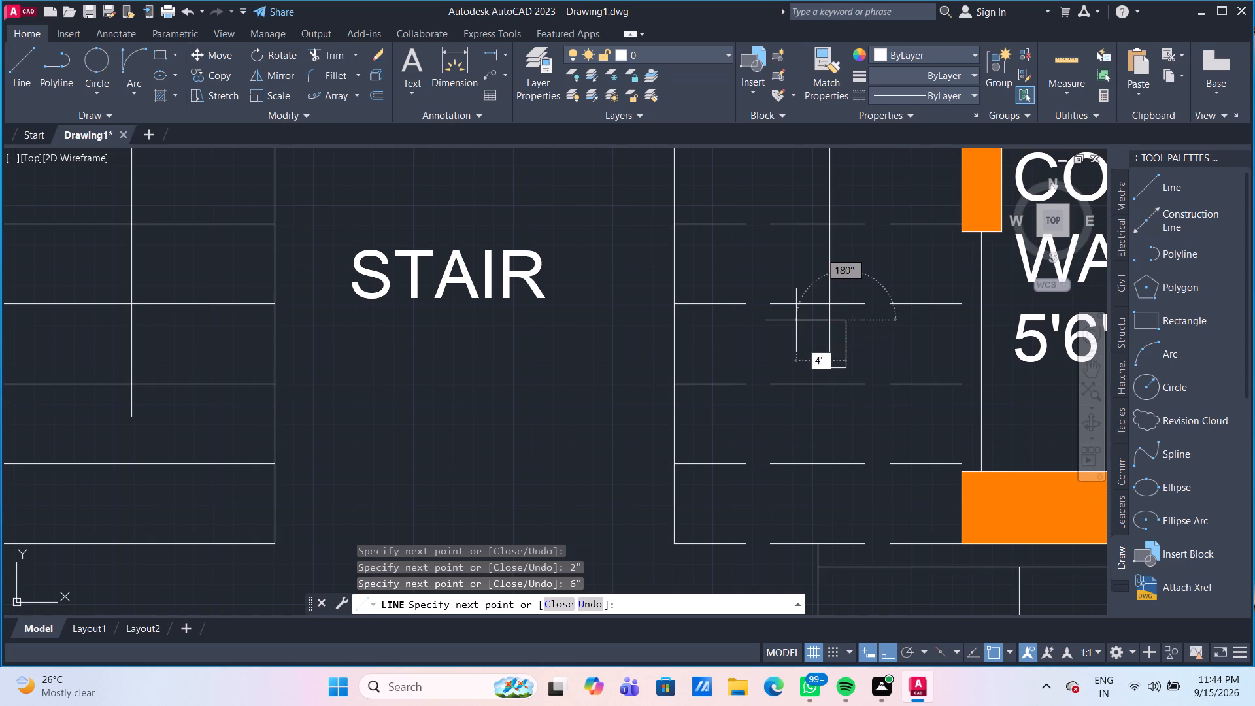
pyautogui.press('Return')
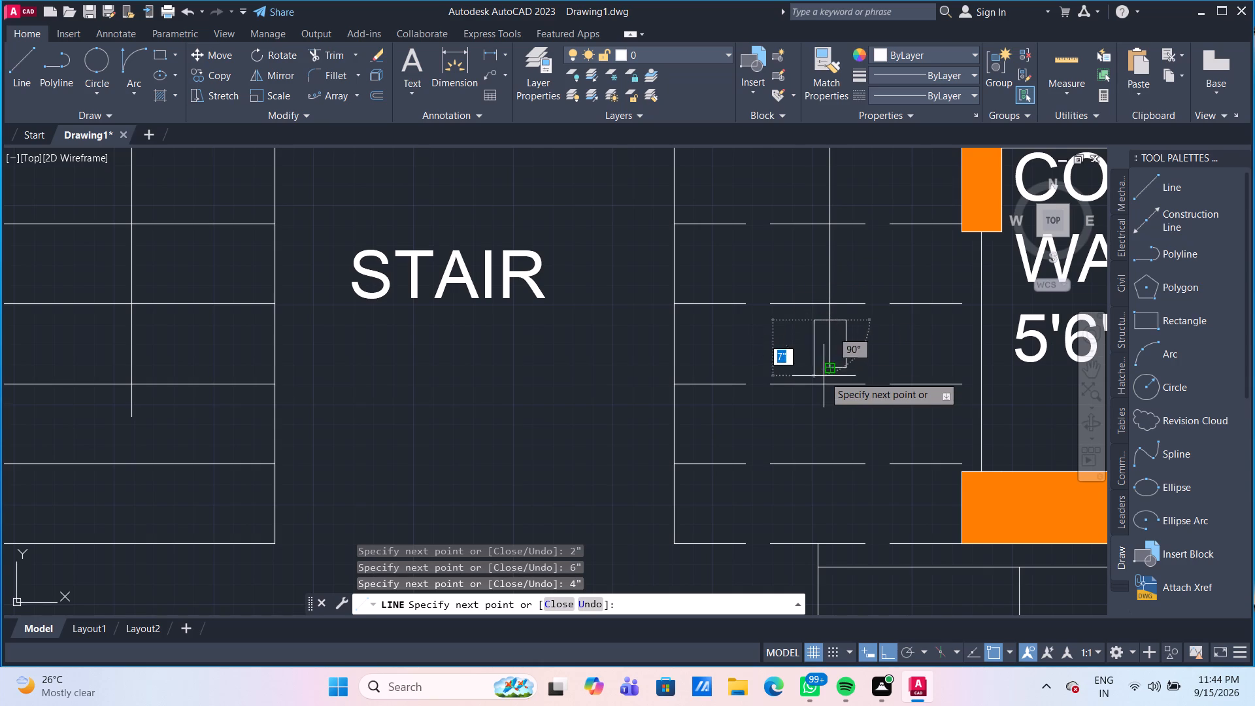
pyautogui.scroll(2, 831, 373)
pyautogui.click(816, 362)
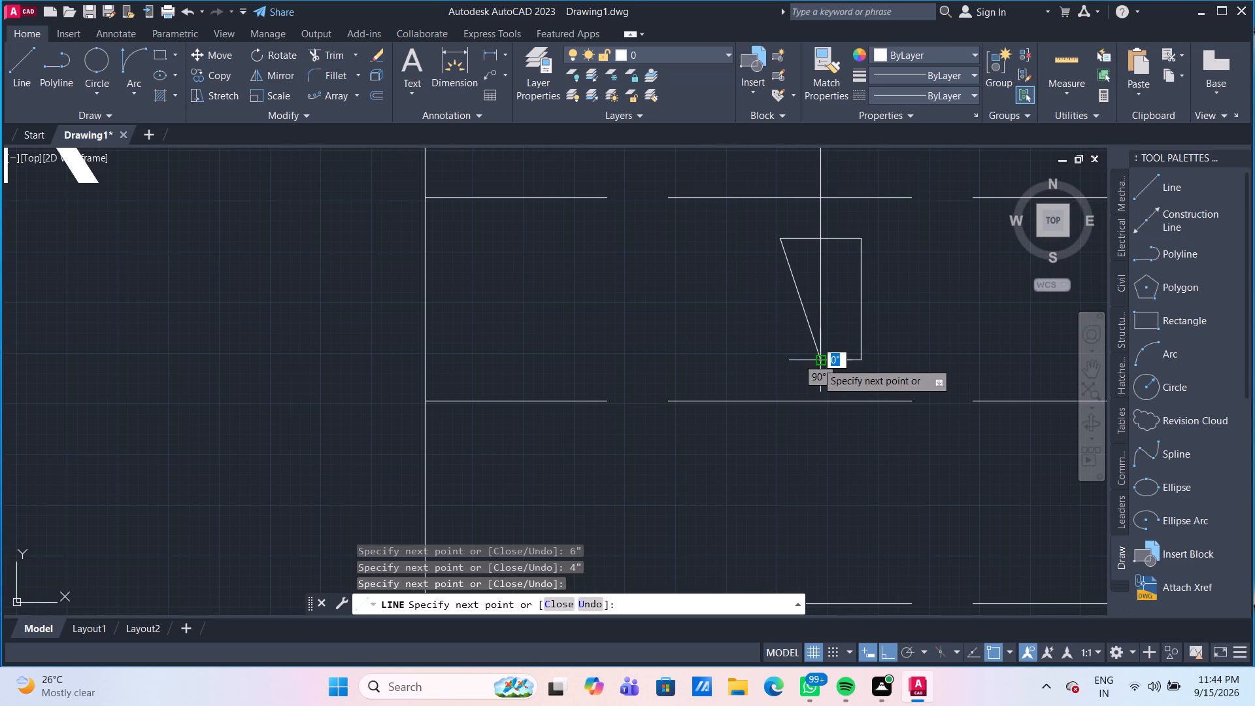
pyautogui.click(863, 242)
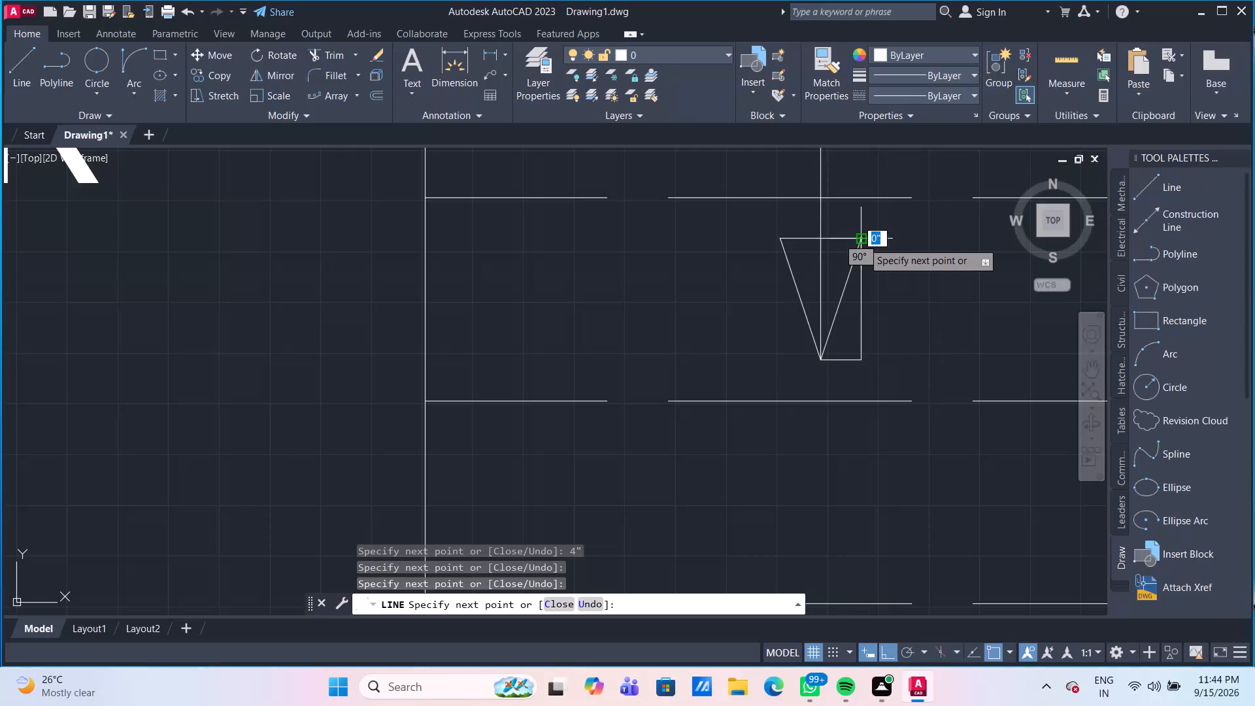
pyautogui.press('Escape')
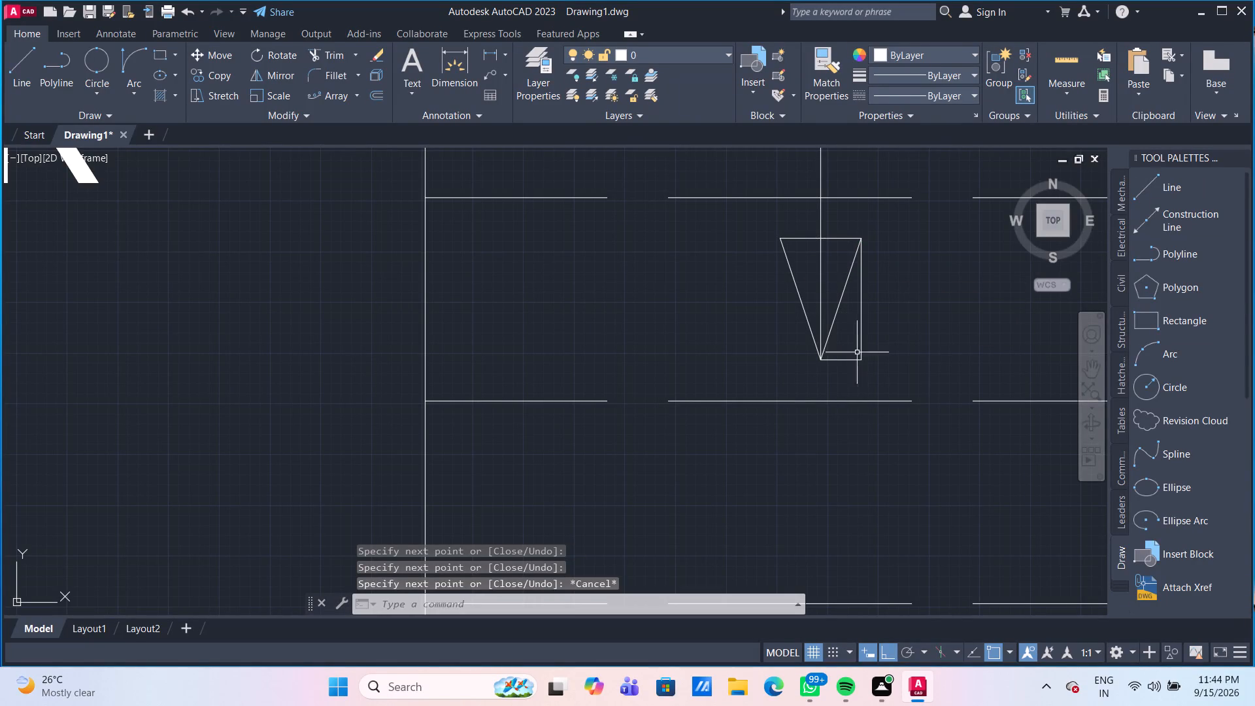
# Erase the arrowhead's 6" vertical and 2" horizontal construction lines, leaving only the triangle on the direction line.
pyautogui.click(862, 341)
pyautogui.press('Delete')
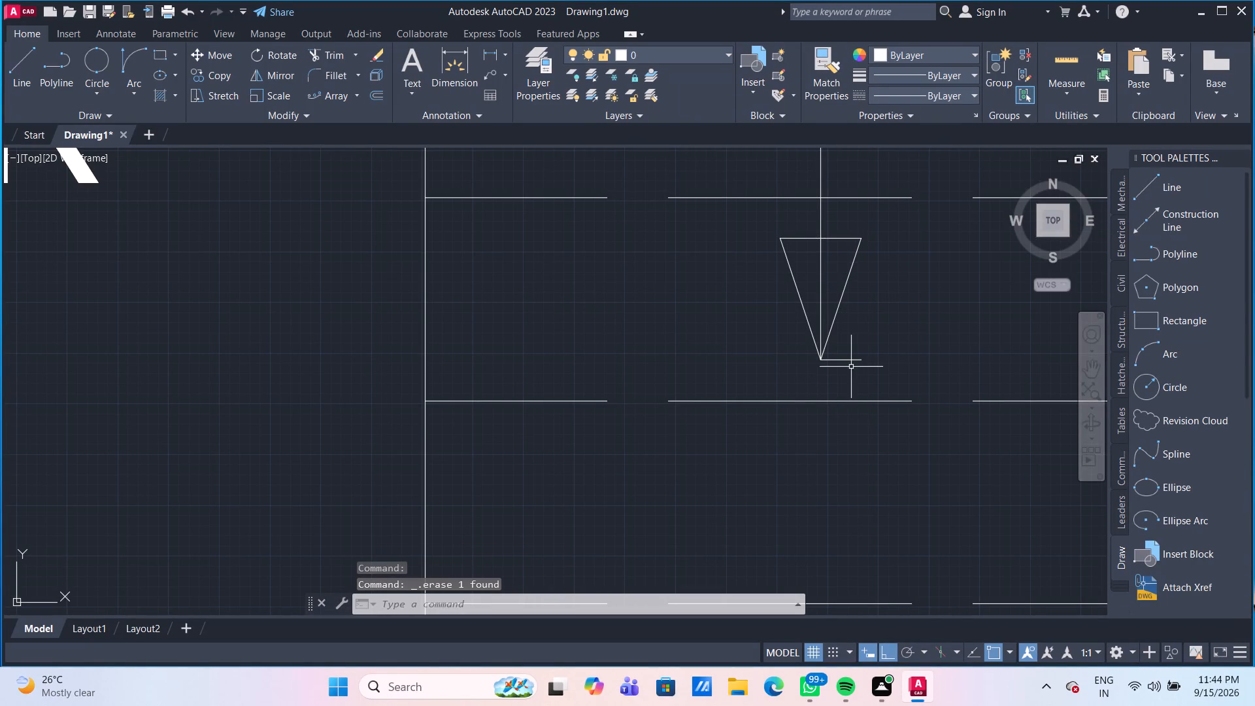
pyautogui.click(851, 360)
pyautogui.press('Delete')
pyautogui.scroll(-2, 883, 344)
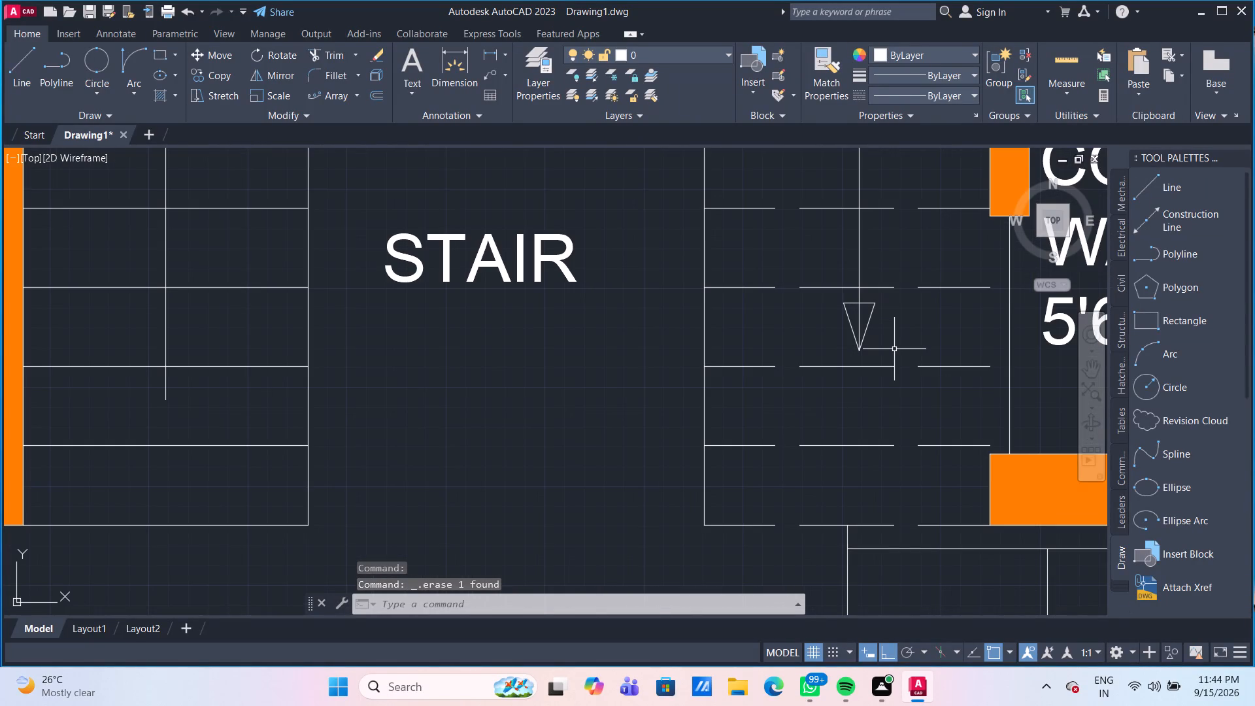
pyautogui.scroll(1, 903, 344)
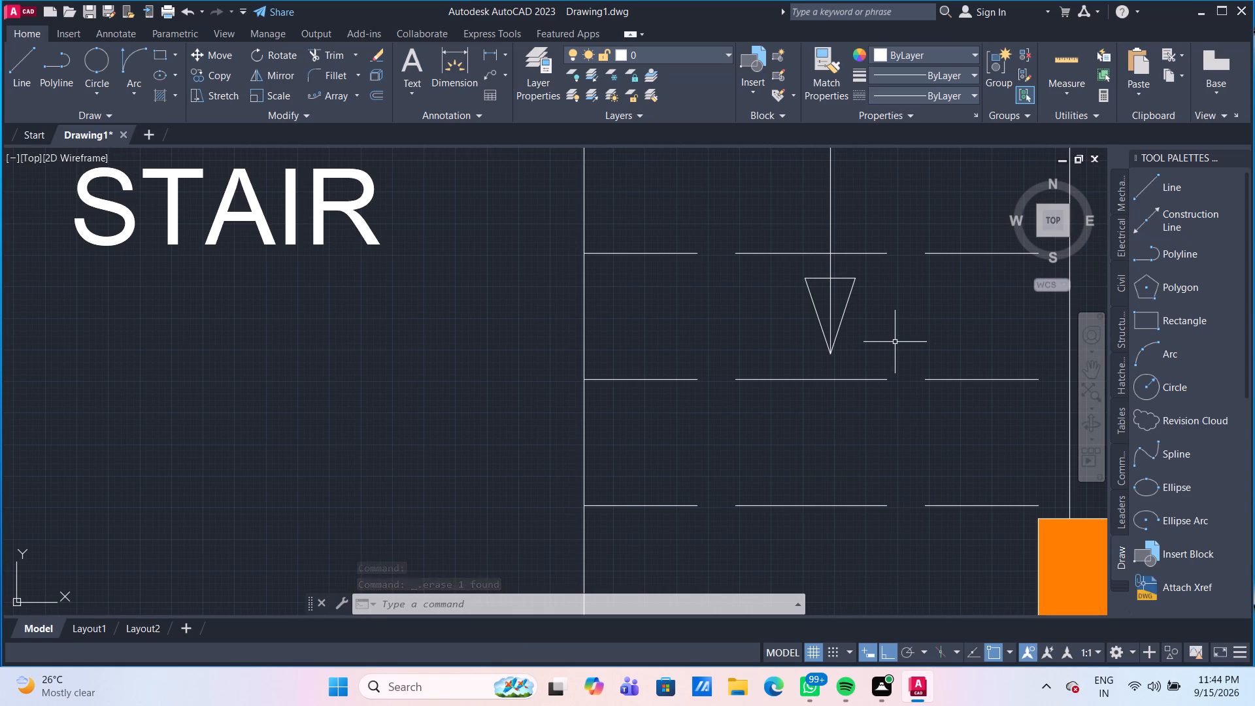
# Trim away the portion of the stair direction line that runs inside the arrowhead triangle.
pyautogui.write('TR')
pyautogui.press('Return')
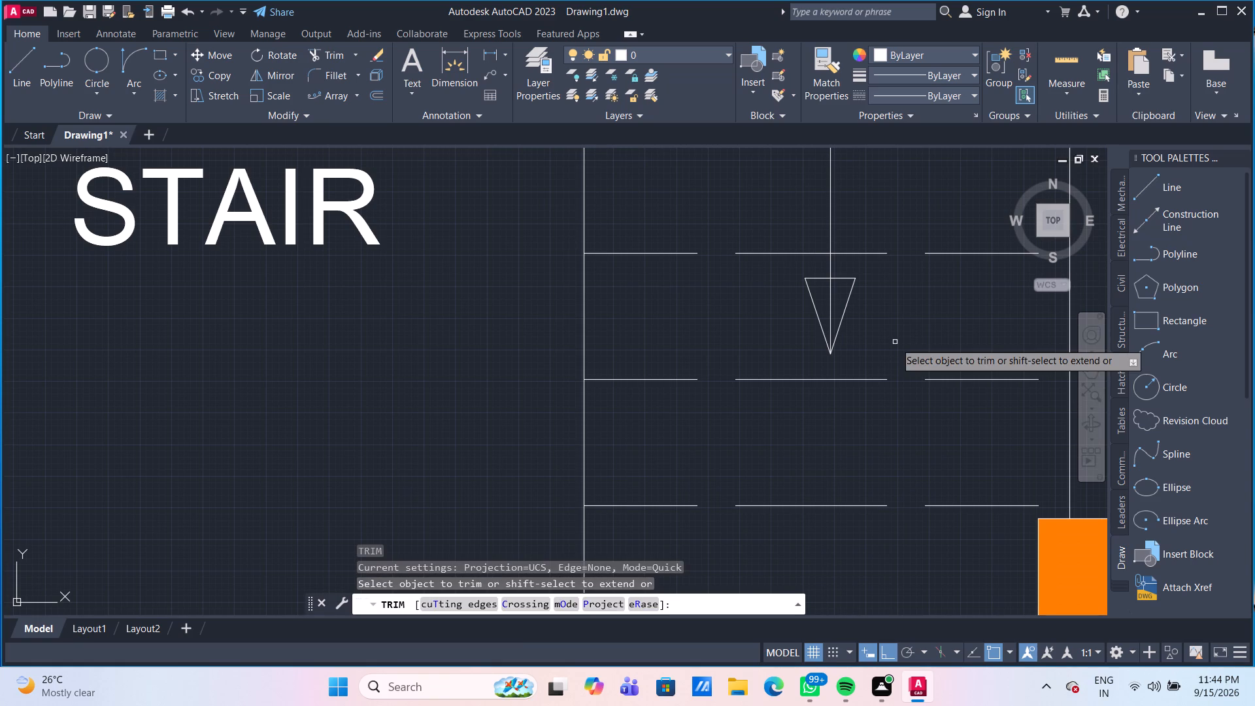
pyautogui.click(831, 297)
pyautogui.scroll(-4, 831, 297)
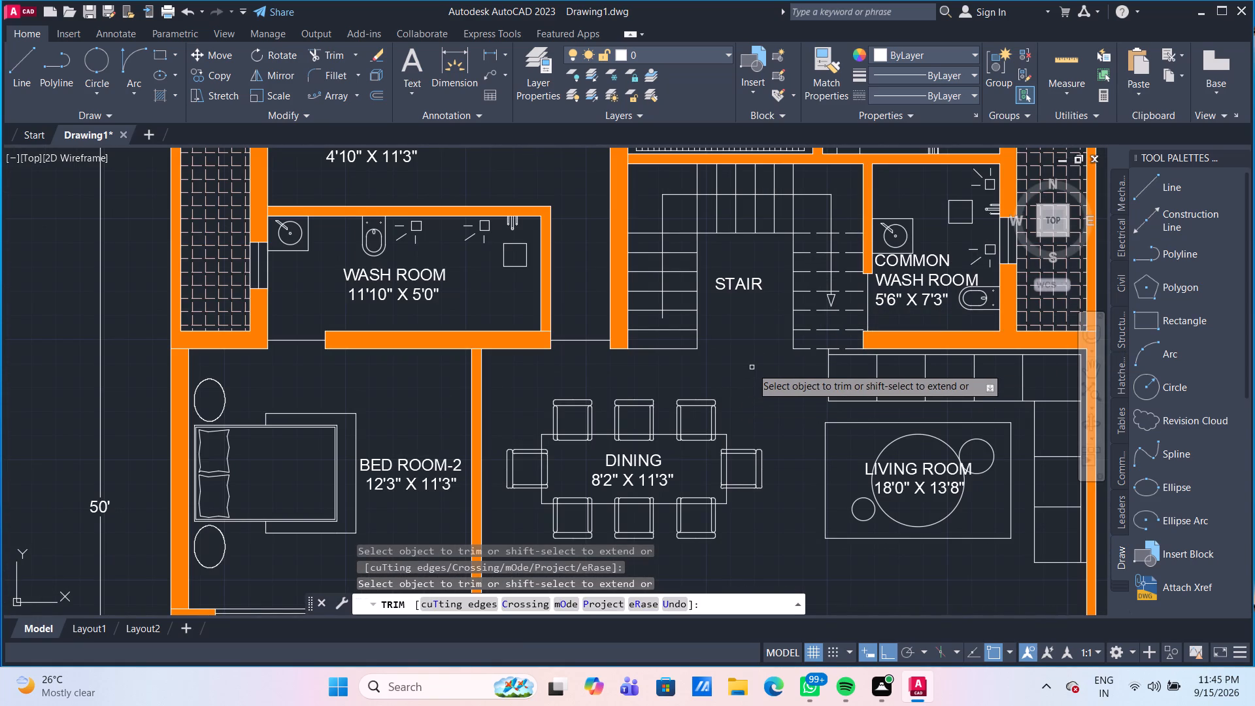
pyautogui.press('Escape')
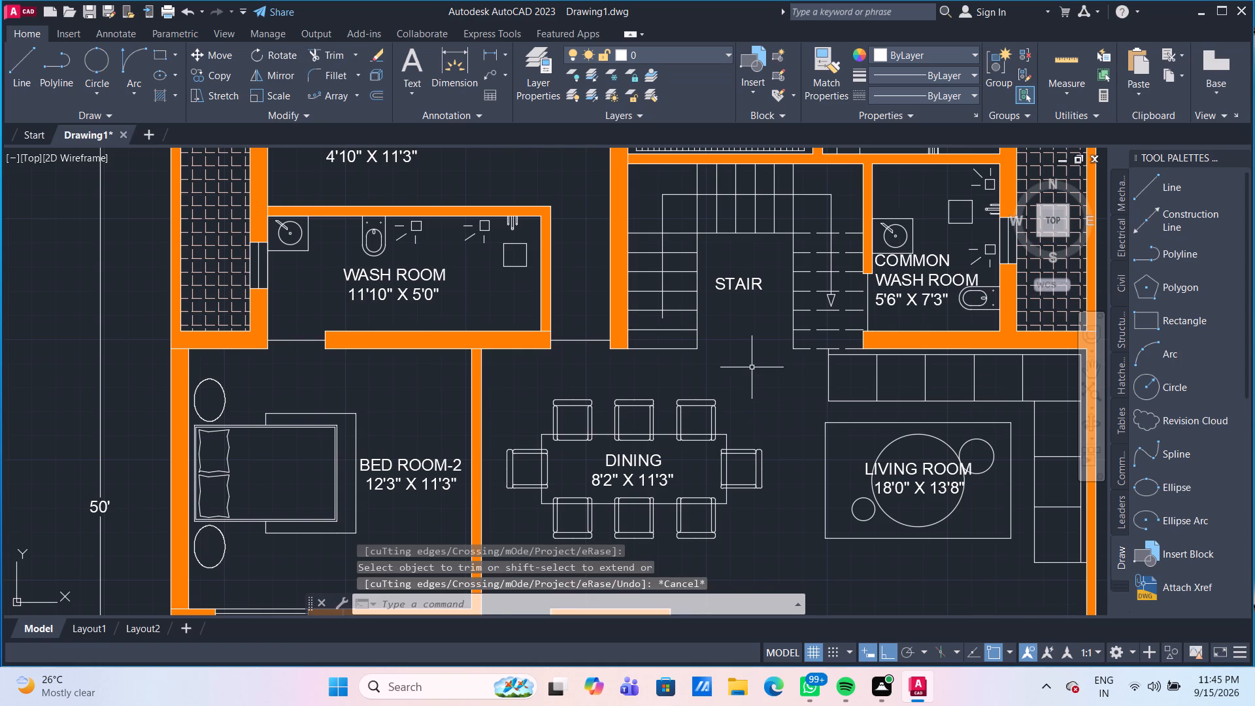
# Start a hatch with the AR-SAND pattern and apply it to the rug border around Bed Room-2's bed.
pyautogui.scroll(-2, 752, 367)
pyautogui.scroll(1, 771, 447)
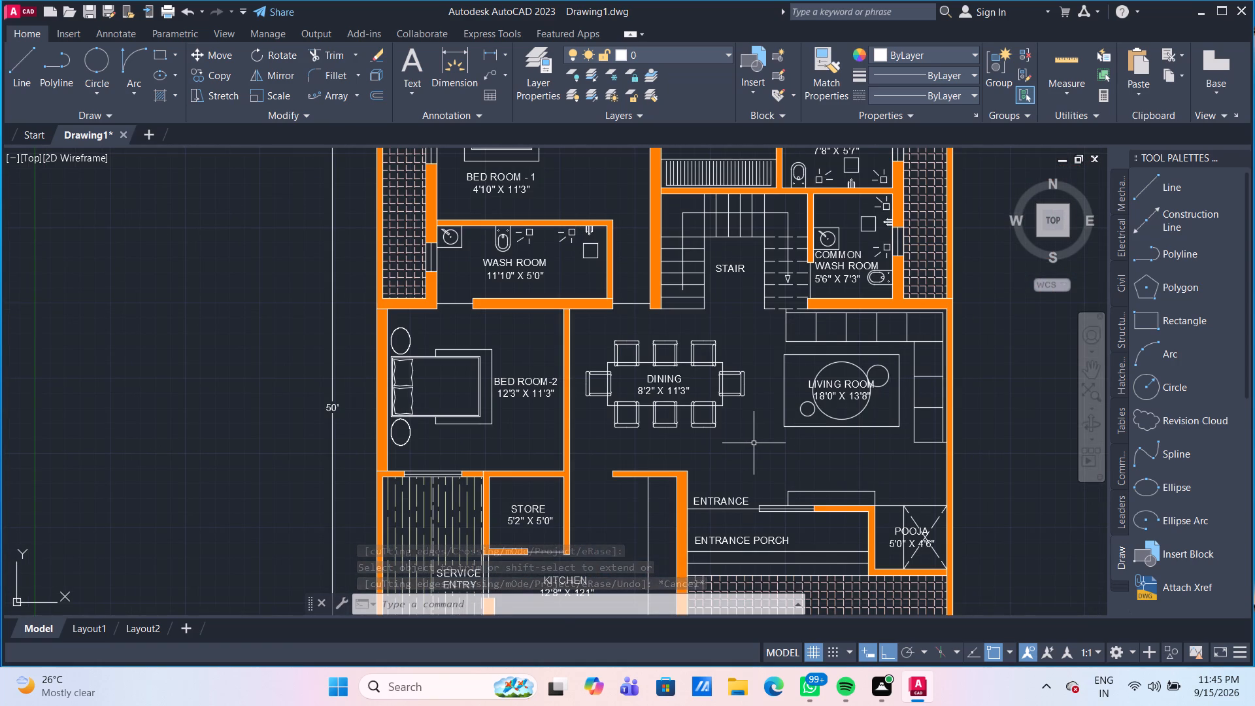
pyautogui.scroll(1, 550, 421)
pyautogui.moveTo(543, 412); pyautogui.dragTo(635, 493, button='middle')
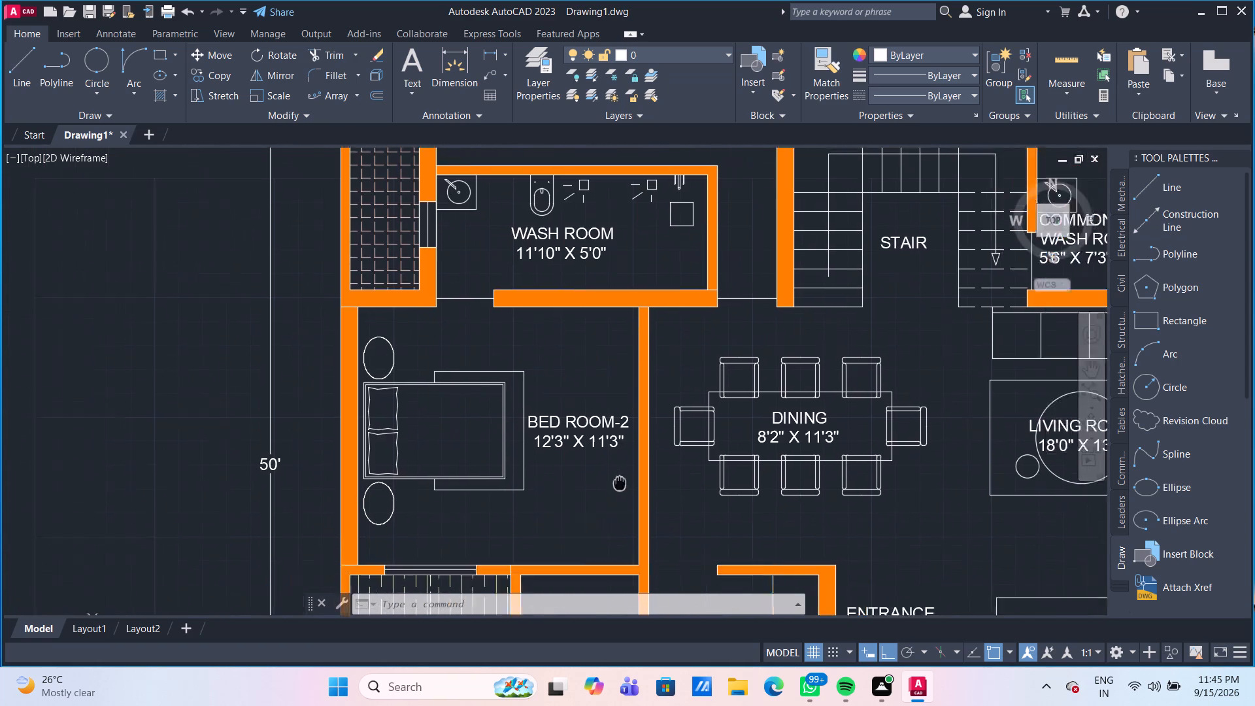
pyautogui.moveTo(635, 493); pyautogui.dragTo(646, 505, button='middle')
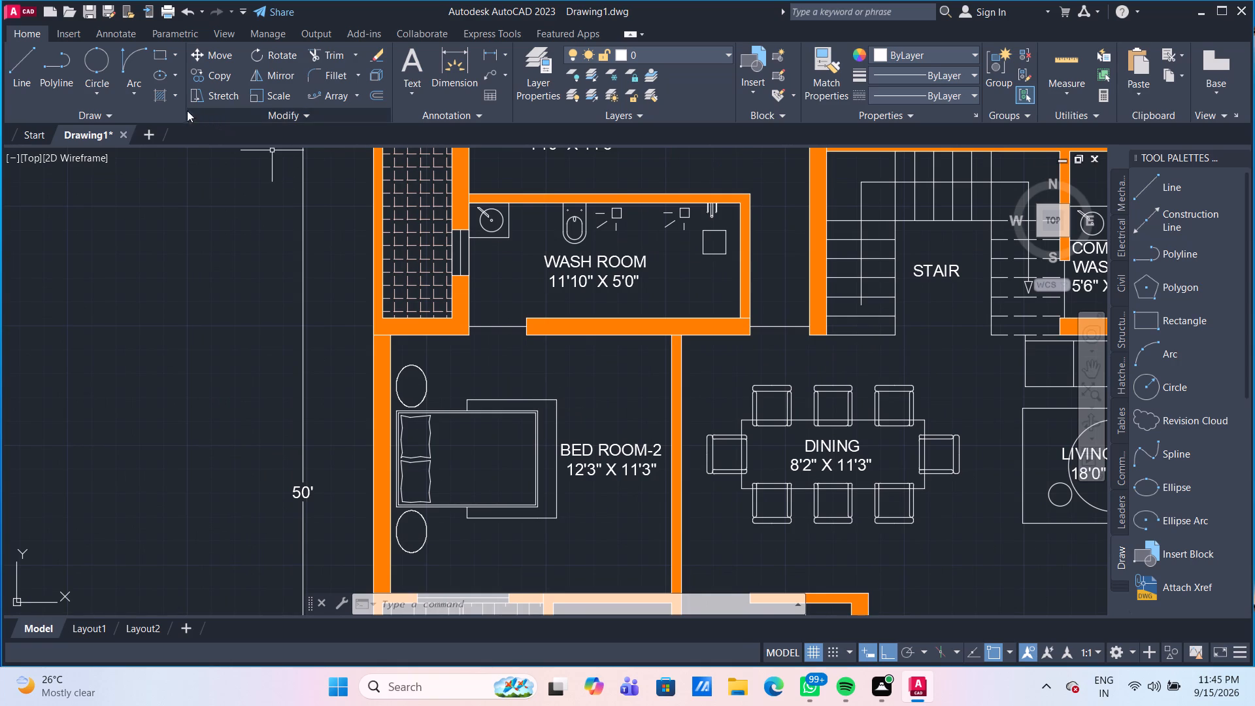
pyautogui.click(162, 97)
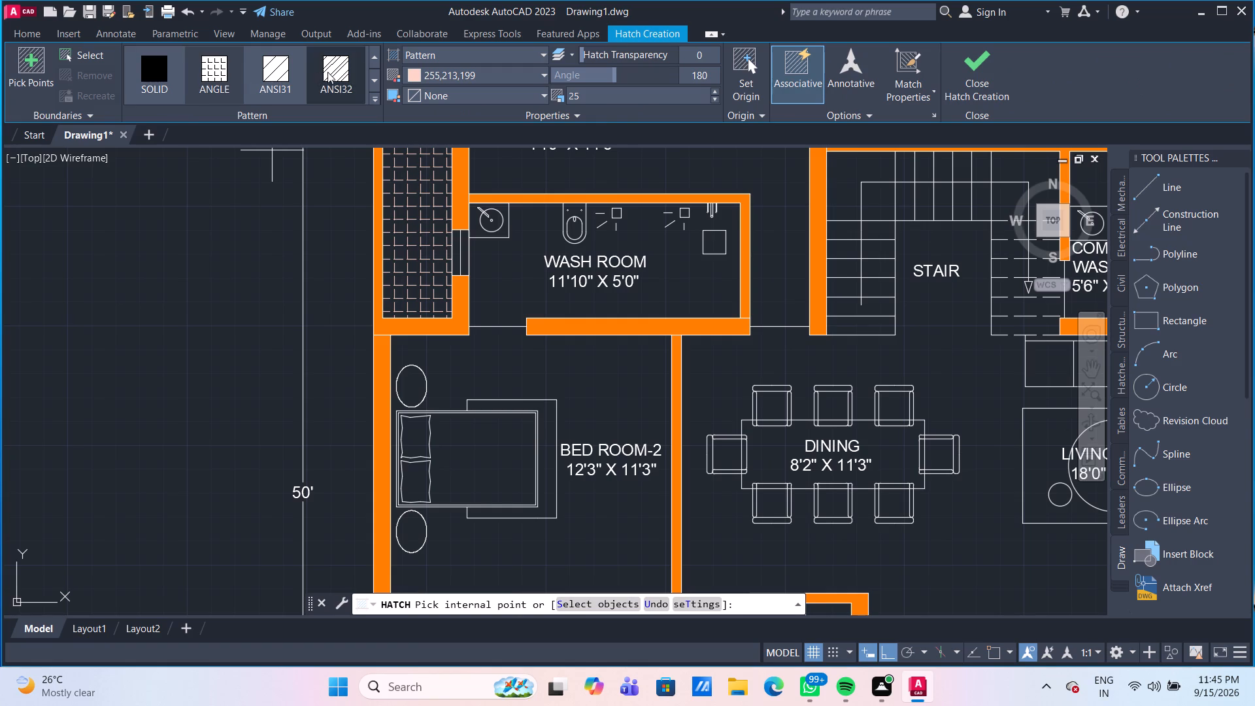
pyautogui.click(378, 79)
pyautogui.click(378, 79)
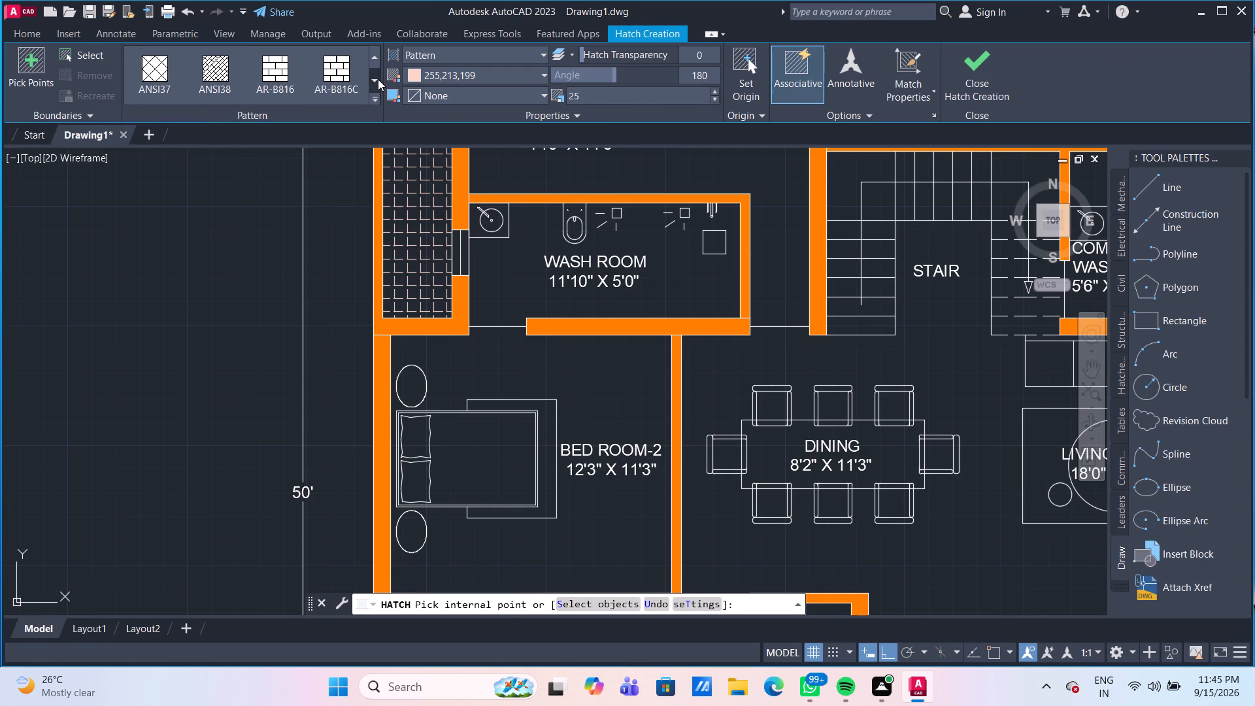
pyautogui.click(378, 79)
pyautogui.click(378, 79)
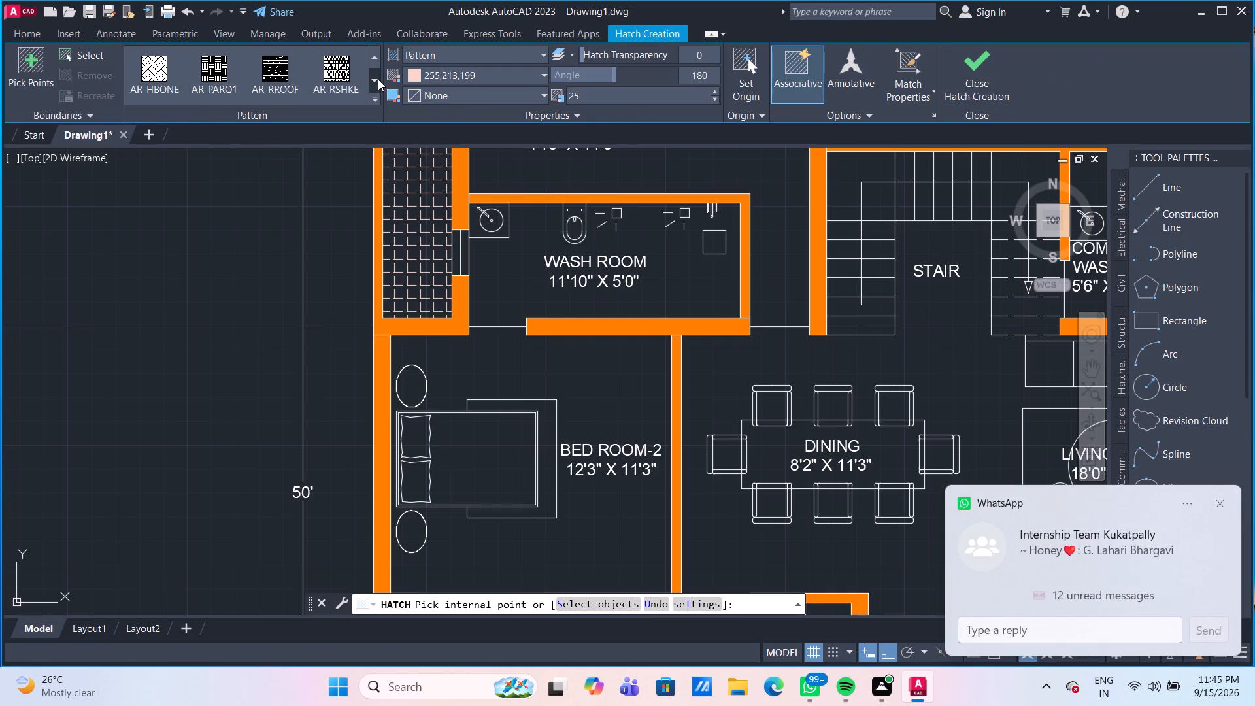
pyautogui.click(378, 79)
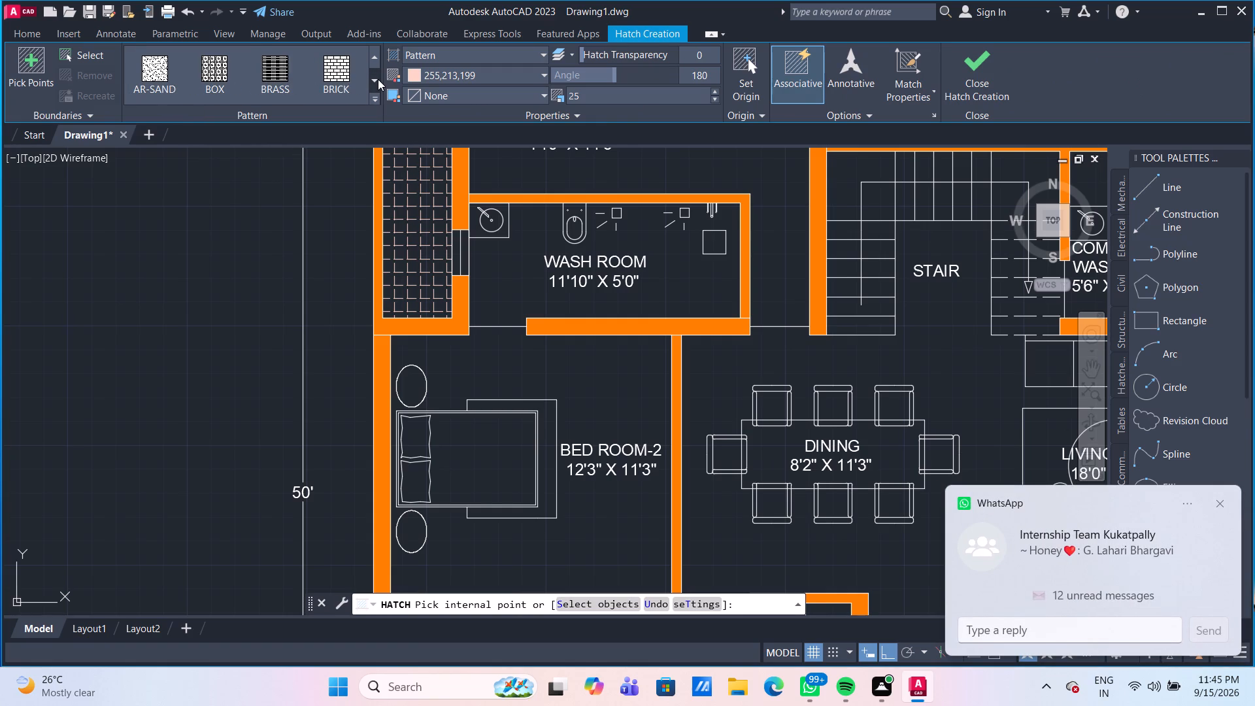
pyautogui.click(148, 65)
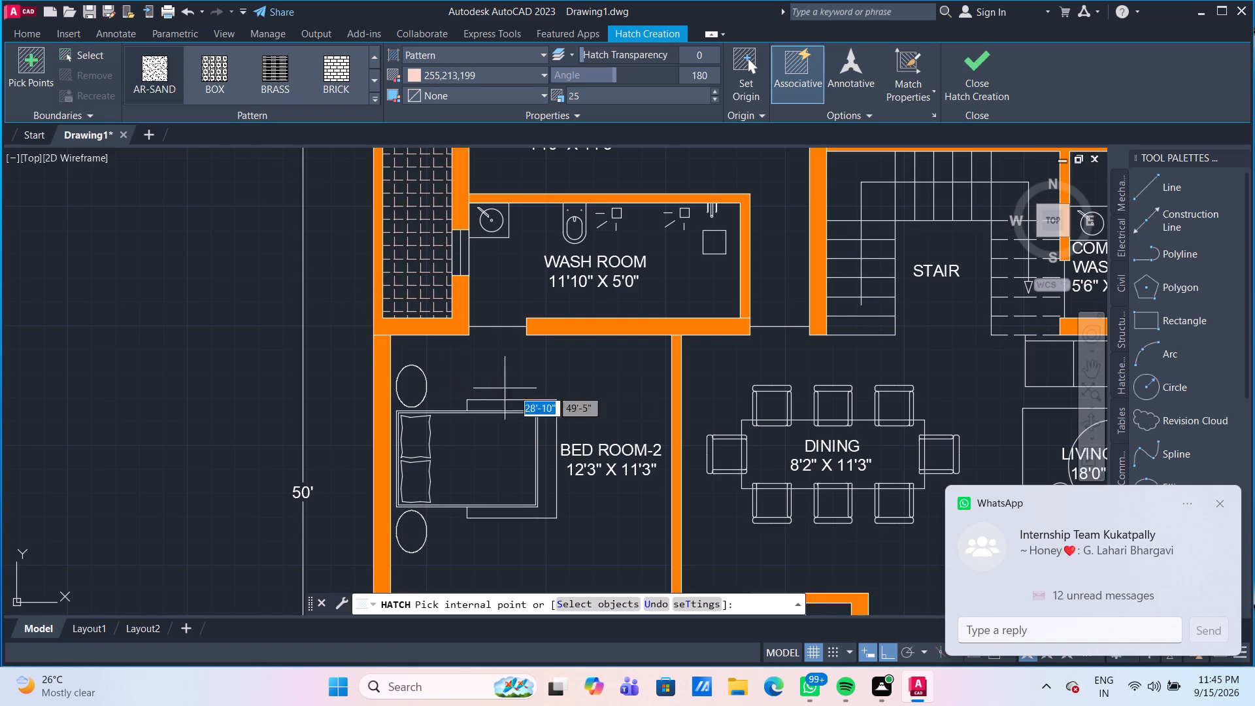
pyautogui.click(549, 408)
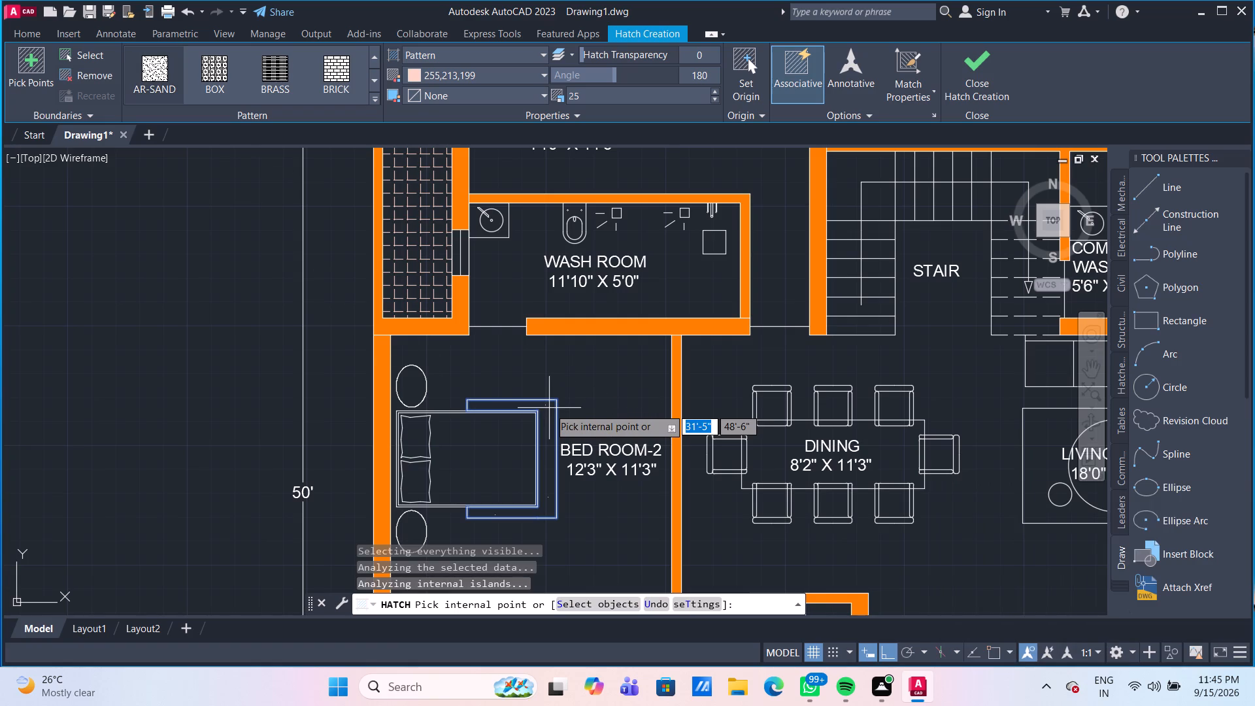
# Try hatch scales of 5 and 1 on the rug, settling on a scale of 2.
pyautogui.click(614, 98)
pyautogui.press('5')
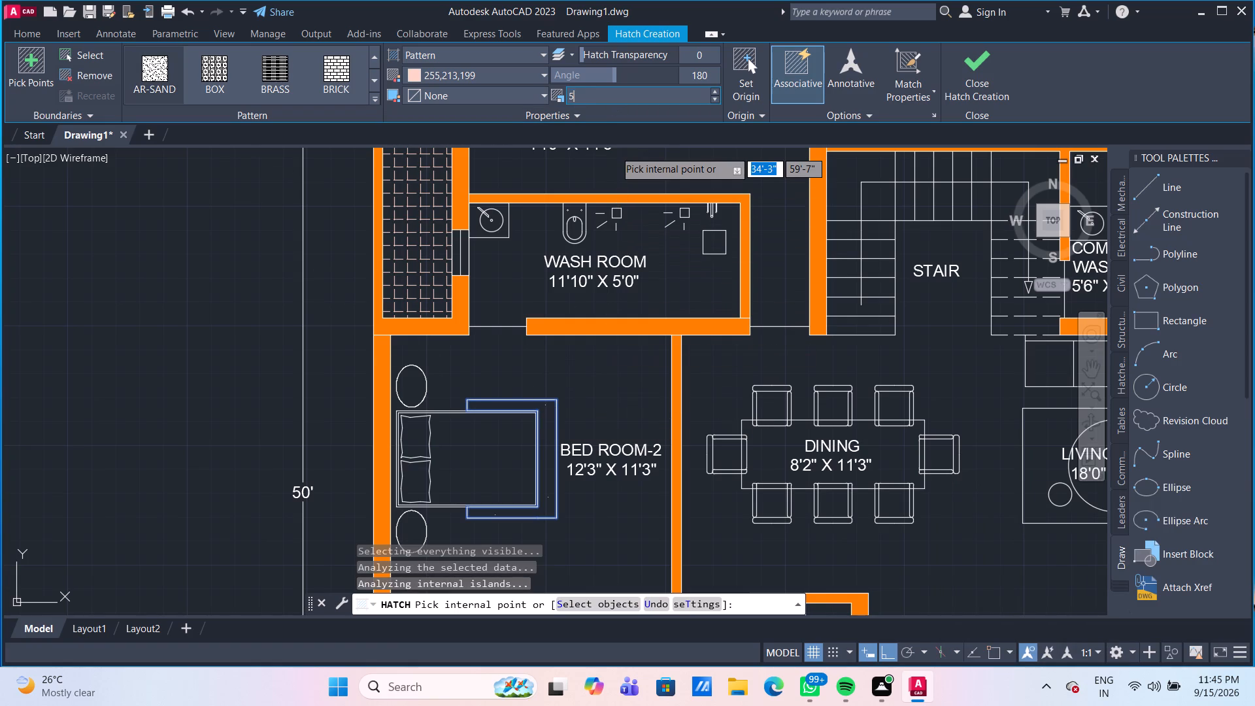
pyautogui.press('Return')
pyautogui.click(614, 98)
pyautogui.press('1')
pyautogui.press('Return')
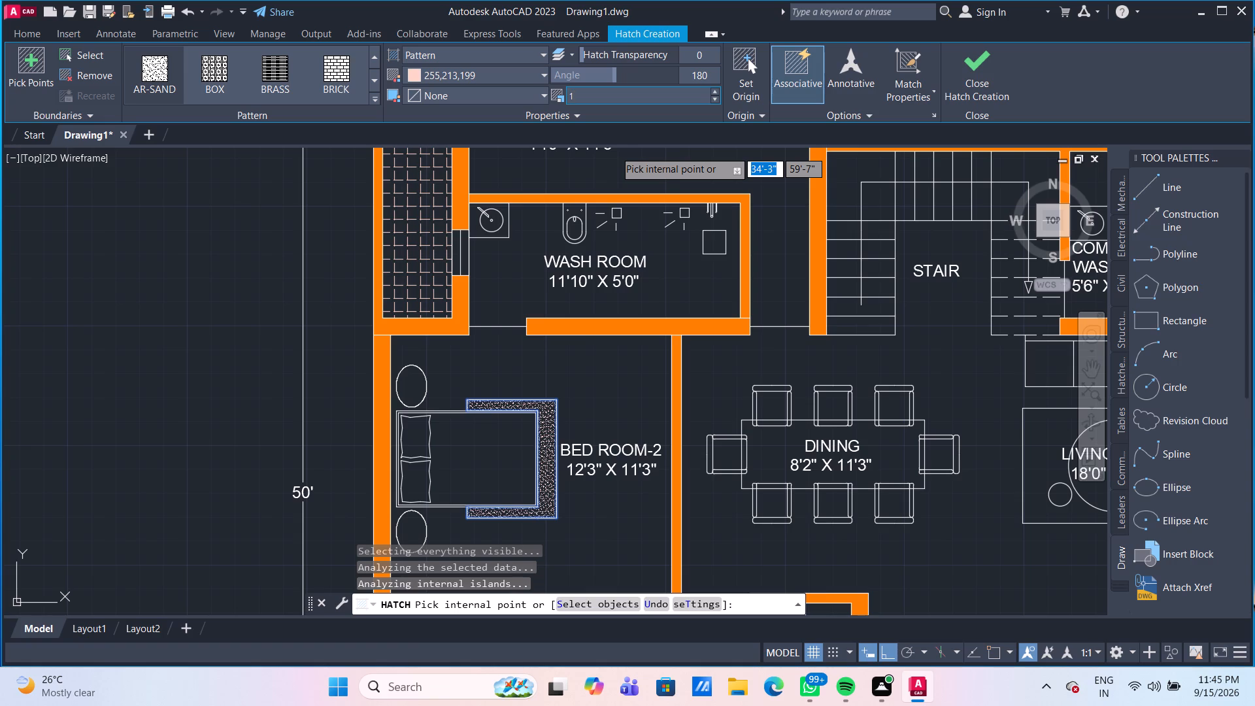
pyautogui.click(614, 98)
pyautogui.press('2')
pyautogui.press('Return')
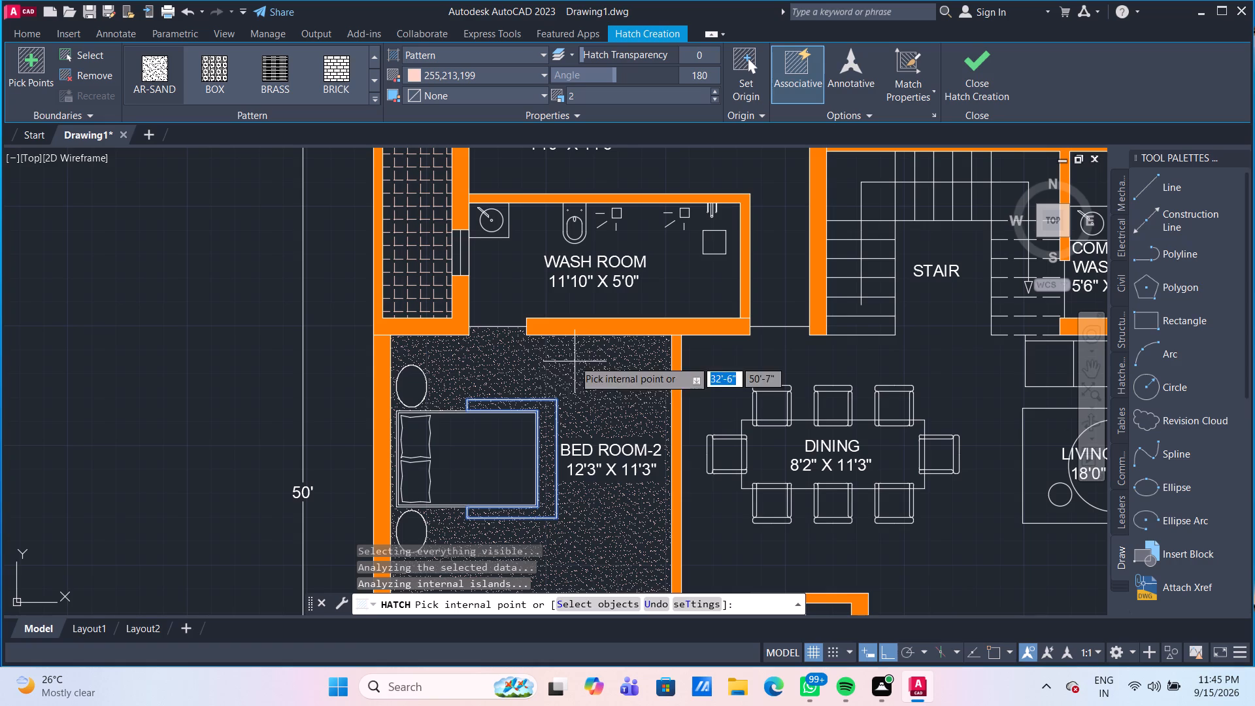
# Add the rug border around Bed Room-1's bed to the same AR-SAND hatch and finish the hatch.
pyautogui.moveTo(514, 284); pyautogui.dragTo(529, 505, button='middle')
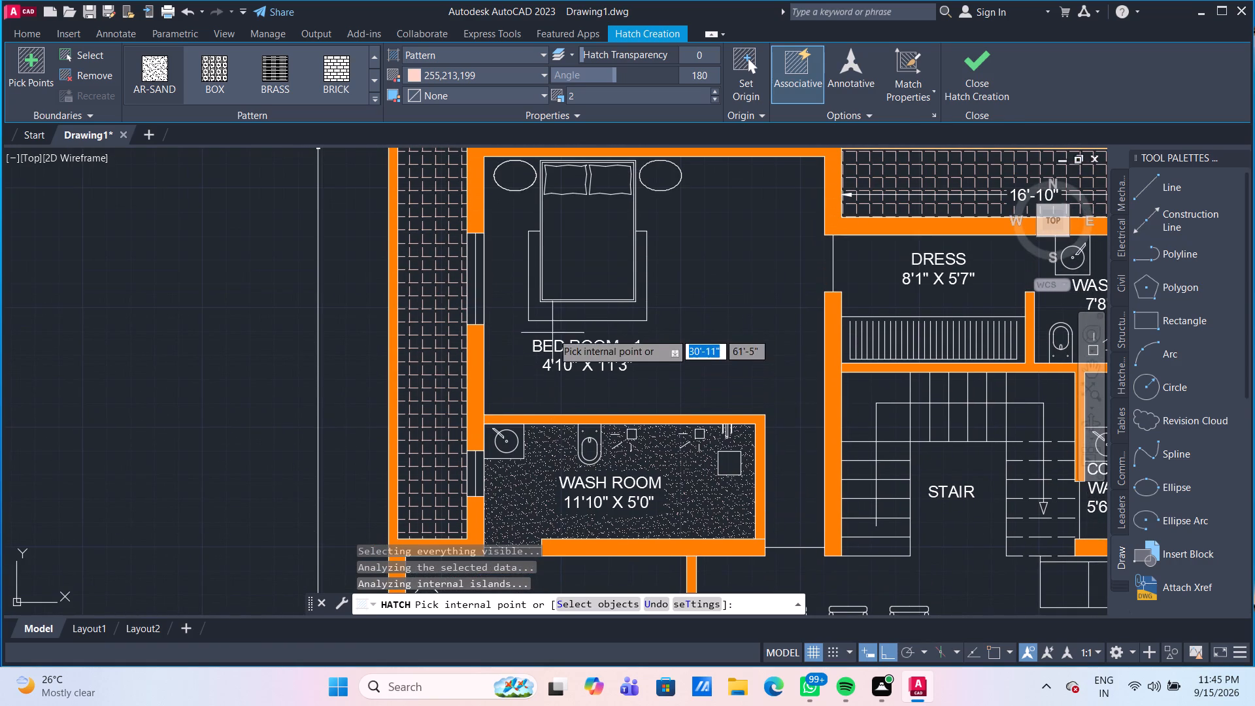
pyautogui.click(552, 314)
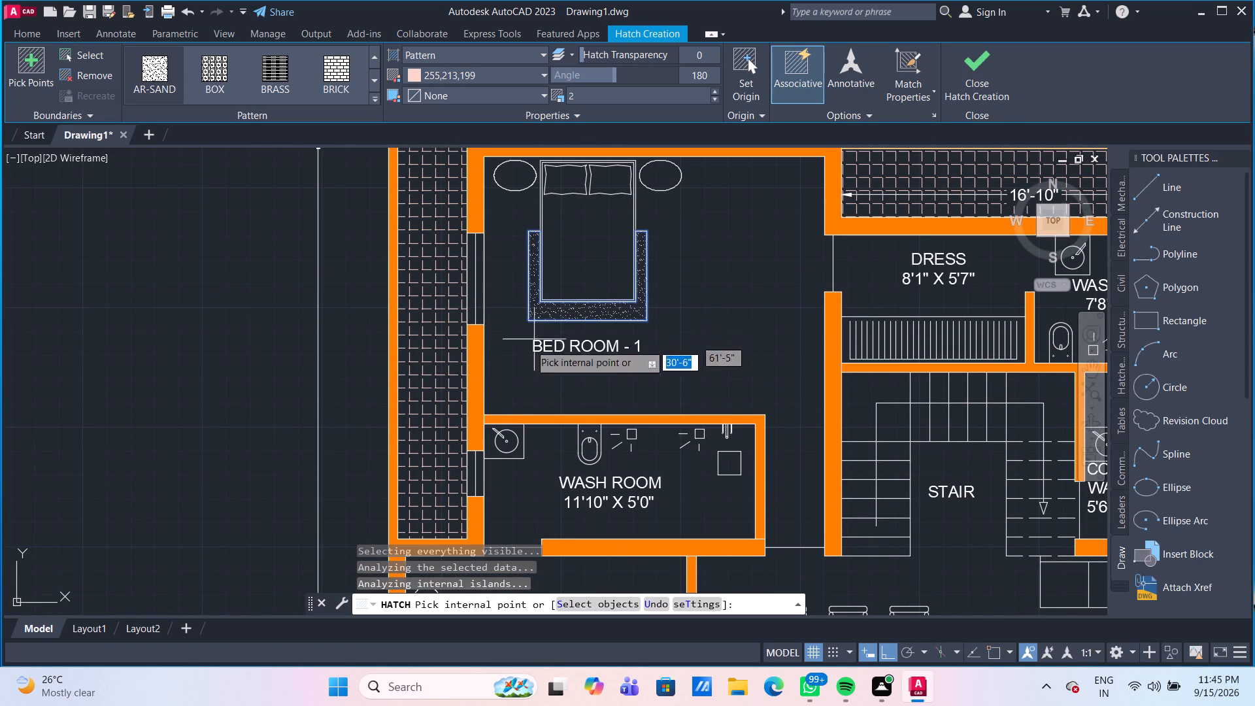
pyautogui.press('Escape')
# Examine the sand hatching on the bedroom rugs, up close and within the whole floor plan.
pyautogui.scroll(-1, 532, 432)
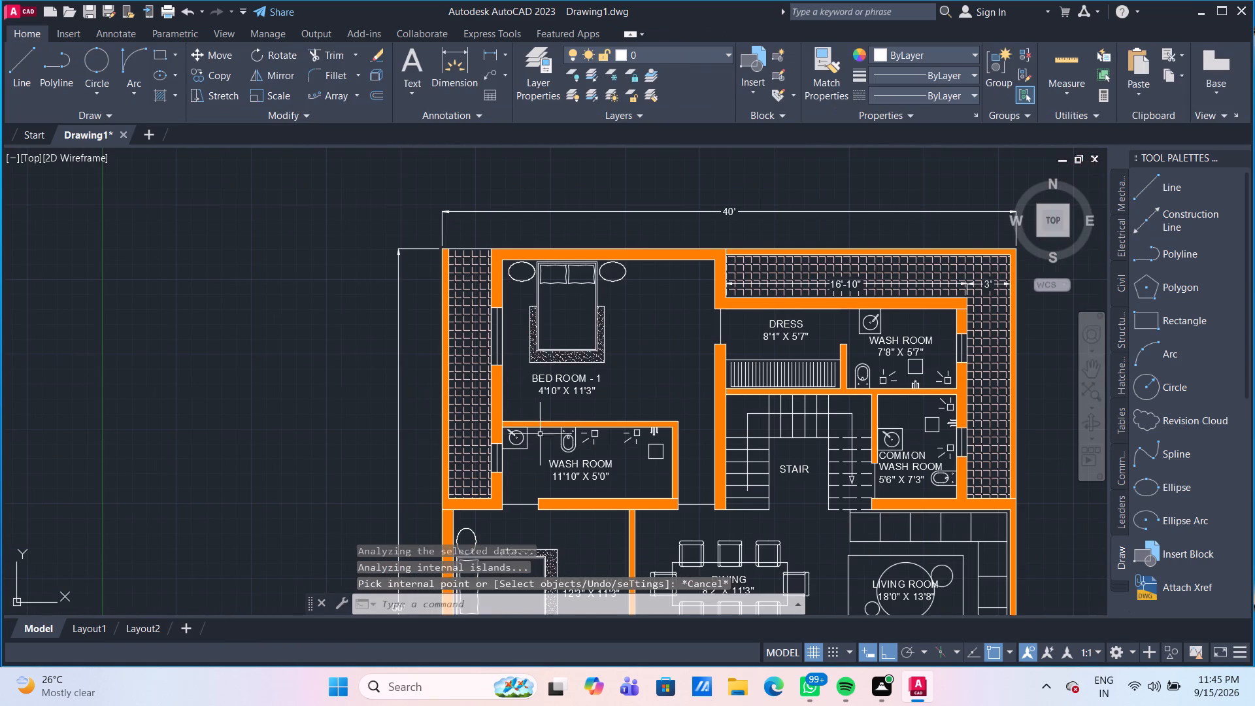
pyautogui.moveTo(537, 373); pyautogui.dragTo(501, 261, button='middle')
pyautogui.scroll(-1, 501, 263)
pyautogui.scroll(3, 506, 413)
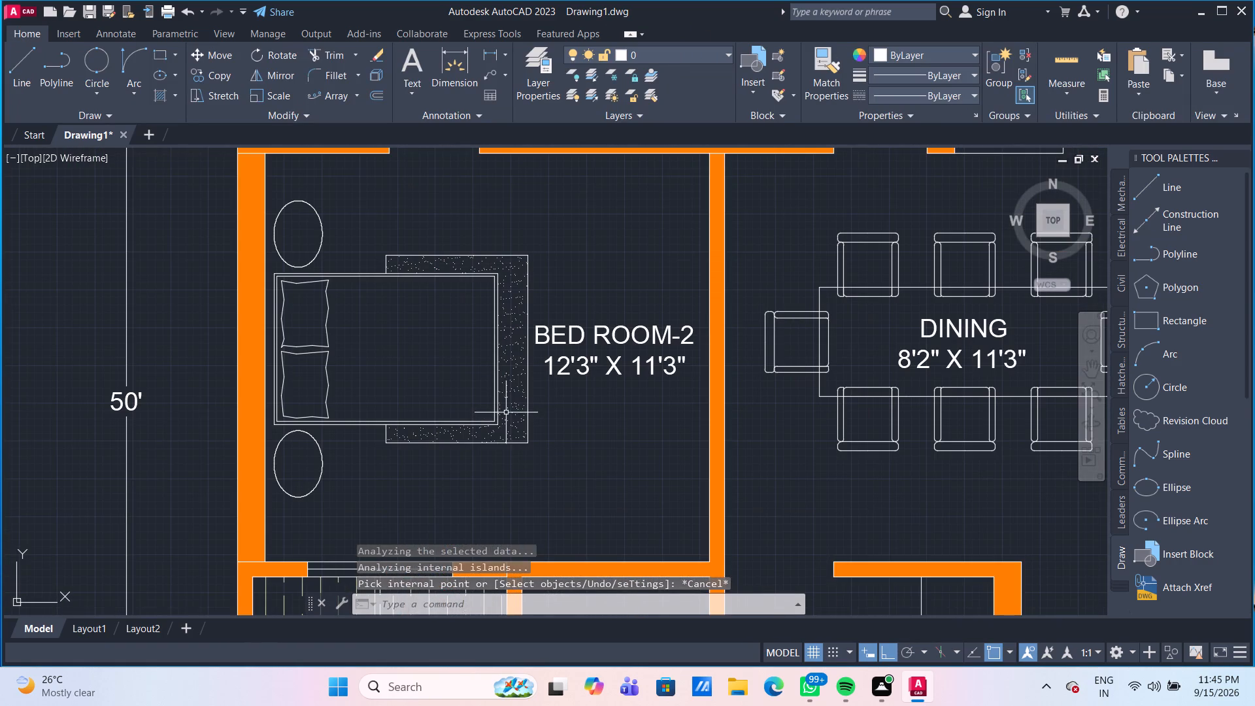
pyautogui.scroll(2, 507, 315)
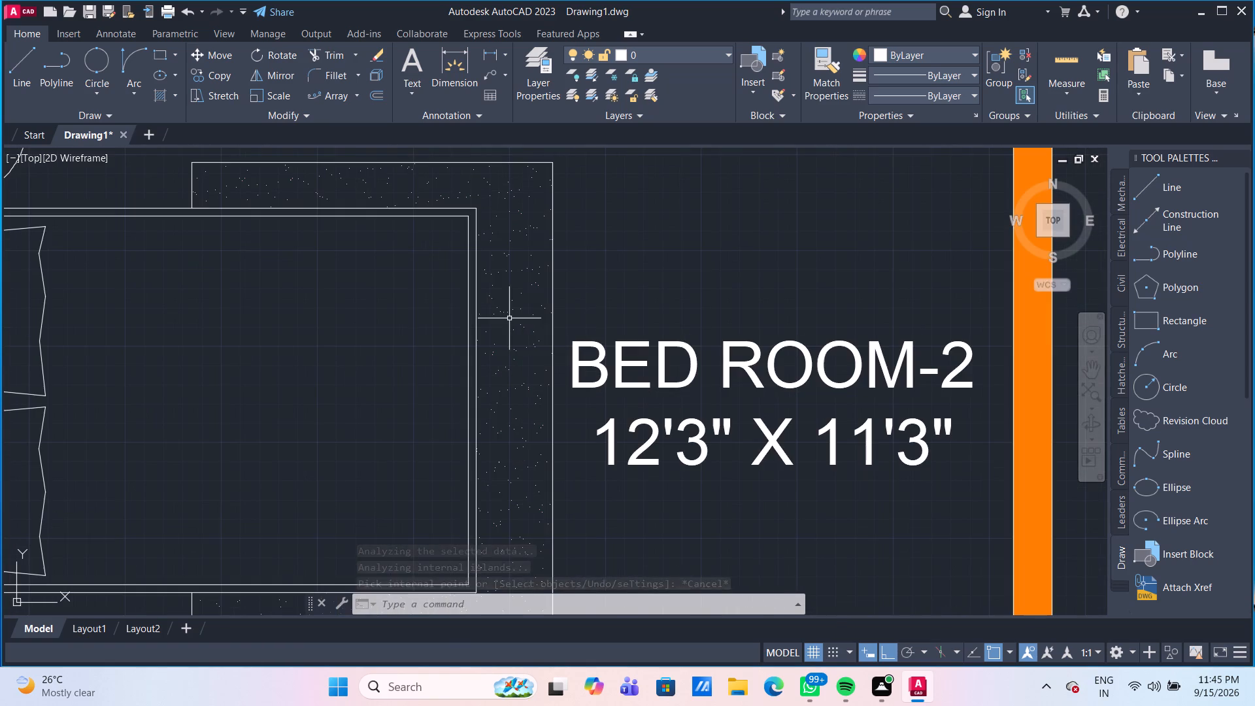
pyautogui.scroll(-3, 524, 326)
pyautogui.moveTo(580, 411); pyautogui.dragTo(580, 412, button='middle')
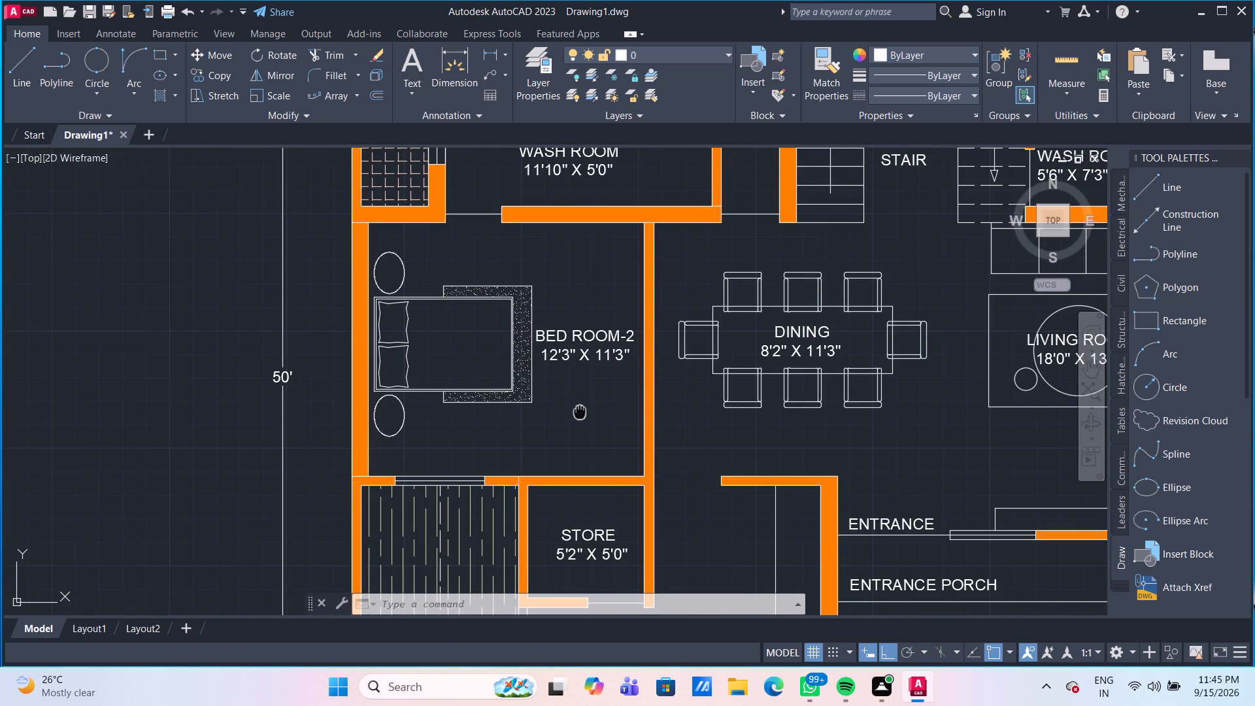
pyautogui.moveTo(580, 412); pyautogui.dragTo(584, 494, button='middle')
pyautogui.scroll(-2, 575, 385)
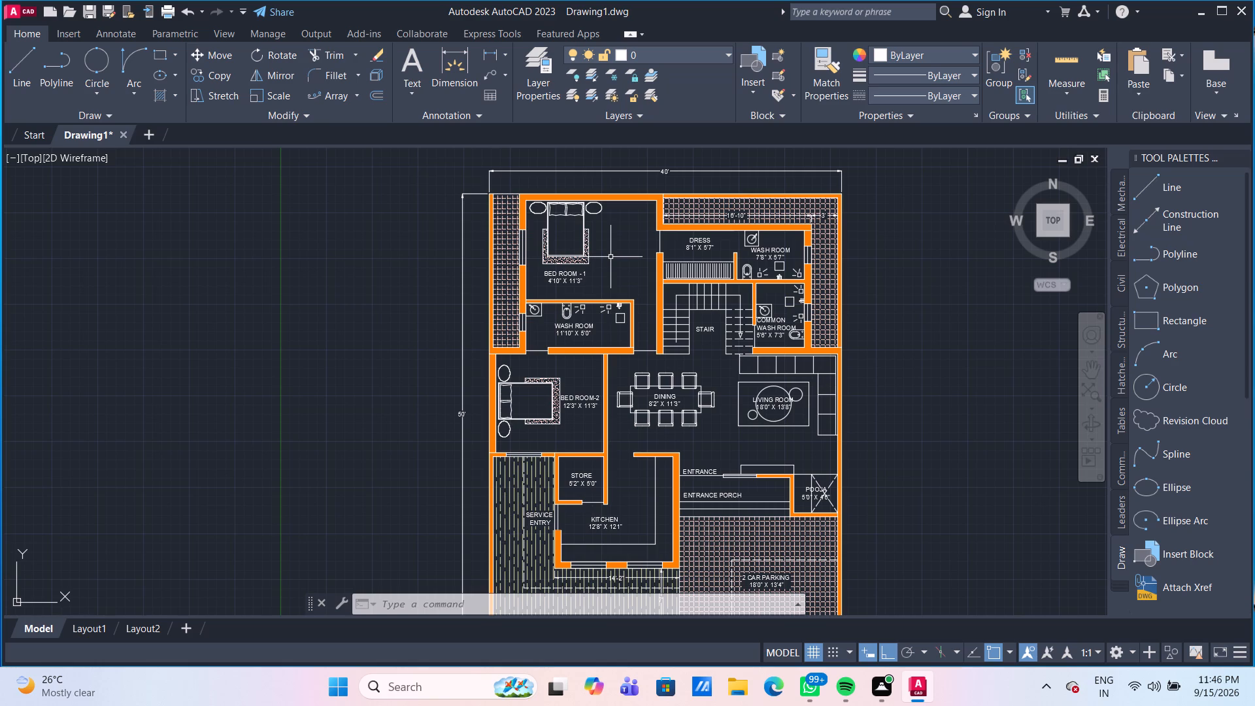
# Change the colour of the bedroom rugs' AR-SAND hatch to grey index colour 253, comparing it with 252.
pyautogui.scroll(2, 597, 251)
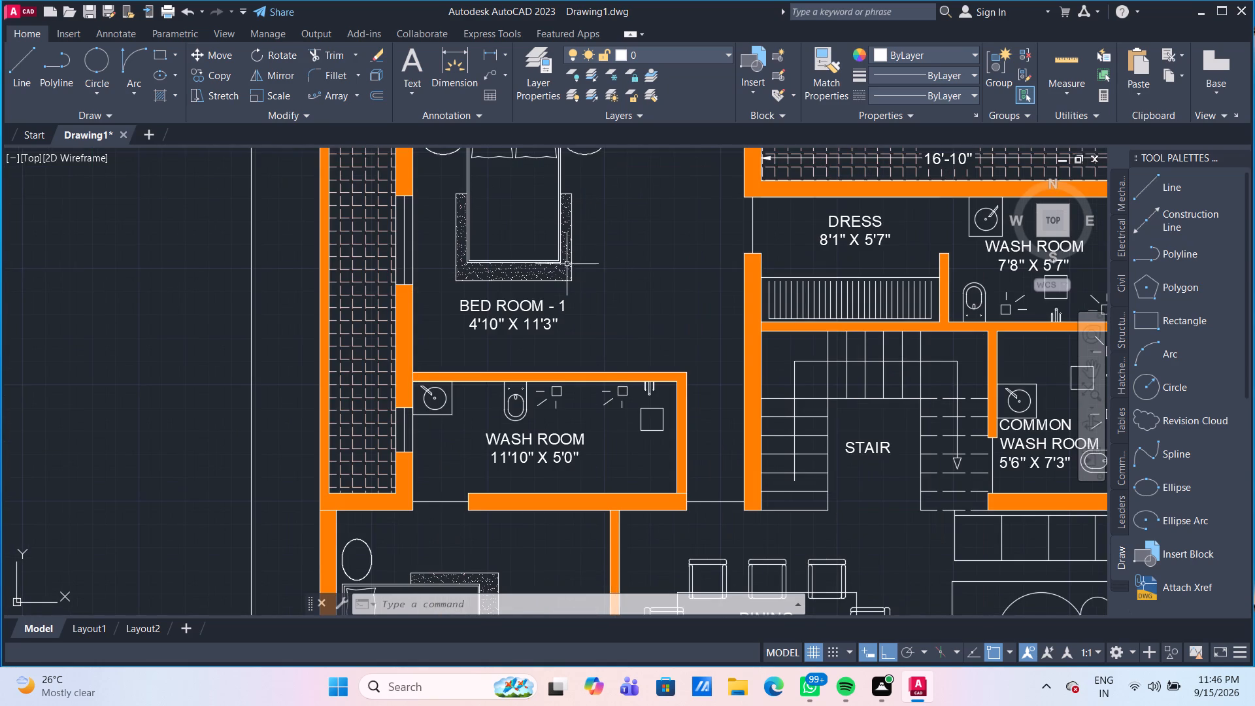
pyautogui.click(560, 267)
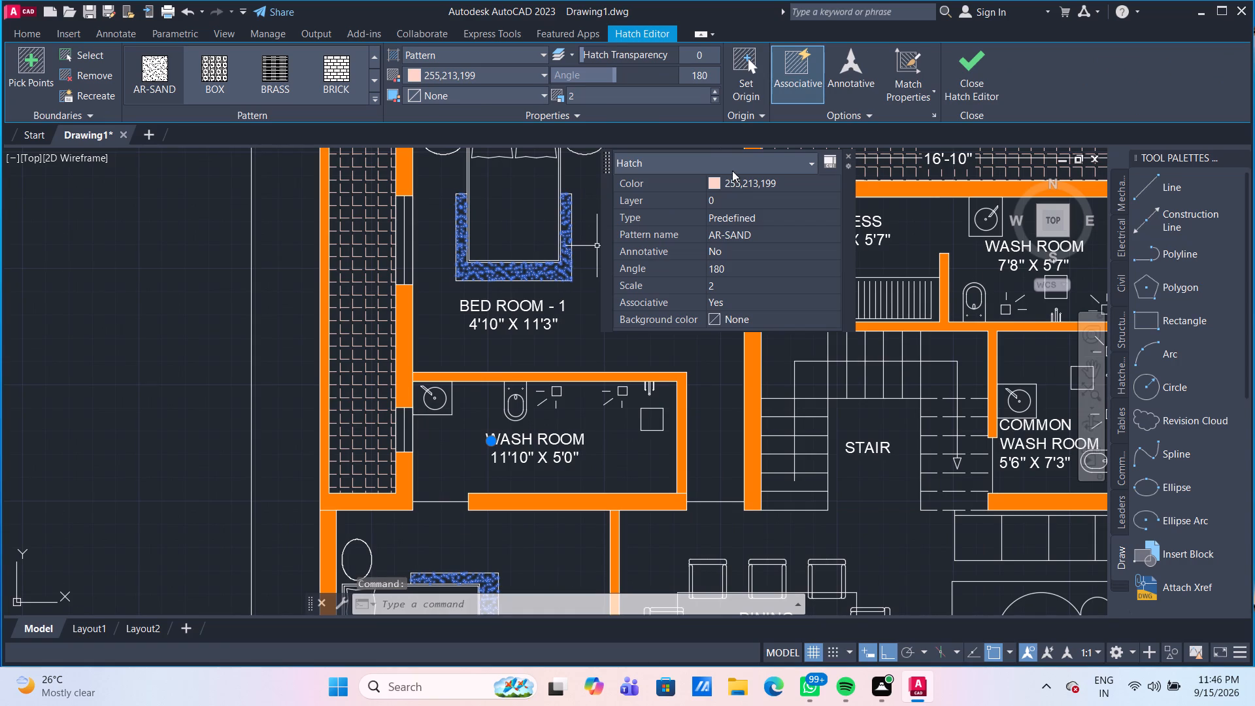
pyautogui.click(718, 184)
pyautogui.click(718, 184)
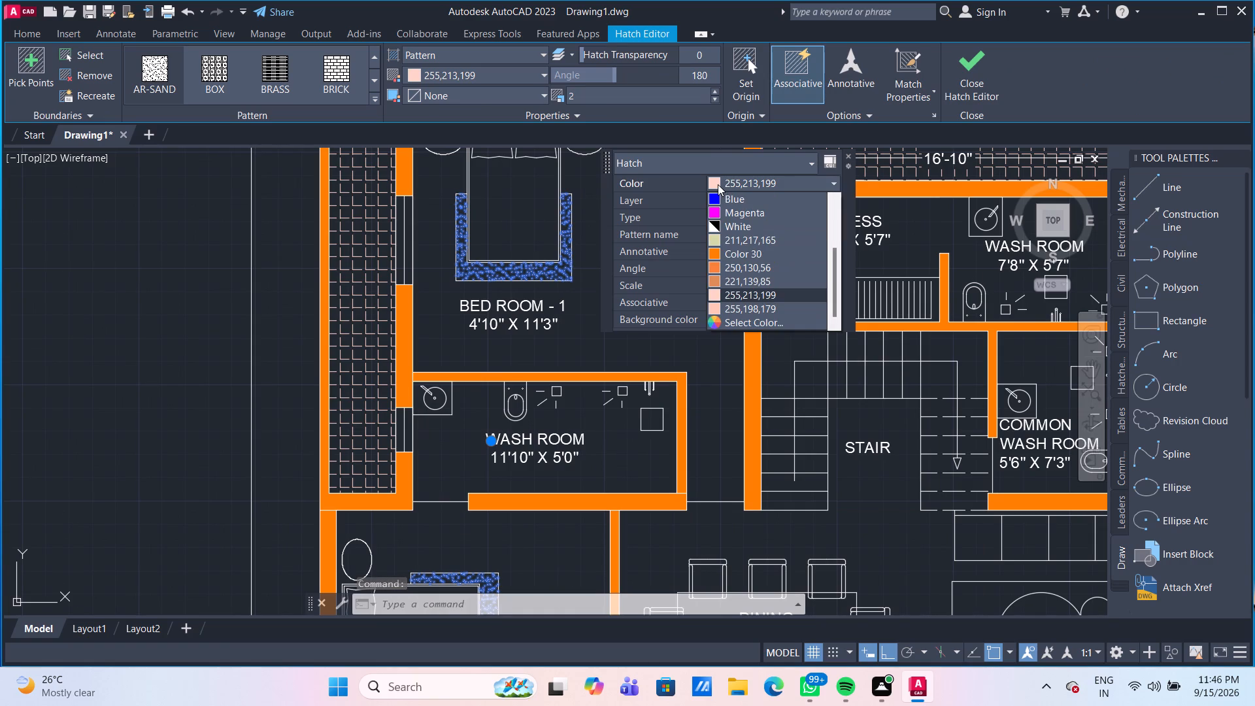
pyautogui.click(737, 326)
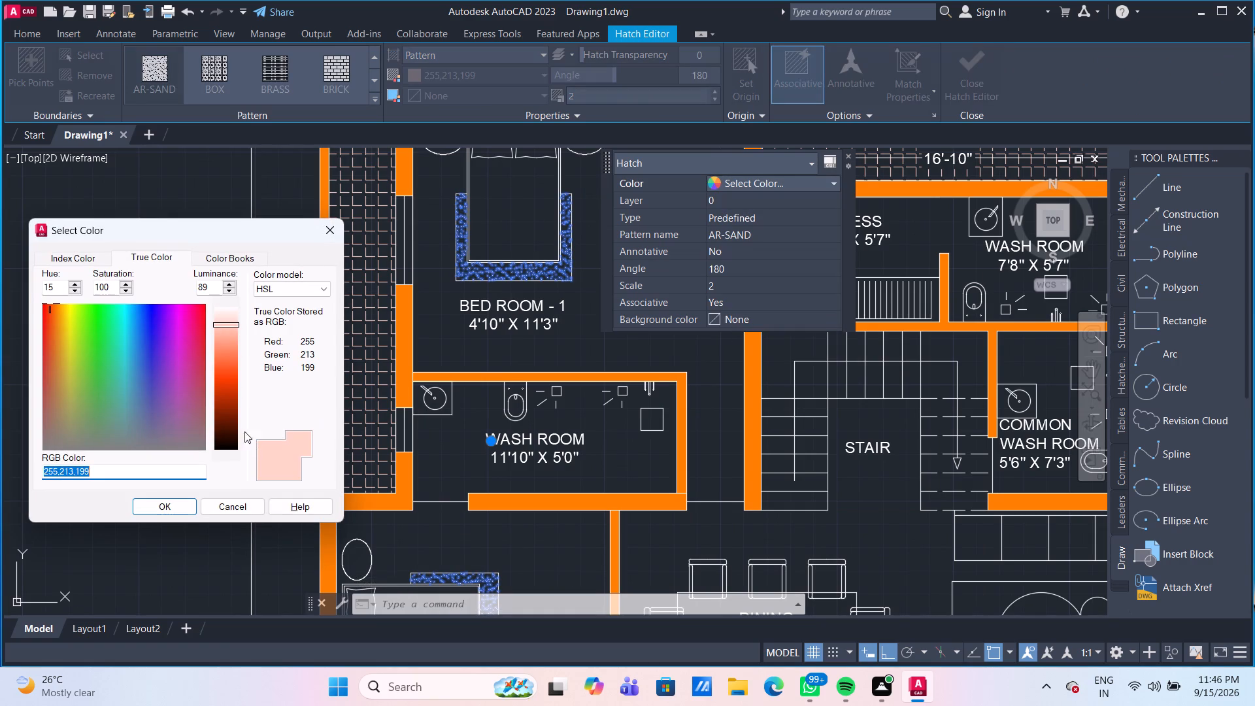
pyautogui.click(88, 260)
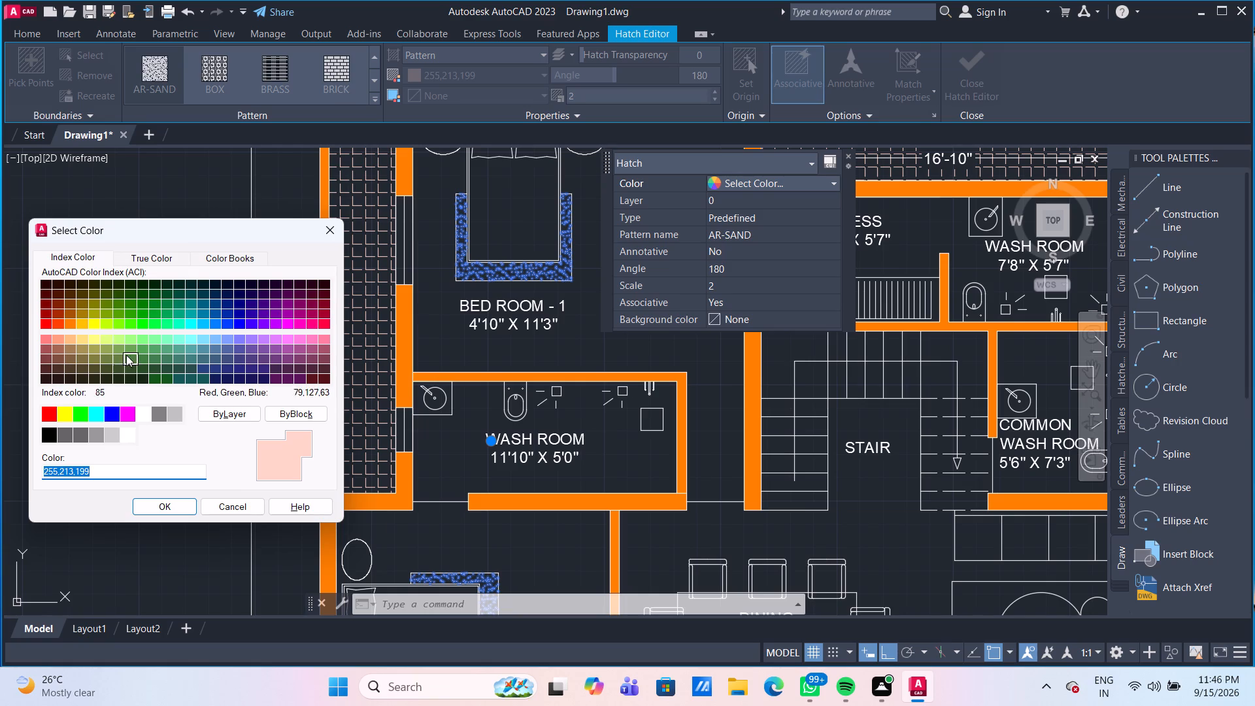
pyautogui.click(95, 437)
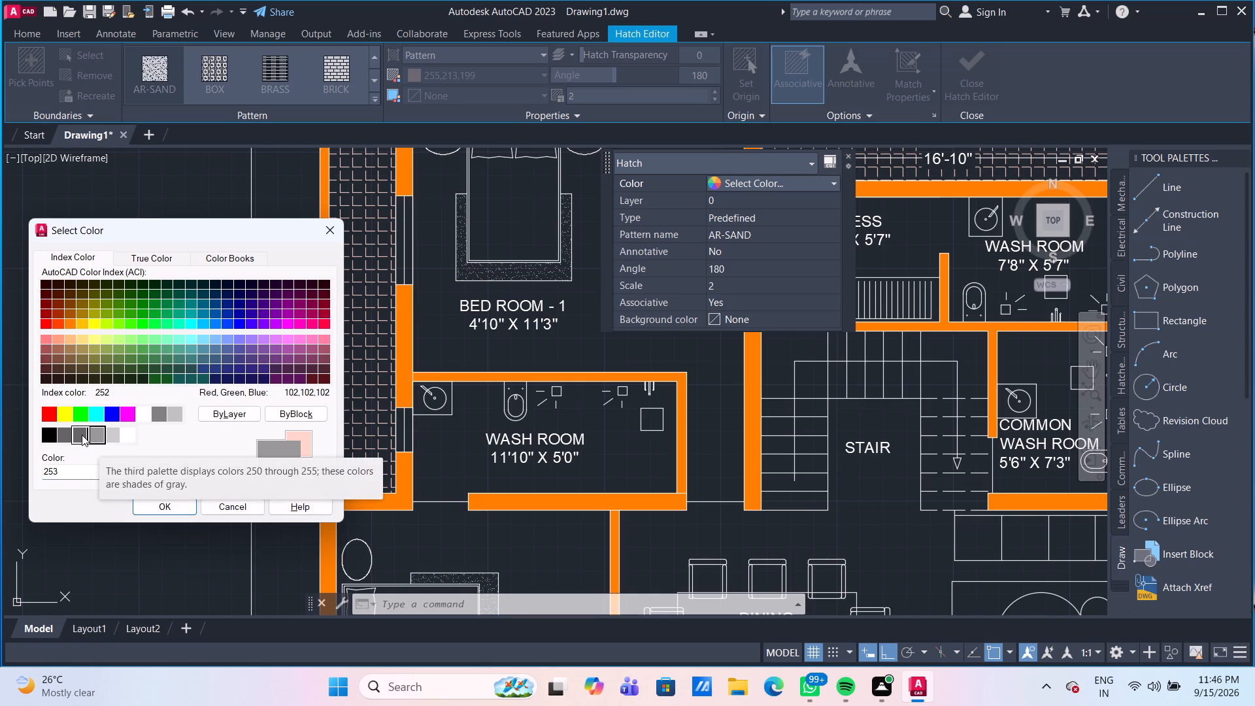
pyautogui.click(82, 435)
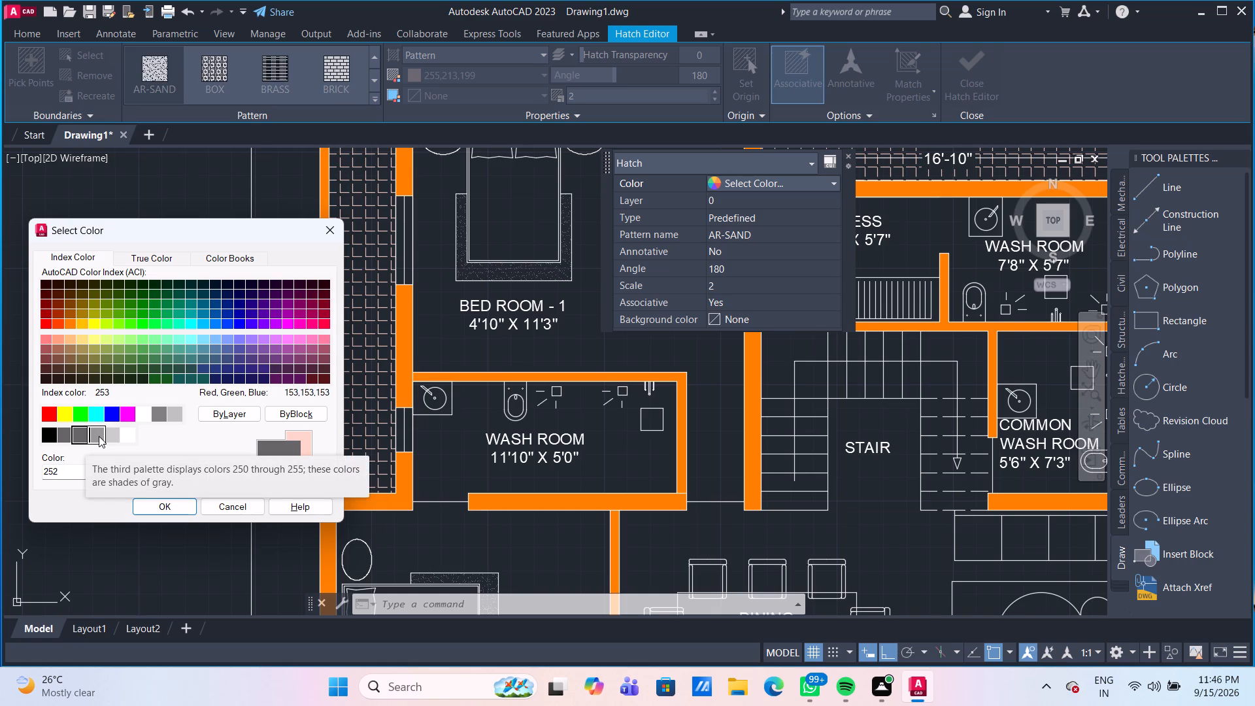
pyautogui.click(99, 436)
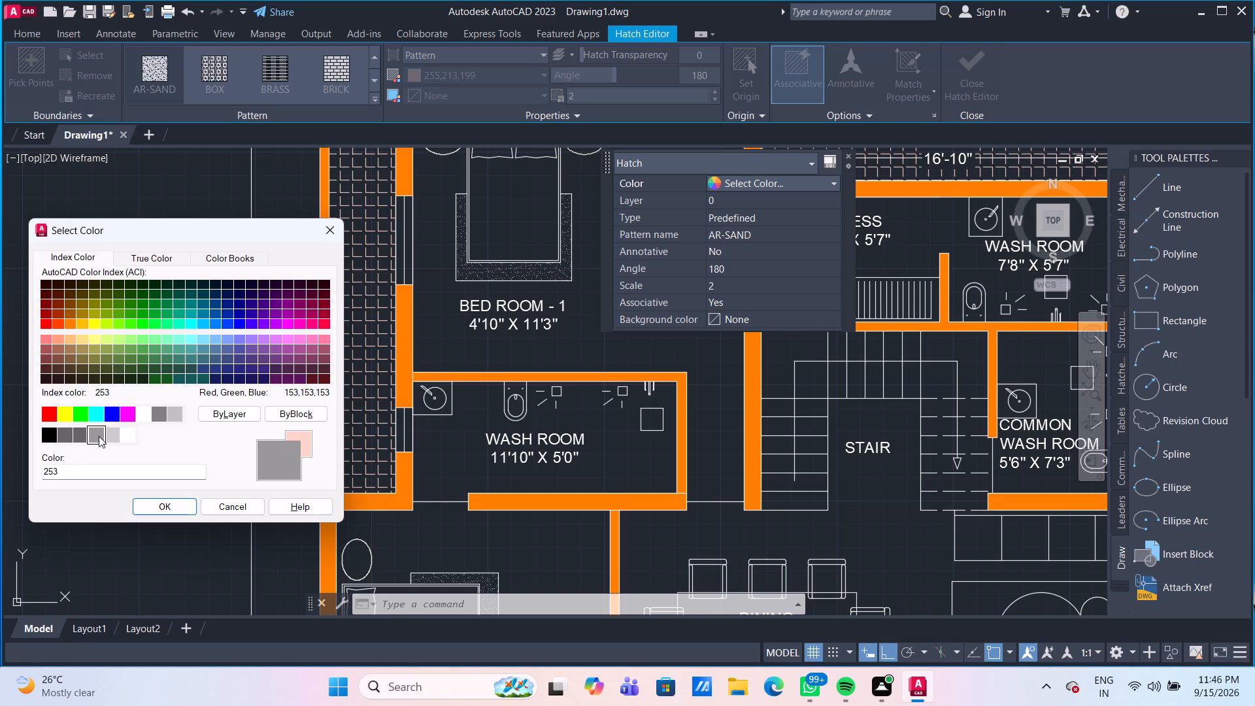
pyautogui.click(84, 433)
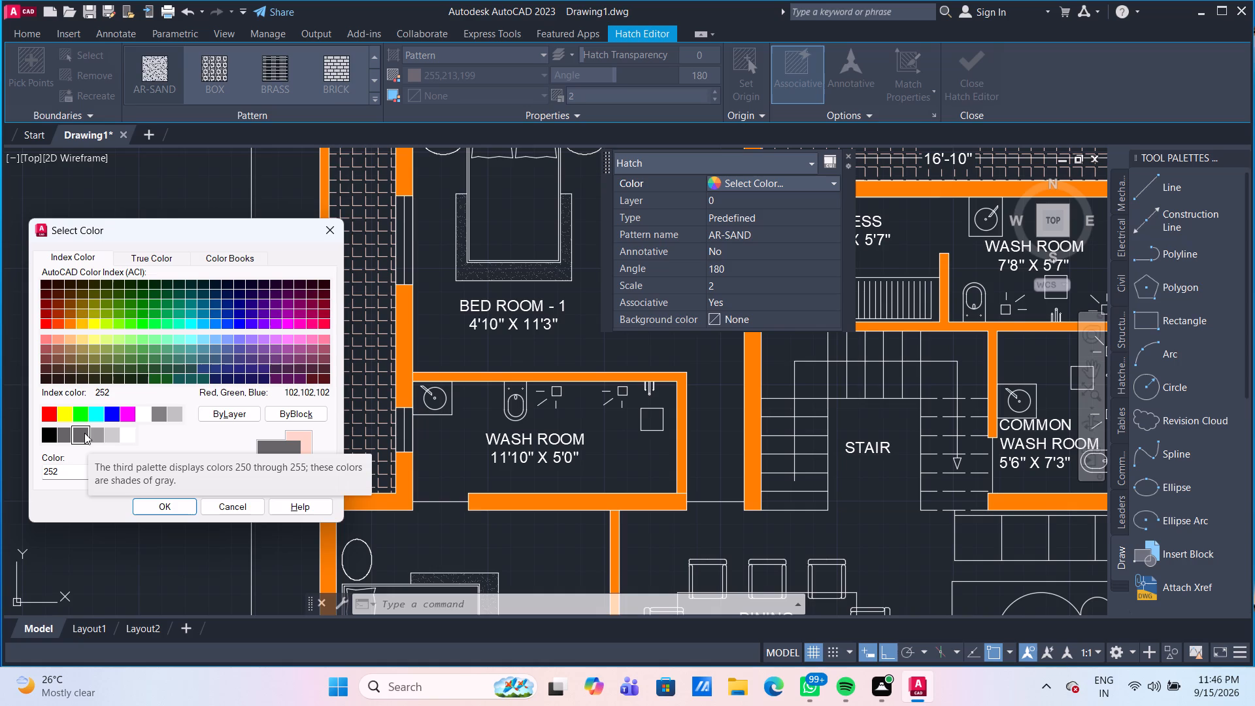
pyautogui.click(93, 438)
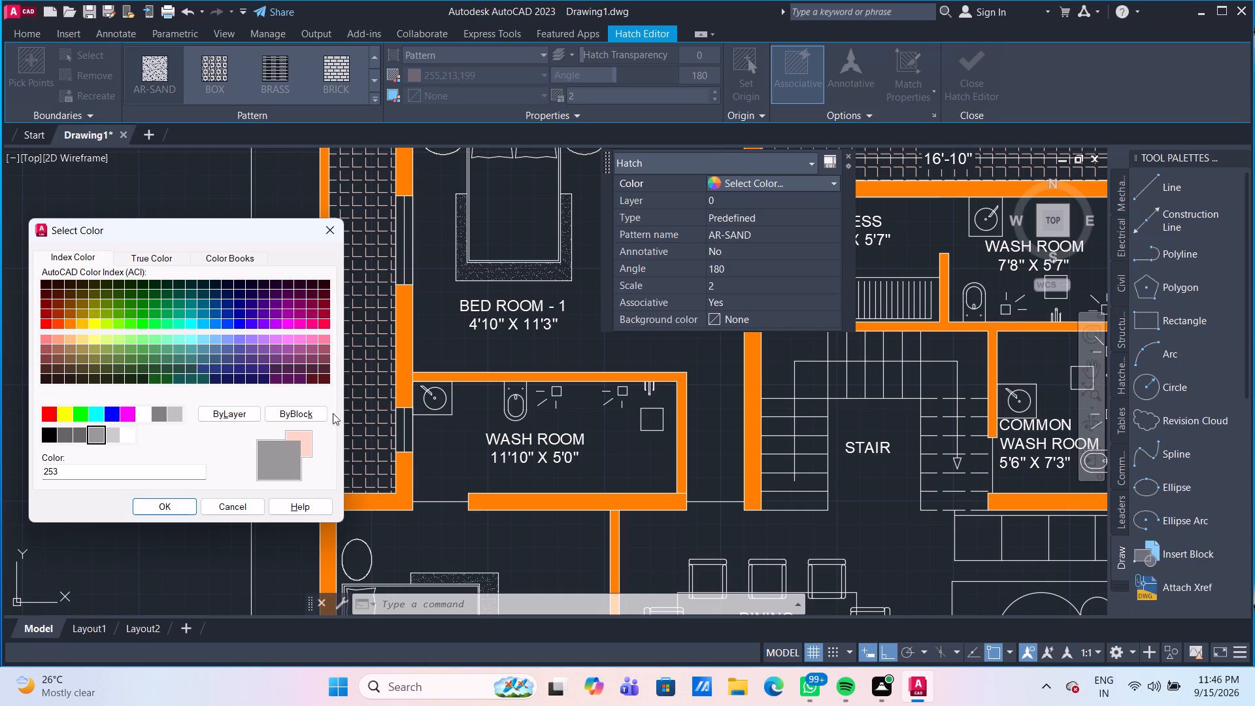
pyautogui.click(174, 507)
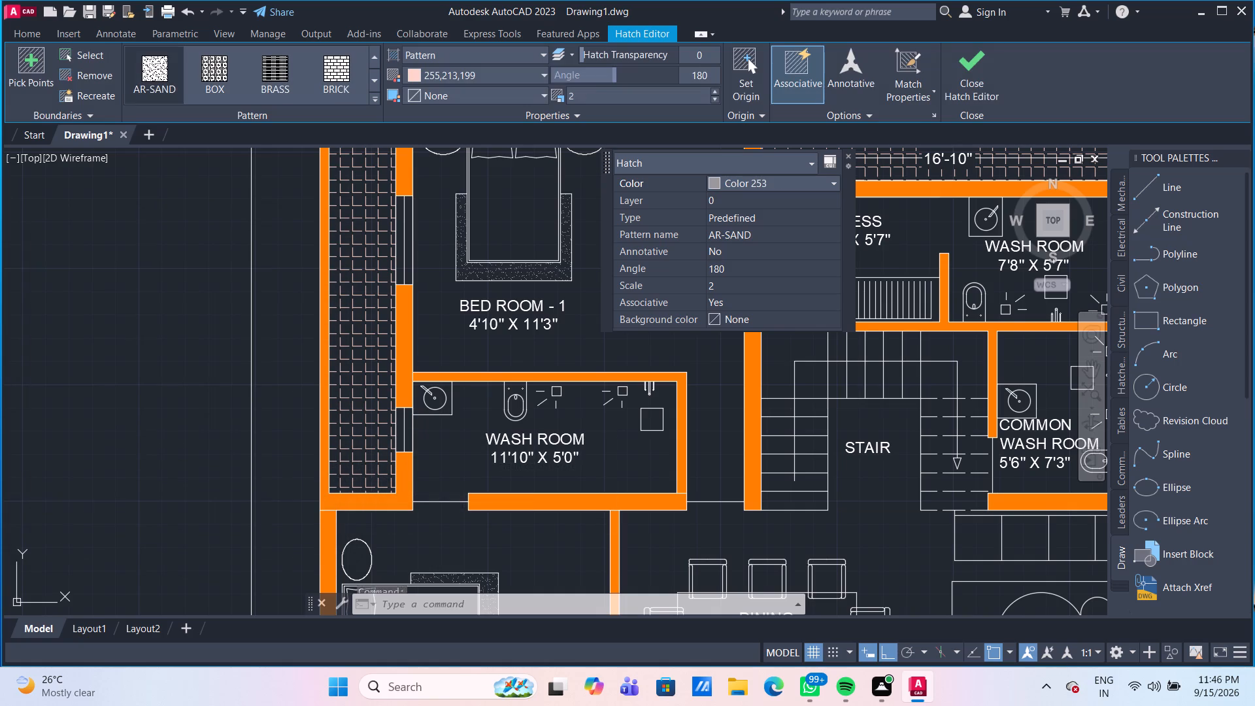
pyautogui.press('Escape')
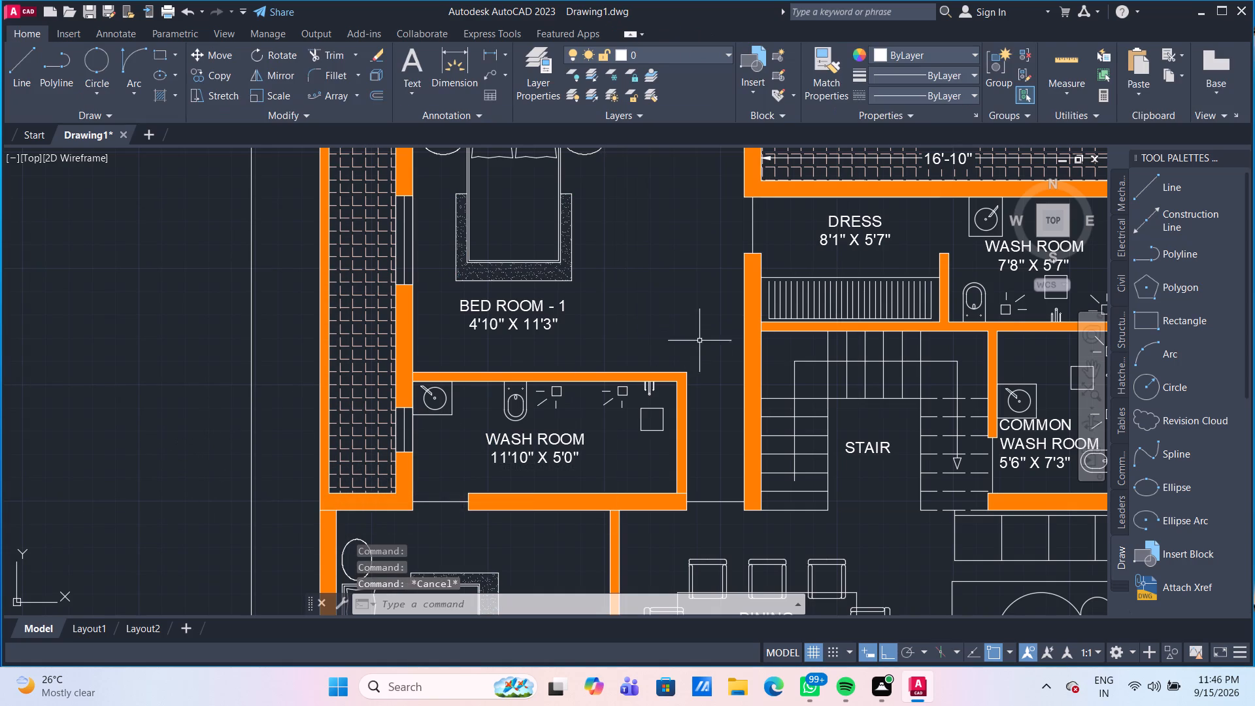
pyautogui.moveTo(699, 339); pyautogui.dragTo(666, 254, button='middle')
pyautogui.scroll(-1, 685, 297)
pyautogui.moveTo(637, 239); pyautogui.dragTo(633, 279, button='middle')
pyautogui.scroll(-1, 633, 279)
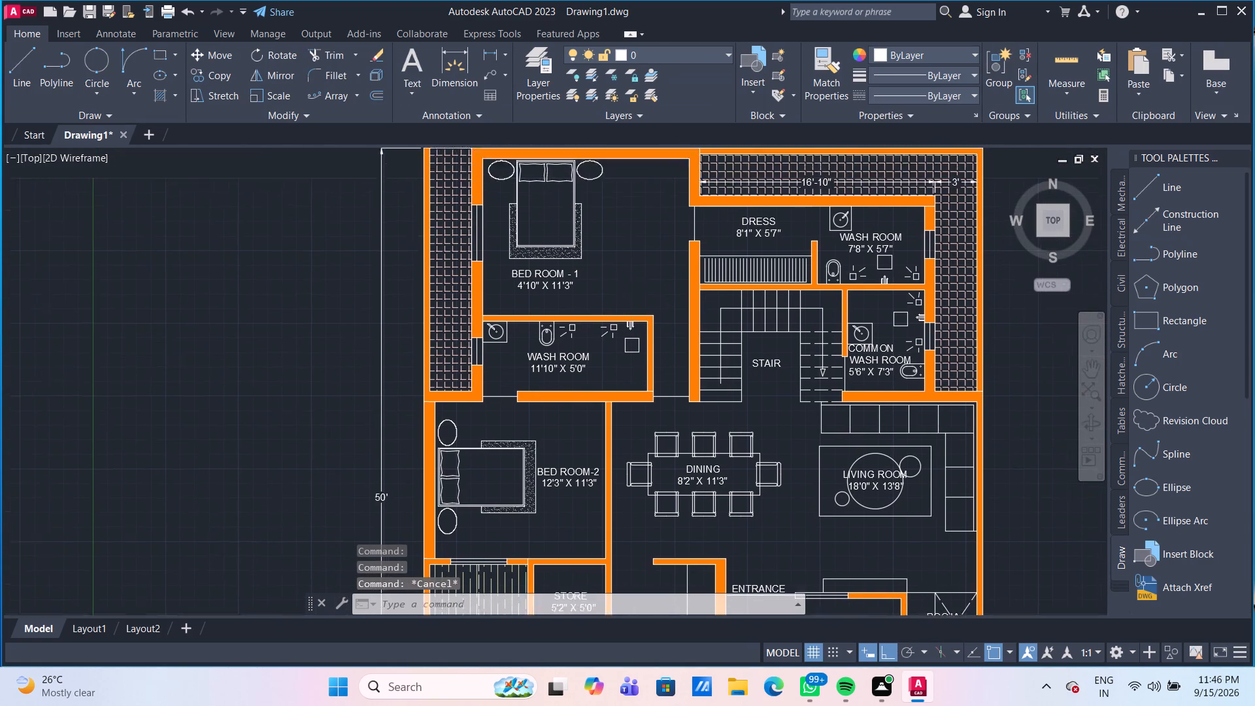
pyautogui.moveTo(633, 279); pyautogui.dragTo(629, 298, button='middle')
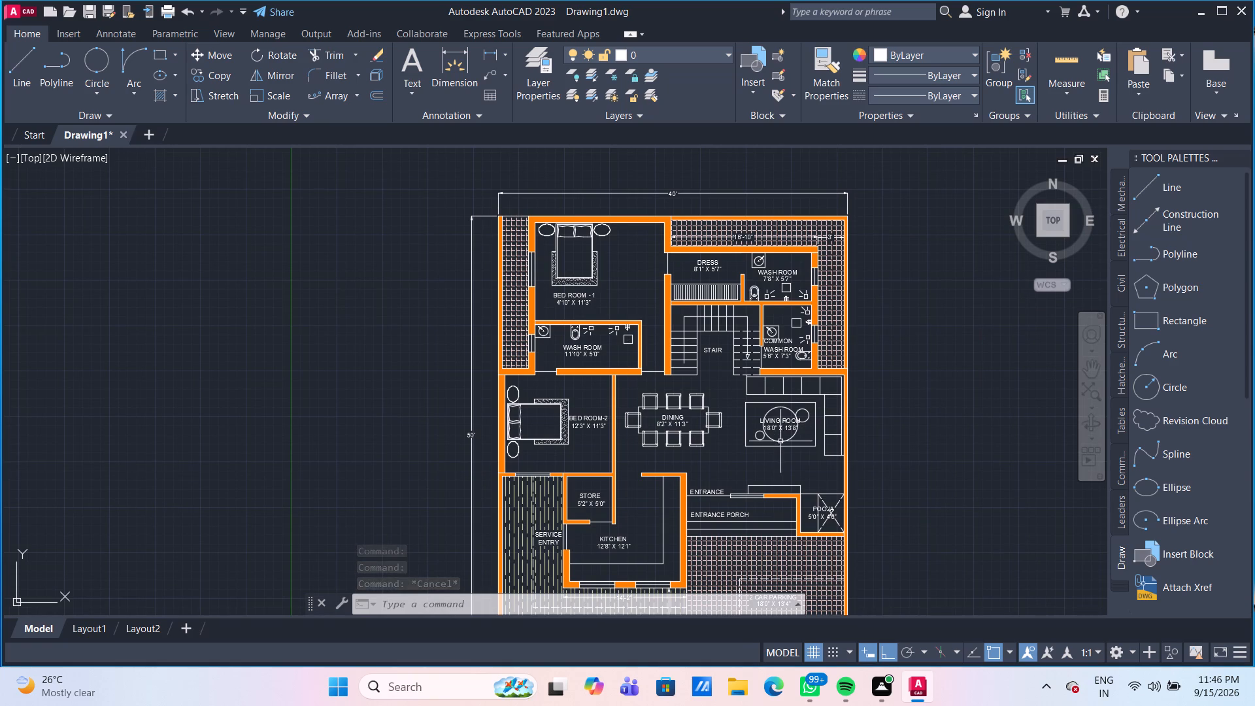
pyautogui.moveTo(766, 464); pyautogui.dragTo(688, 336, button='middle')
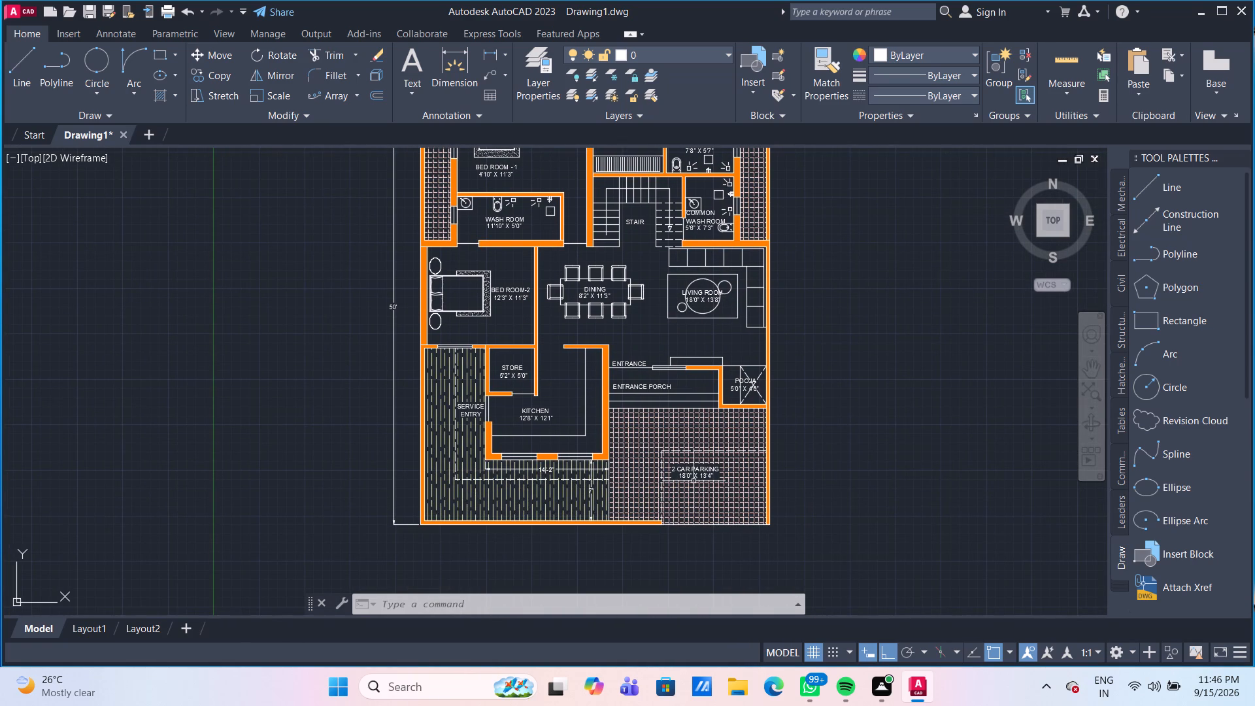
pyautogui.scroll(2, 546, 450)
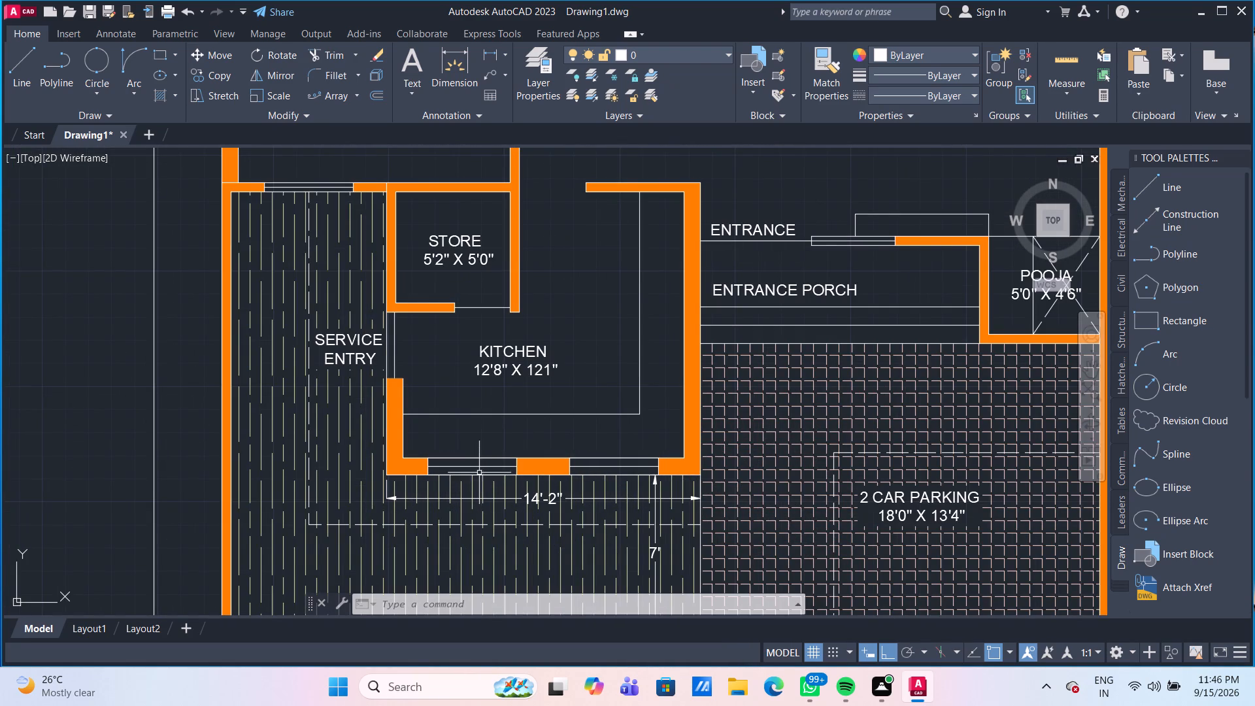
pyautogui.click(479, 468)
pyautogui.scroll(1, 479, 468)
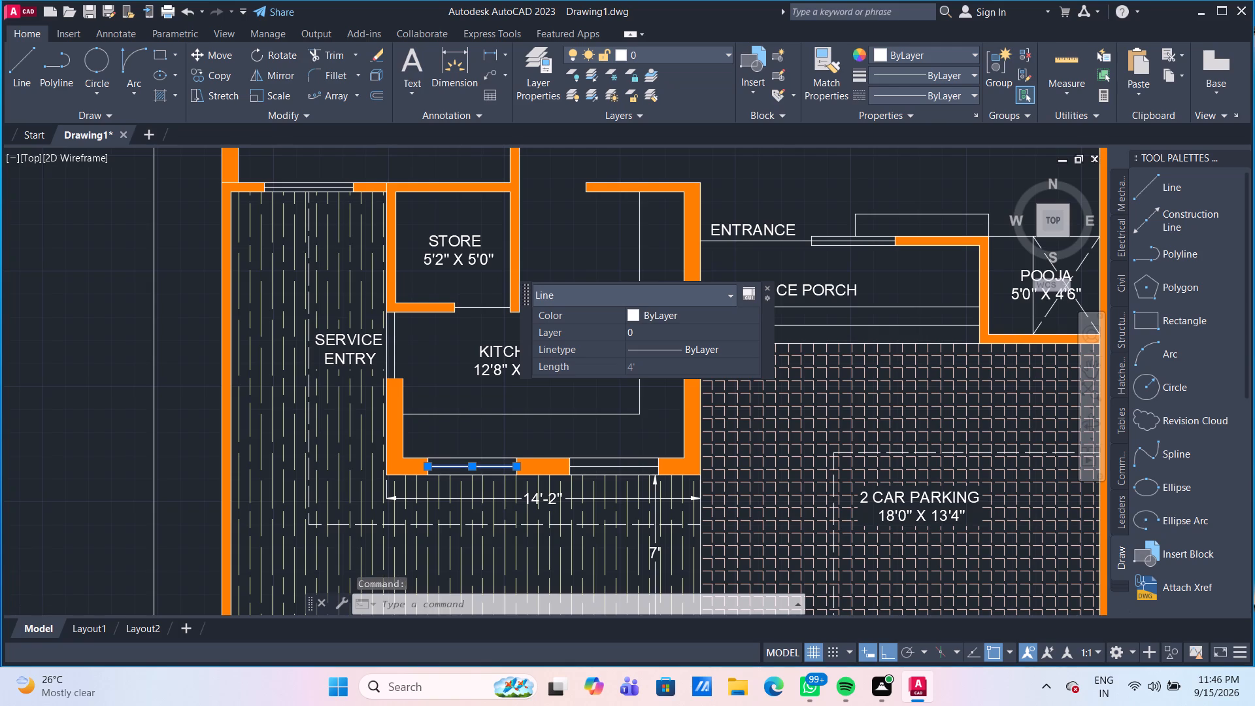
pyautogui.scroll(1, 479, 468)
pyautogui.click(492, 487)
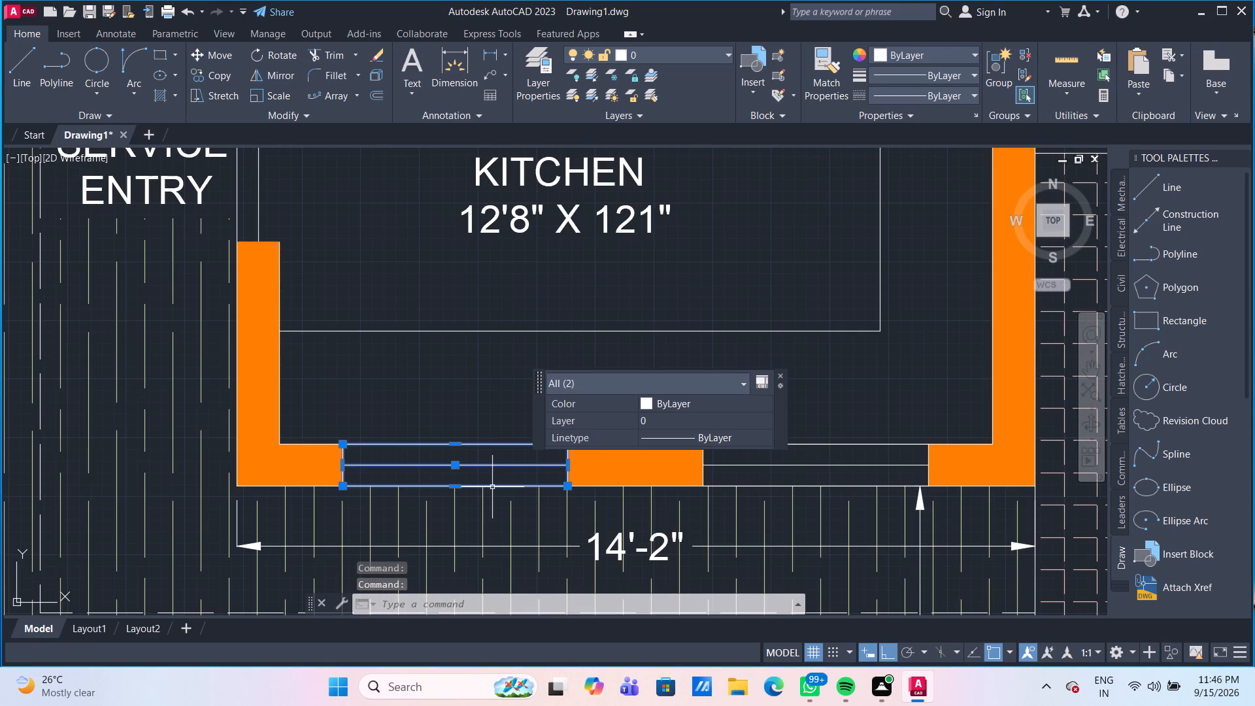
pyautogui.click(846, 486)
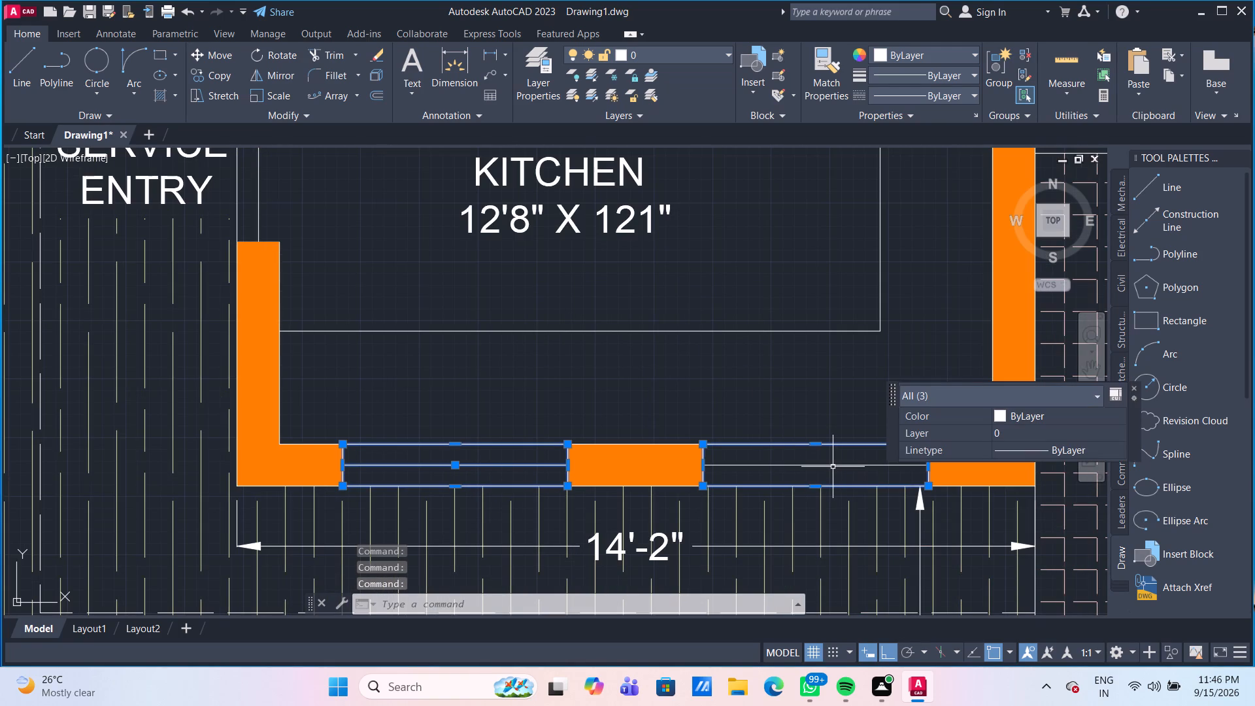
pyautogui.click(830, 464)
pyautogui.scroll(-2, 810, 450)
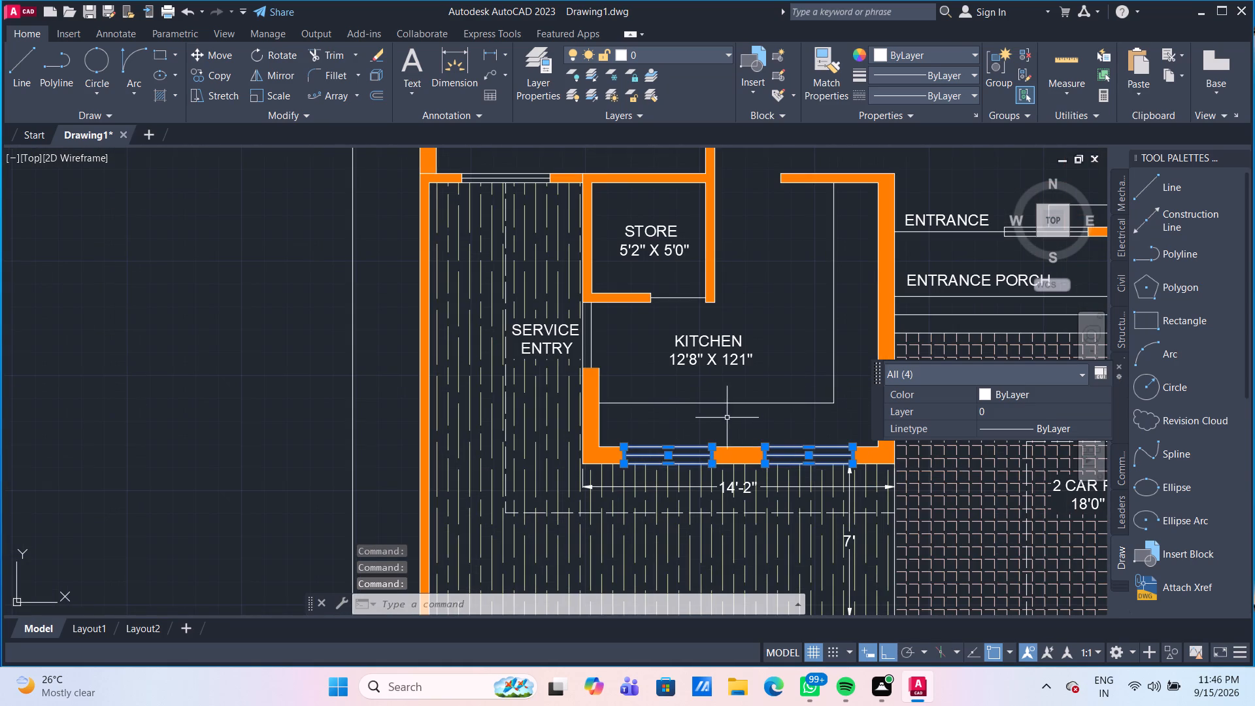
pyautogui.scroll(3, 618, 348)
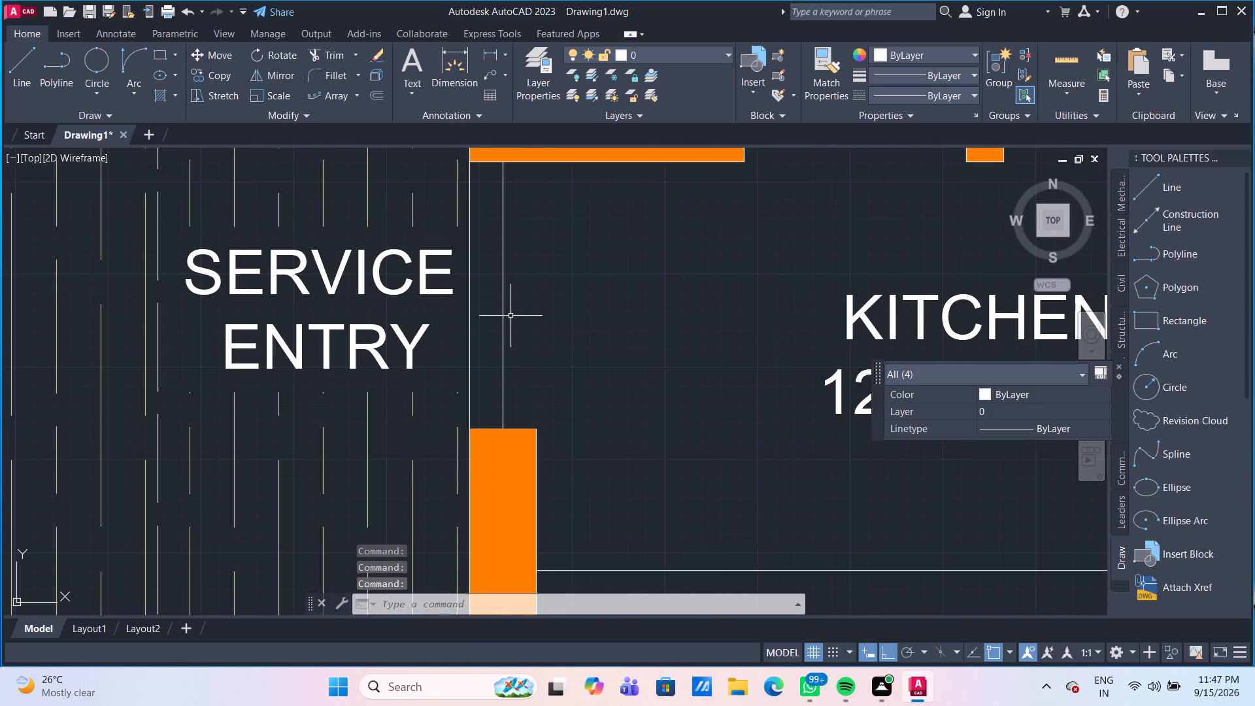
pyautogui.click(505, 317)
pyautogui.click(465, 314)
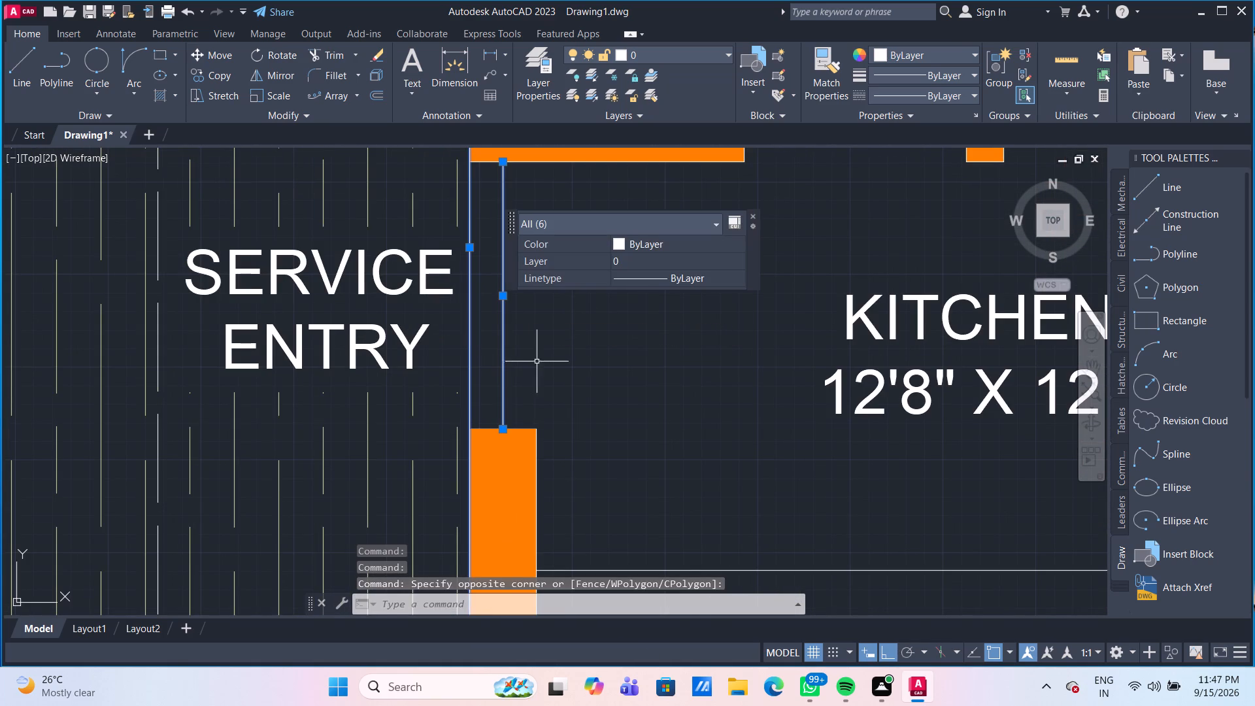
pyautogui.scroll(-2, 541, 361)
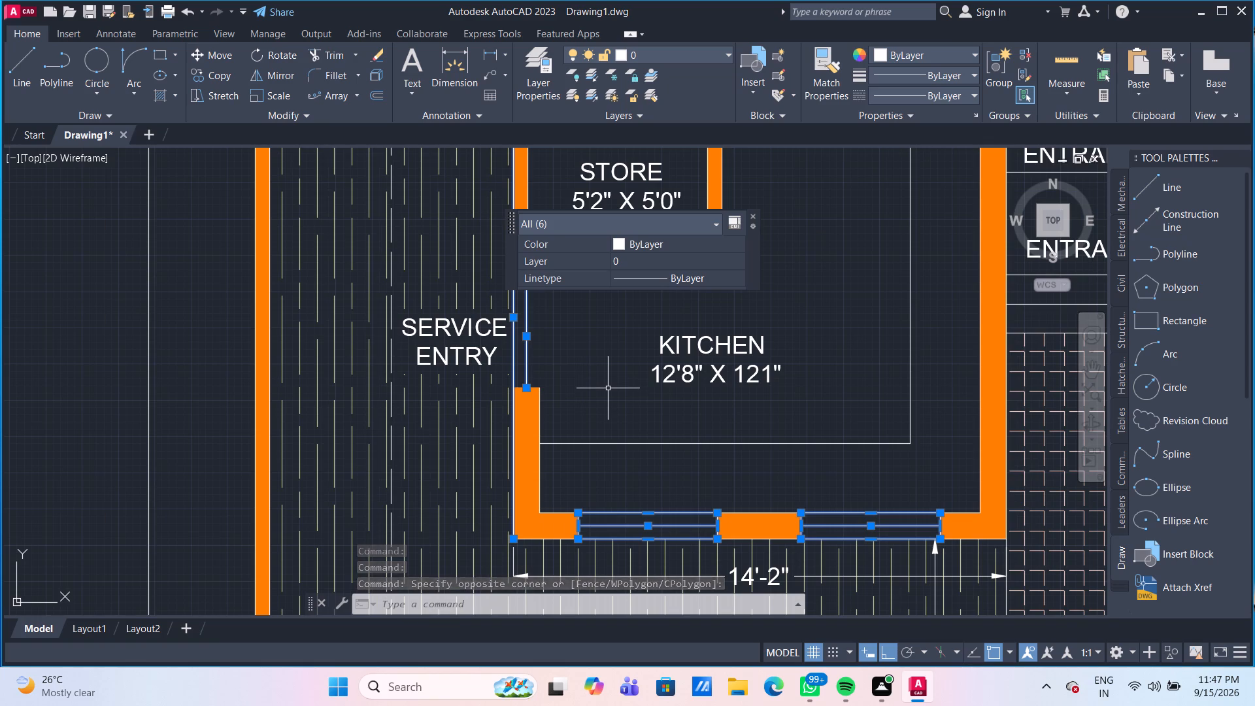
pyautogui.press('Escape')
# Change the colour of the middle lines in the kitchen's two windows and its service entry opening to Cyan.
pyautogui.click(526, 335)
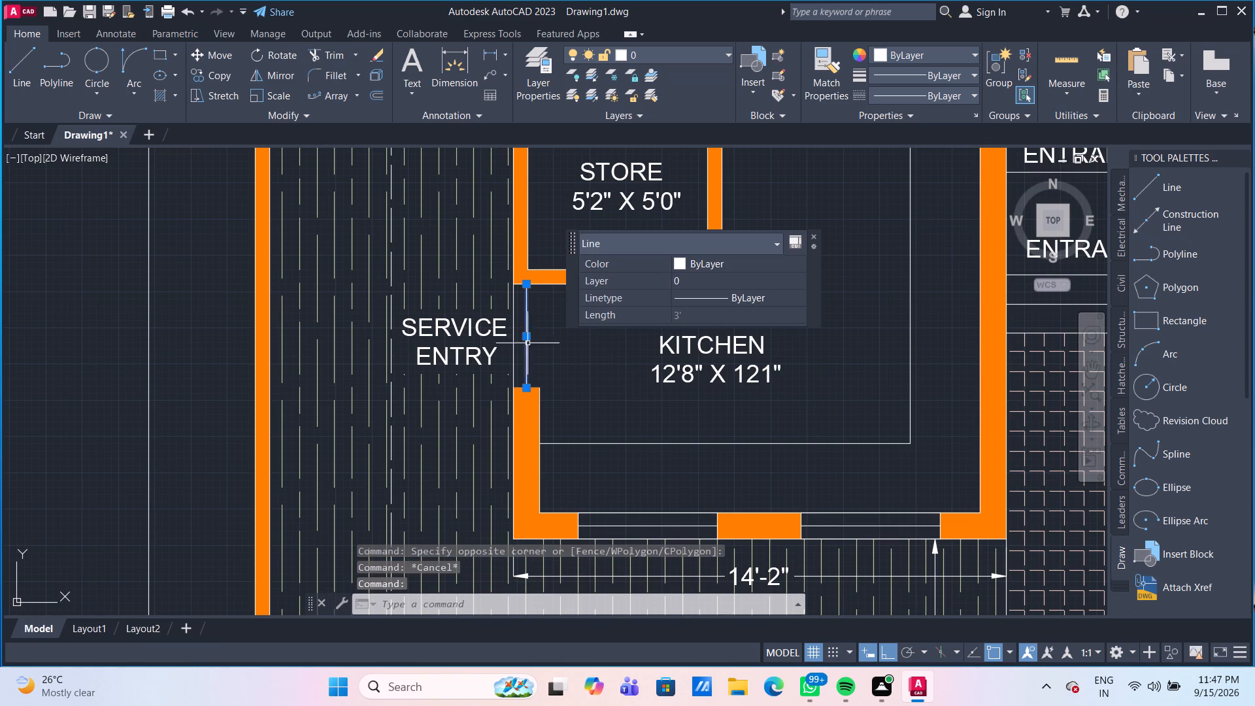
pyautogui.click(624, 525)
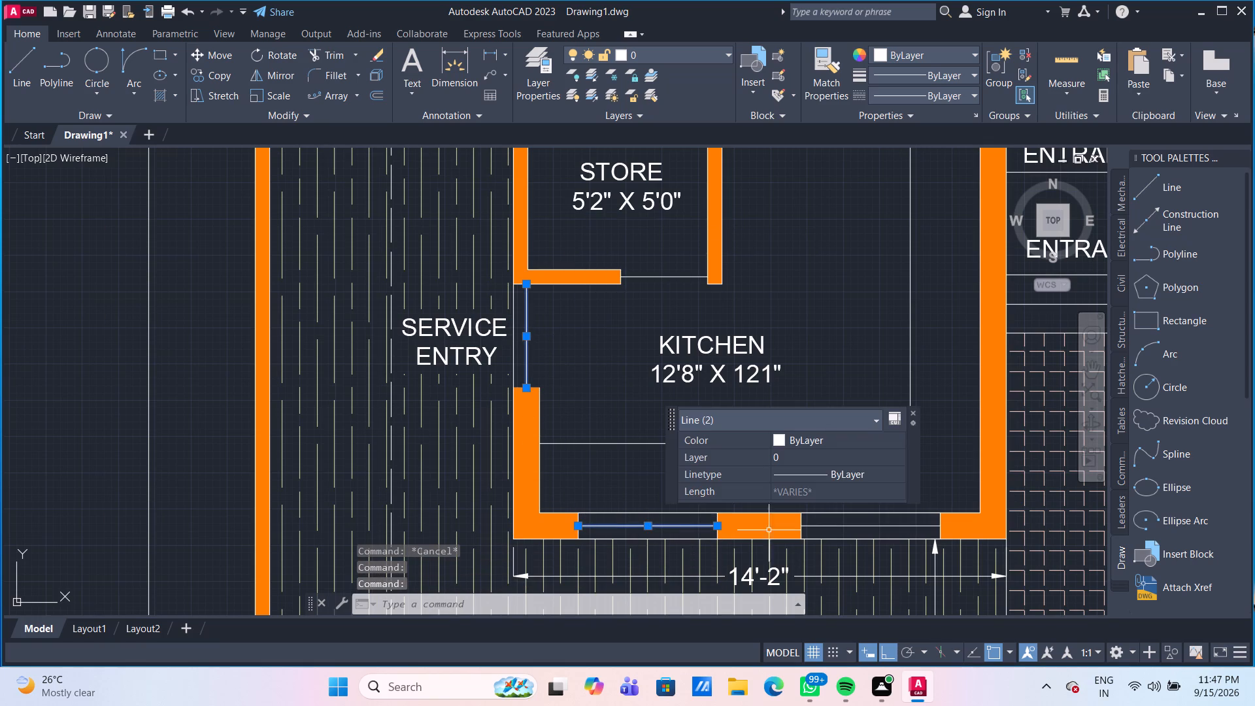
pyautogui.click(873, 528)
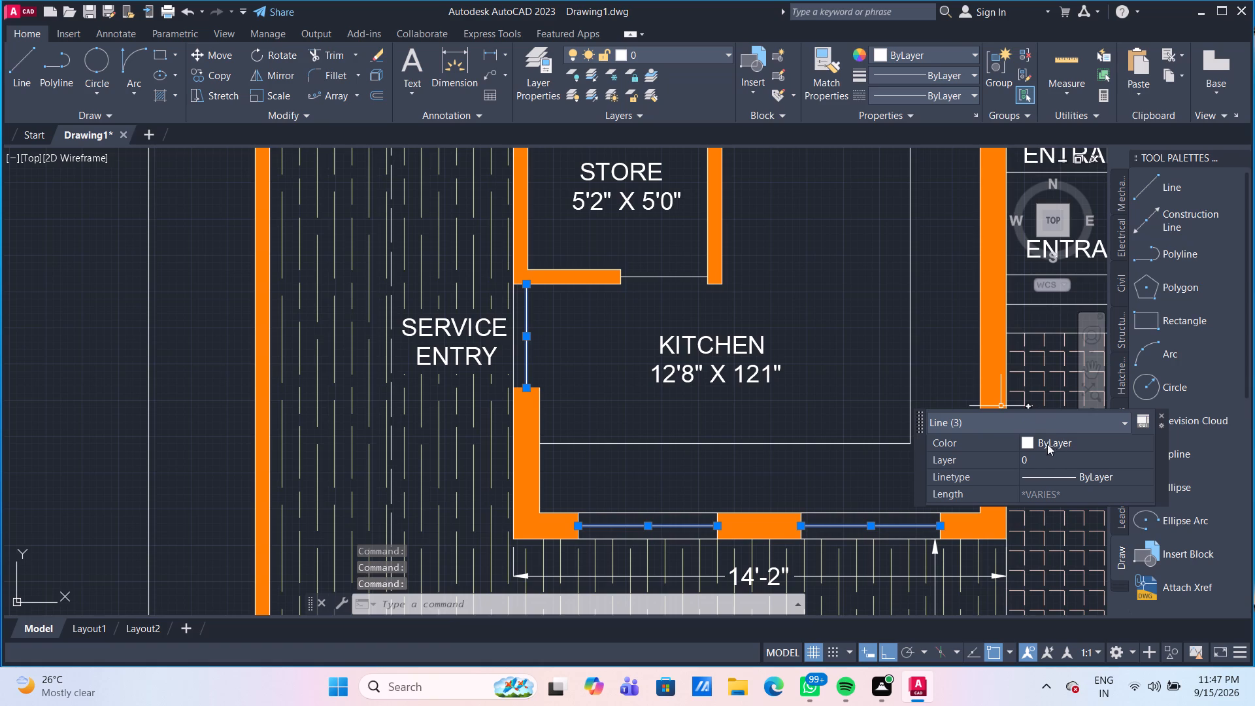
pyautogui.click(1029, 445)
pyautogui.click(1029, 445)
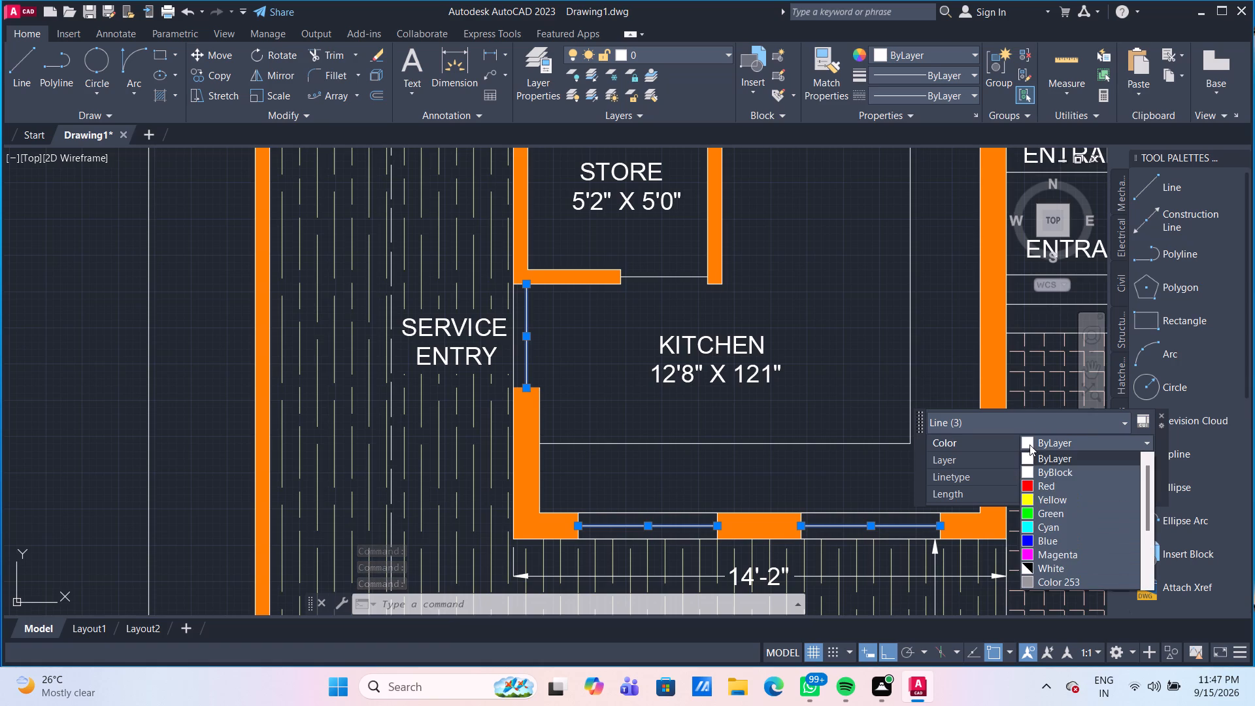
pyautogui.click(1031, 525)
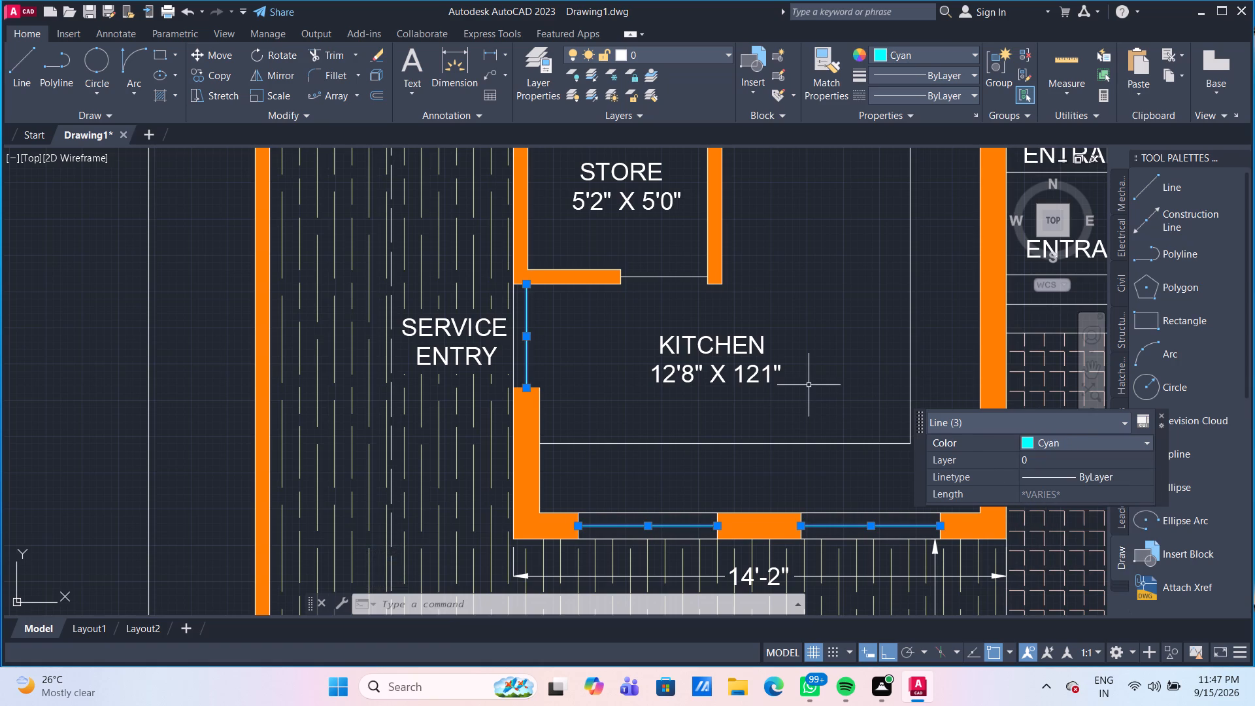
pyautogui.press('Escape')
# Change the middle window lines at the entrance, Bed Room-1, Bed Room-2, common wash room and the other two wash rooms to Cyan.
pyautogui.scroll(-2, 809, 376)
pyautogui.moveTo(835, 356); pyautogui.dragTo(791, 371, button='middle')
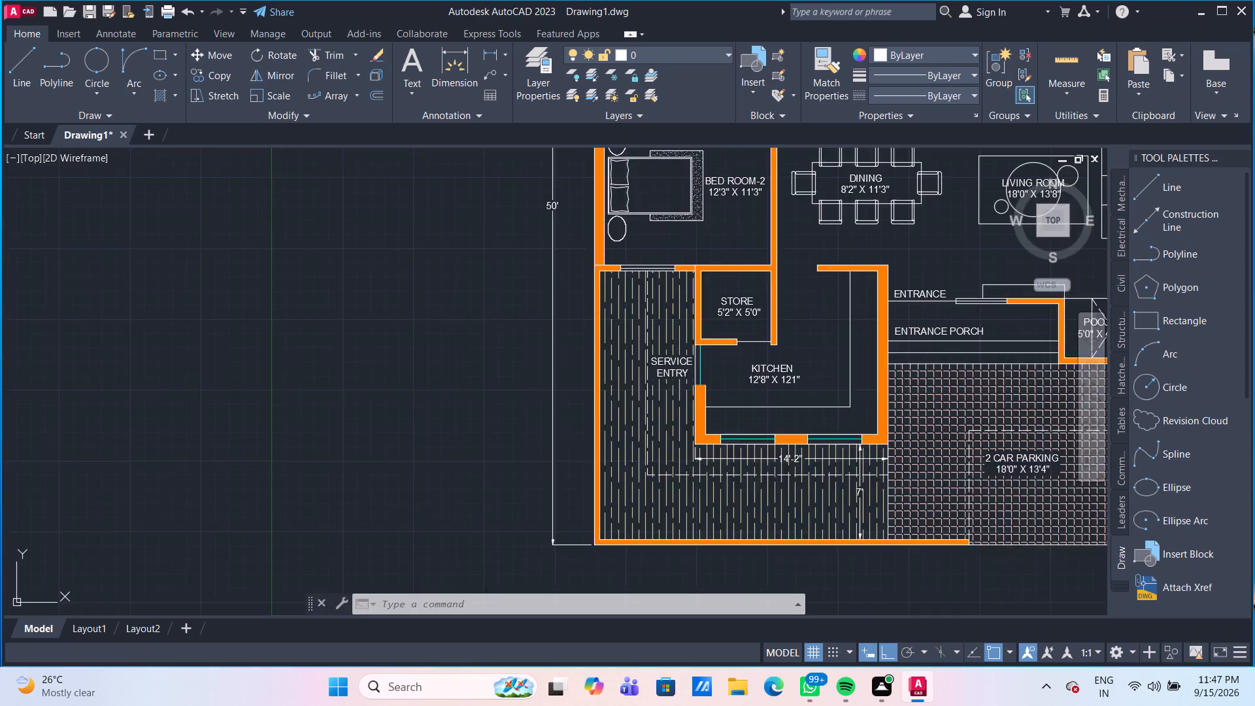
pyautogui.moveTo(791, 371); pyautogui.dragTo(534, 443, button='middle')
pyautogui.scroll(2, 686, 400)
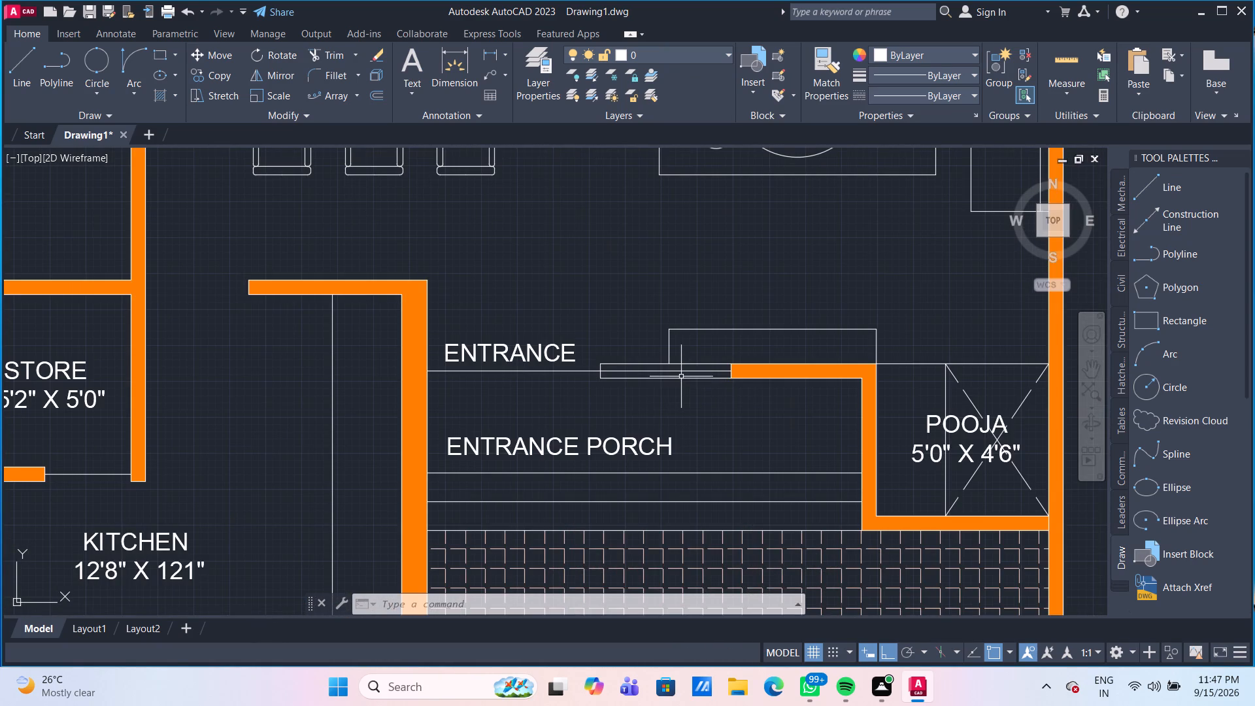
pyautogui.click(682, 373)
pyautogui.scroll(-2, 801, 435)
pyautogui.moveTo(802, 433); pyautogui.dragTo(778, 444, button='middle')
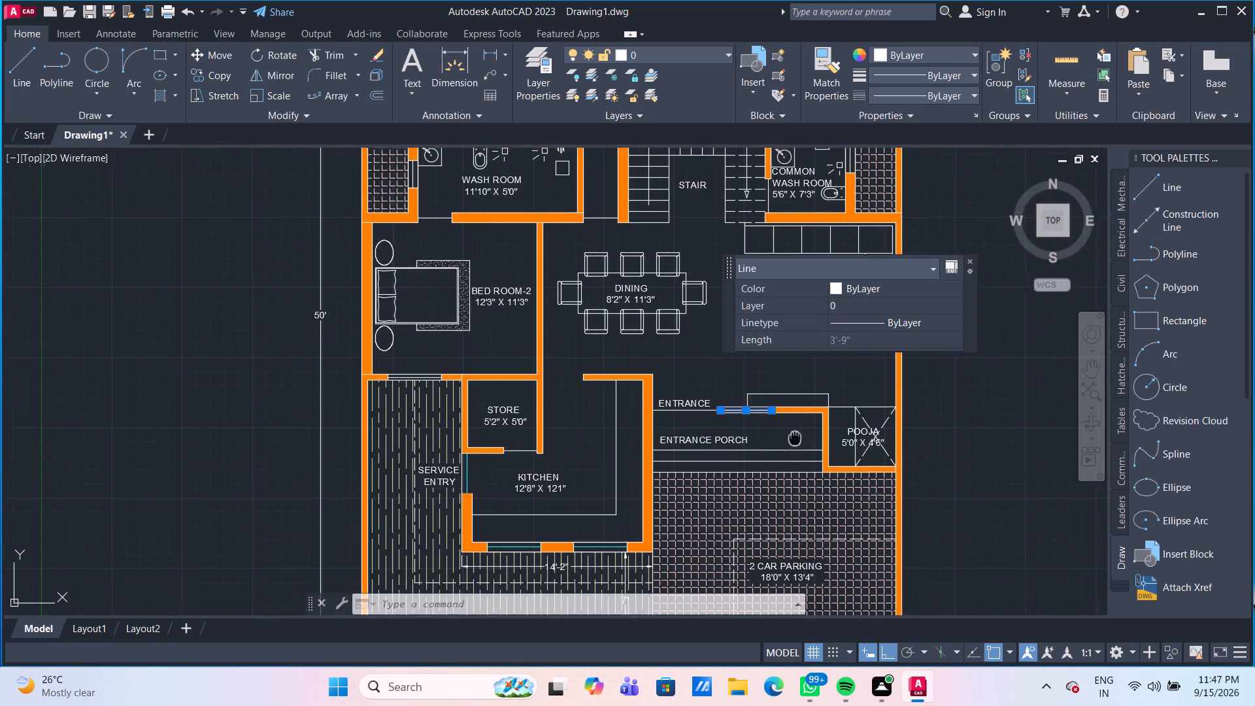
pyautogui.moveTo(778, 444); pyautogui.dragTo(476, 529, button='middle')
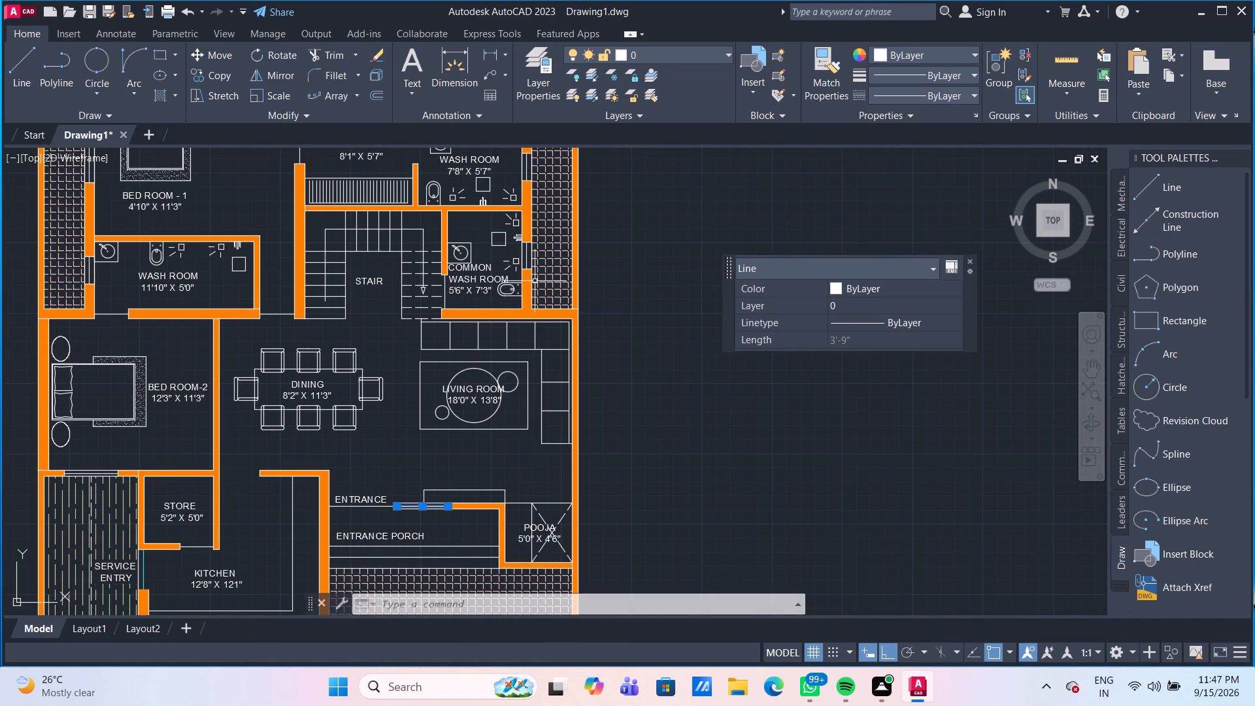
pyautogui.scroll(-1, 532, 263)
pyautogui.scroll(3, 530, 258)
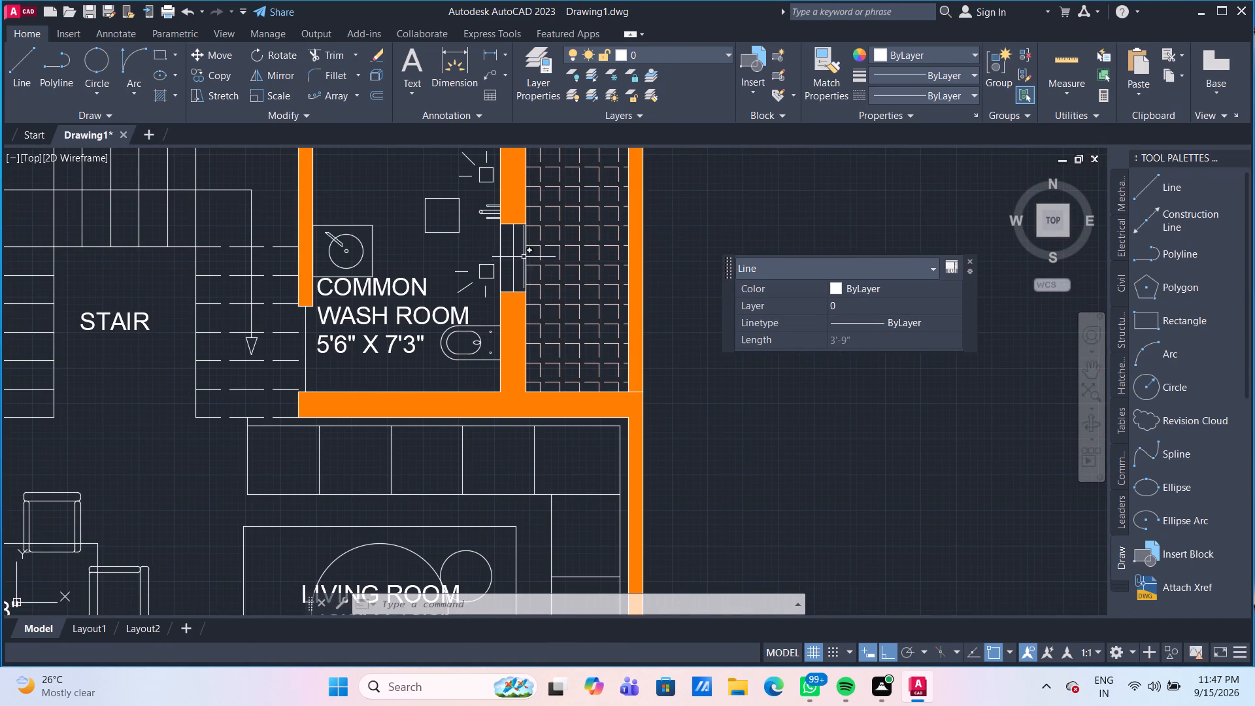
pyautogui.click(514, 254)
pyautogui.scroll(-3, 499, 246)
pyautogui.scroll(1, 463, 194)
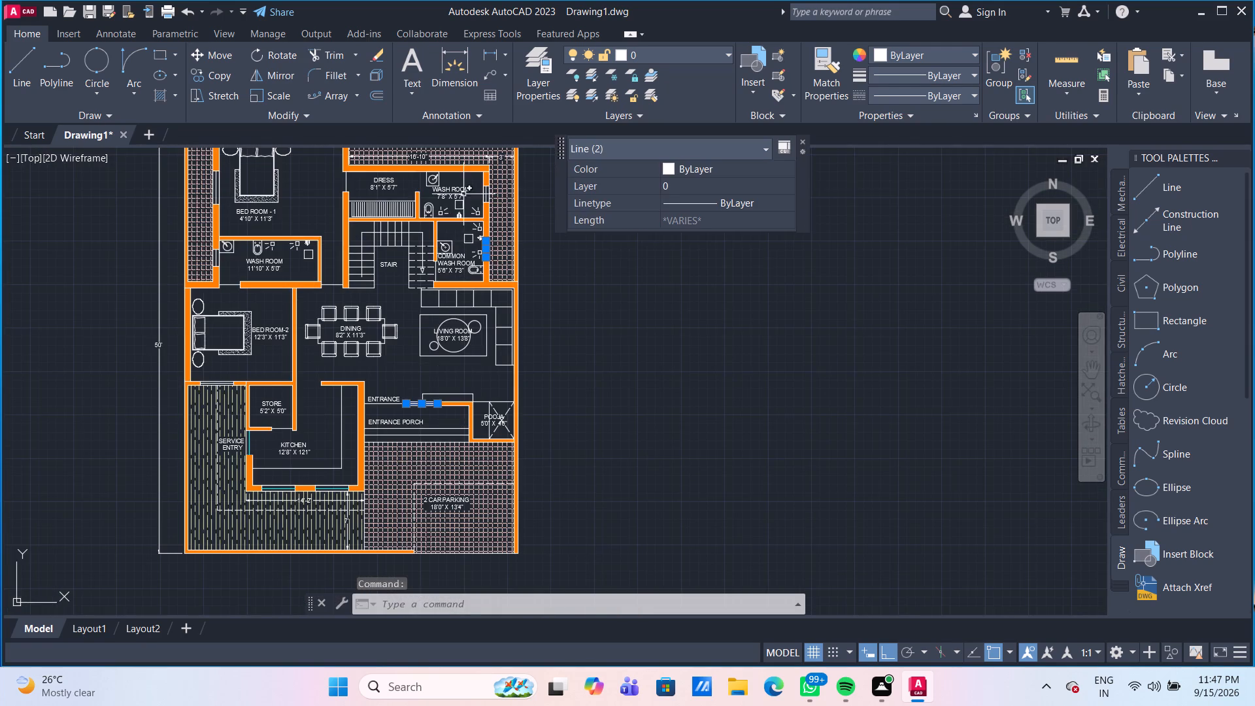
pyautogui.scroll(1, 463, 194)
pyautogui.moveTo(463, 194); pyautogui.dragTo(505, 305, button='middle')
pyautogui.click(556, 303)
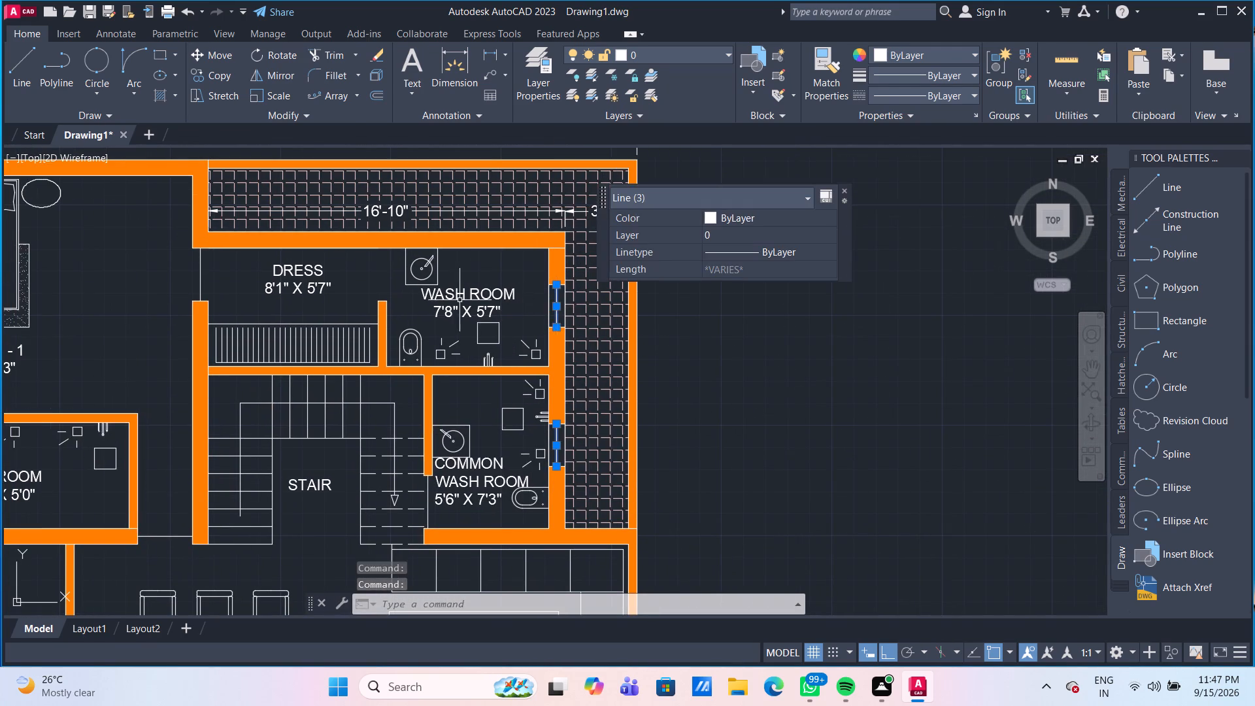
pyautogui.scroll(-3, 404, 298)
pyautogui.scroll(3, 250, 377)
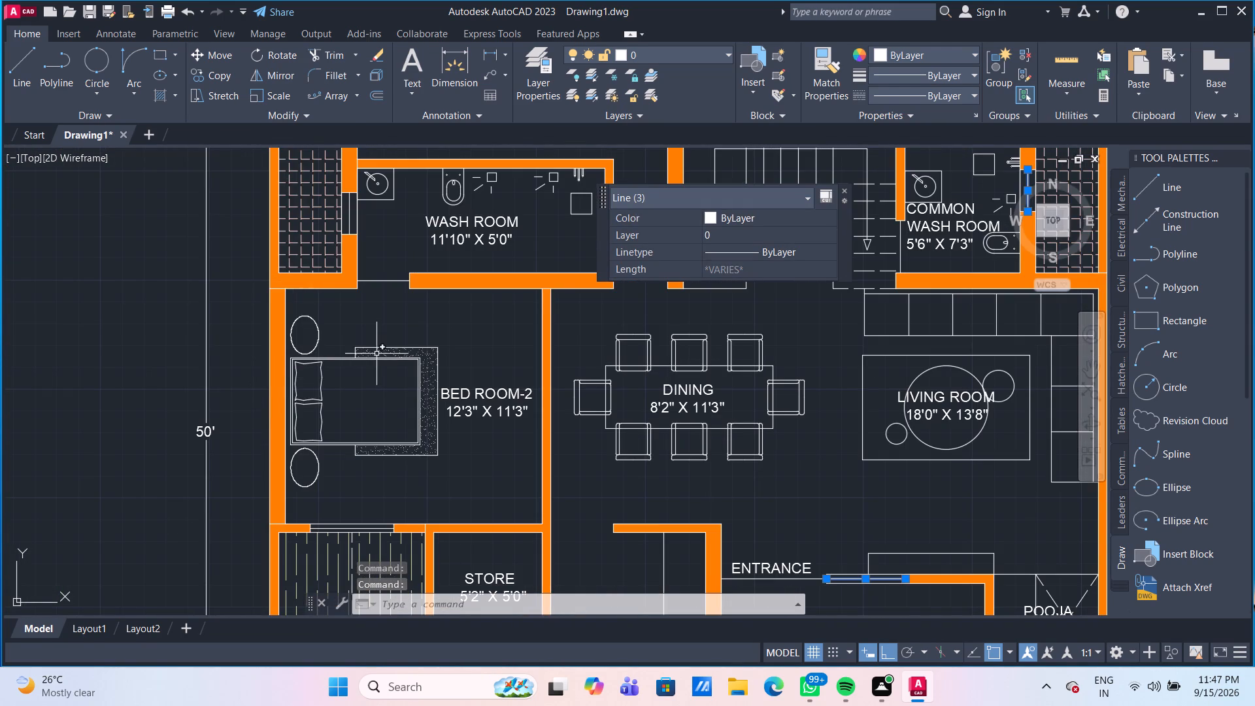
pyautogui.click(361, 528)
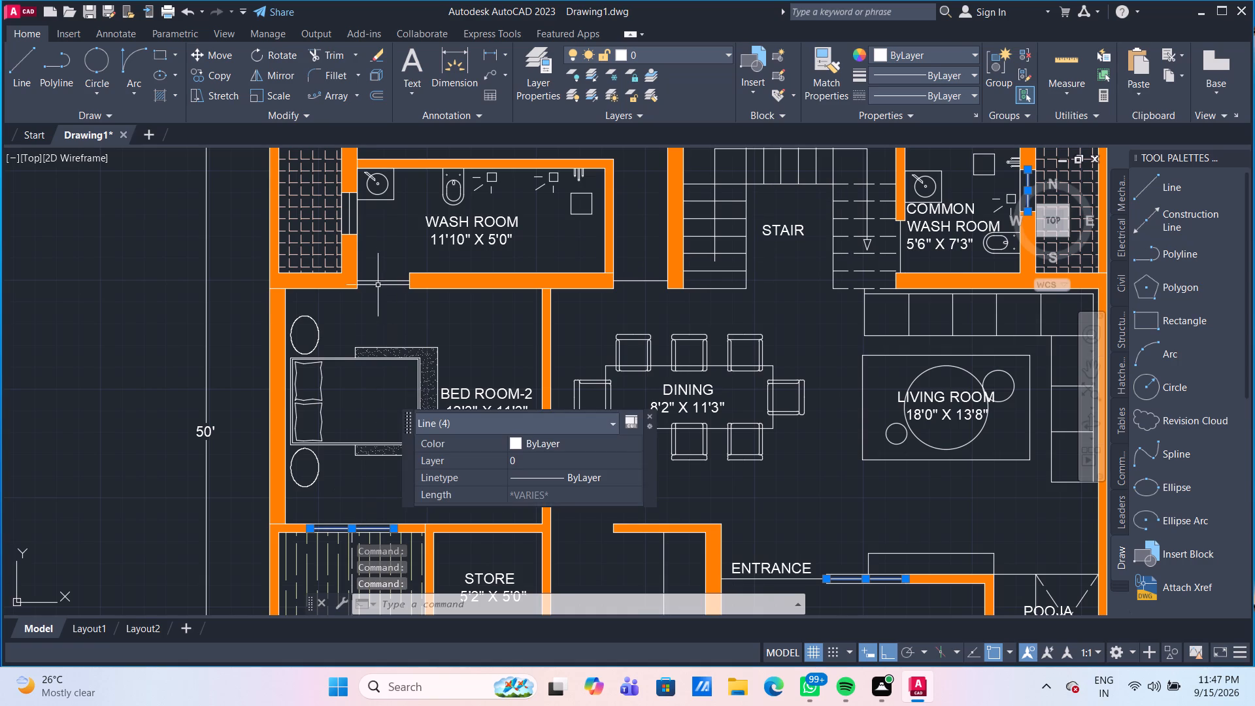
pyautogui.moveTo(380, 258); pyautogui.dragTo(390, 429, button='middle')
pyautogui.scroll(1, 365, 411)
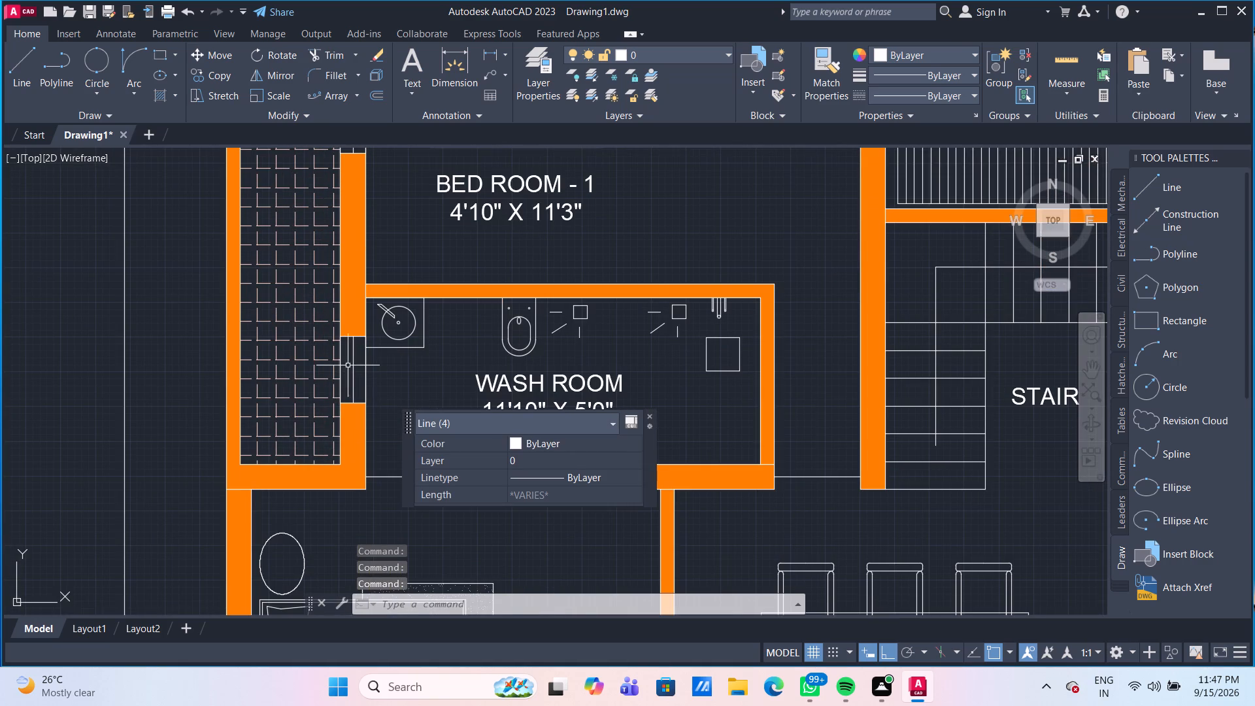
pyautogui.click(353, 367)
pyautogui.moveTo(403, 212); pyautogui.dragTo(341, 497, button='middle')
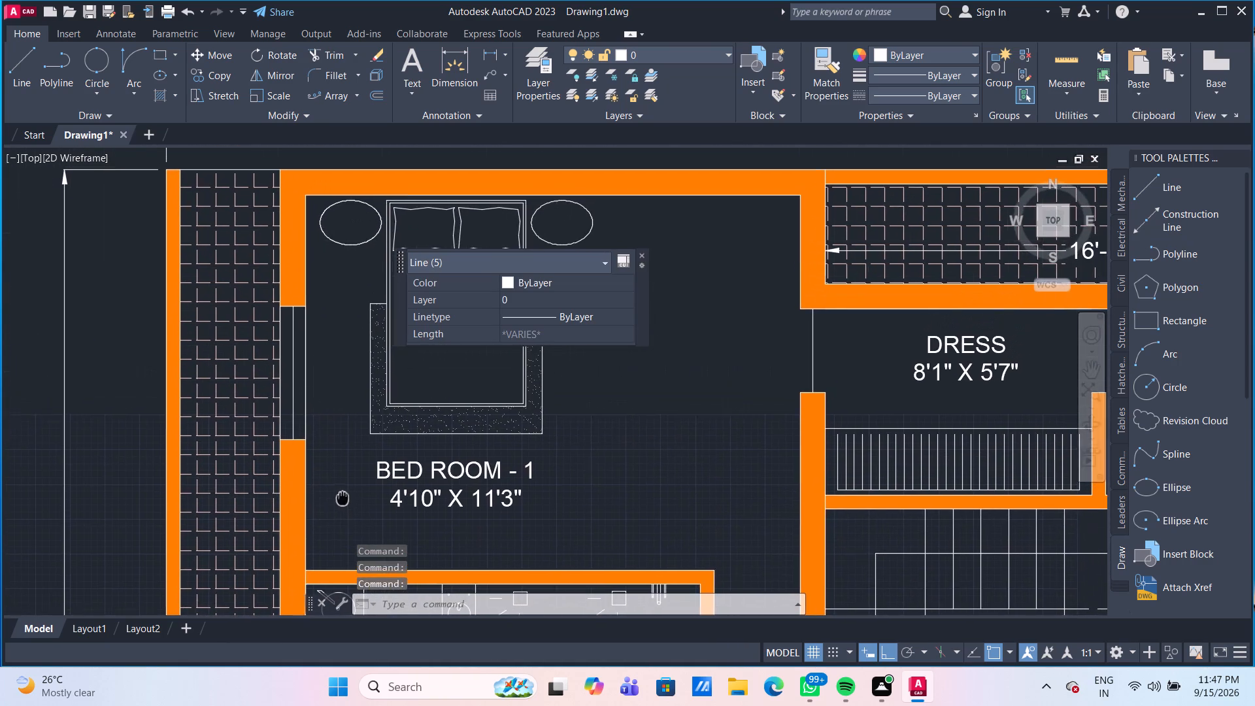
pyautogui.moveTo(341, 497); pyautogui.dragTo(343, 498, button='middle')
pyautogui.click(292, 390)
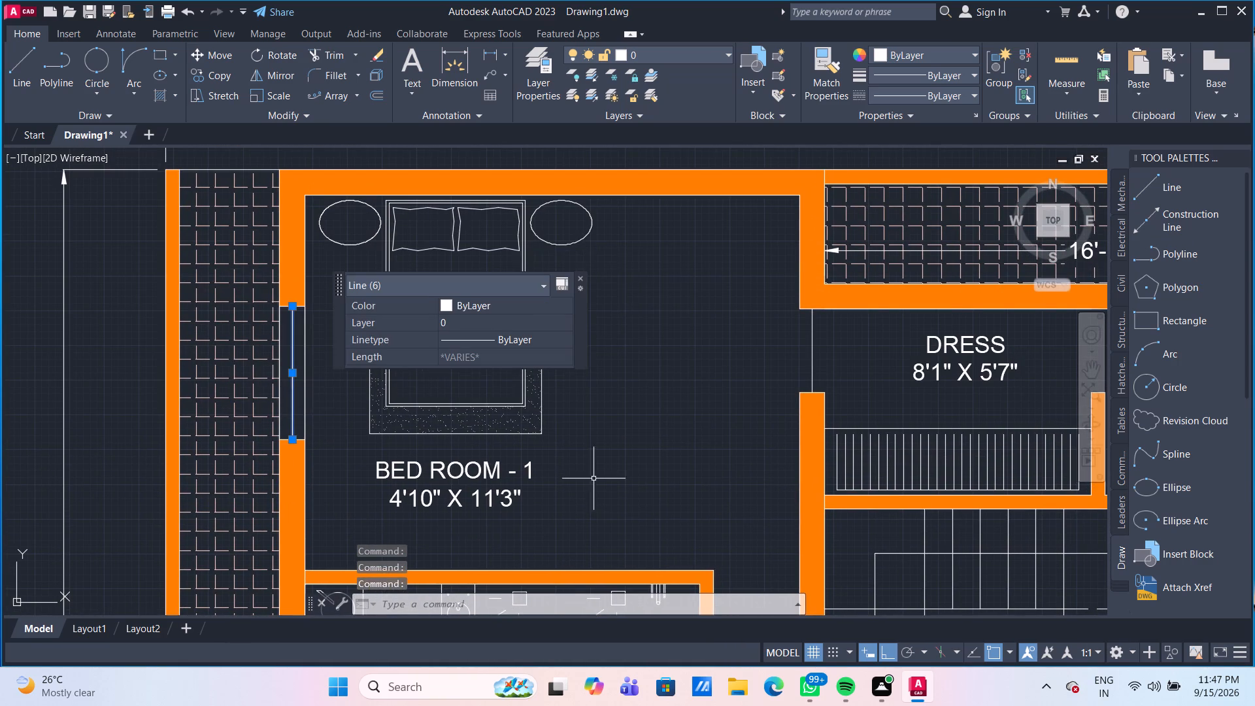
pyautogui.scroll(-2, 641, 474)
pyautogui.moveTo(650, 471); pyautogui.dragTo(608, 326, button='middle')
pyautogui.scroll(-1, 691, 442)
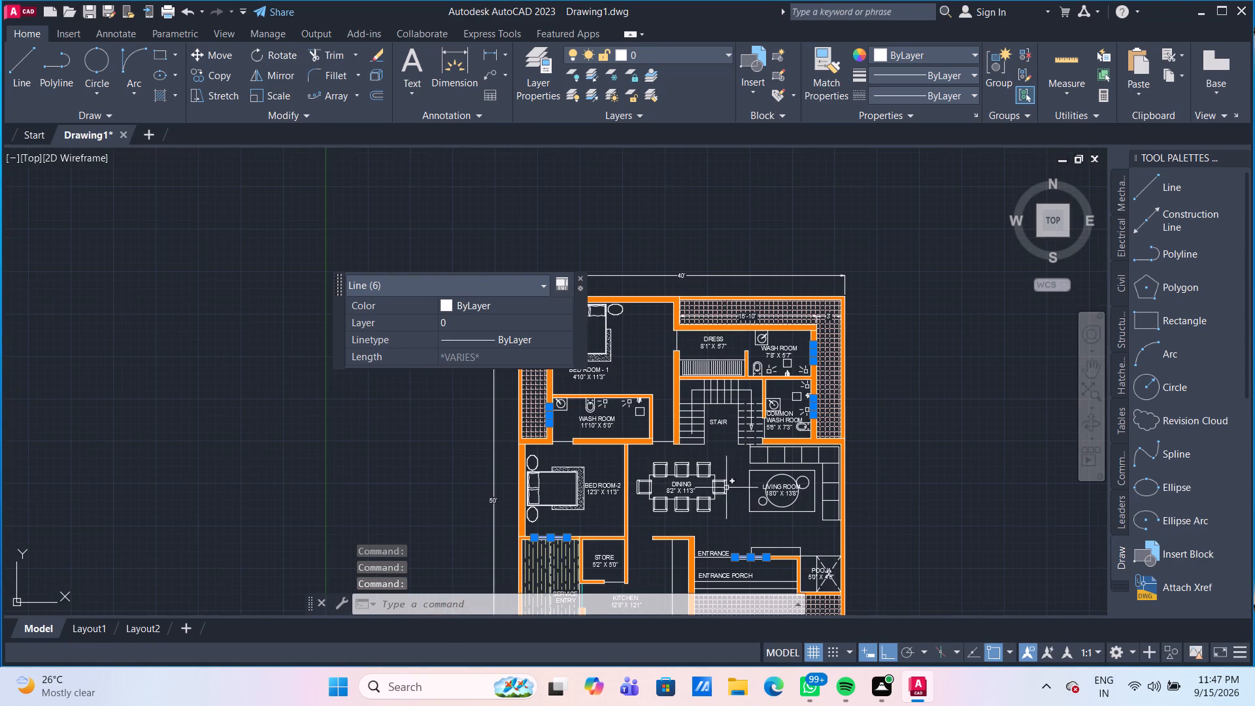
pyautogui.moveTo(735, 516); pyautogui.dragTo(692, 372, button='middle')
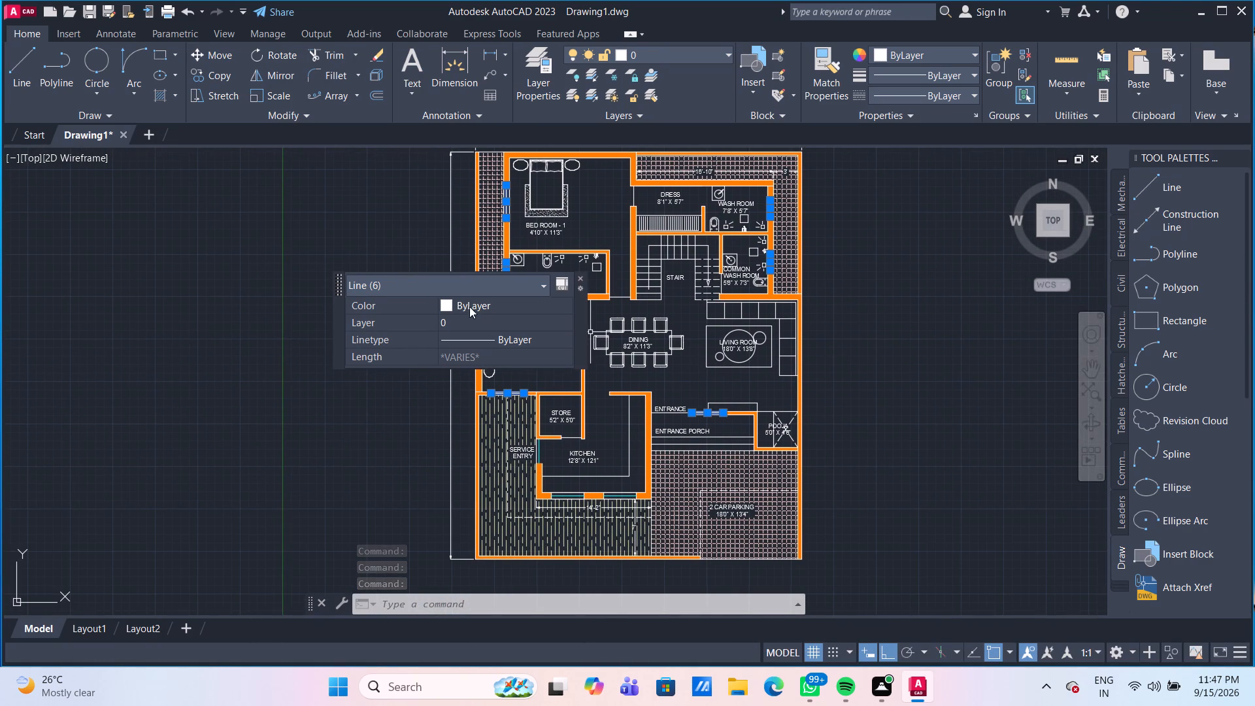
pyautogui.click(452, 301)
pyautogui.click(446, 299)
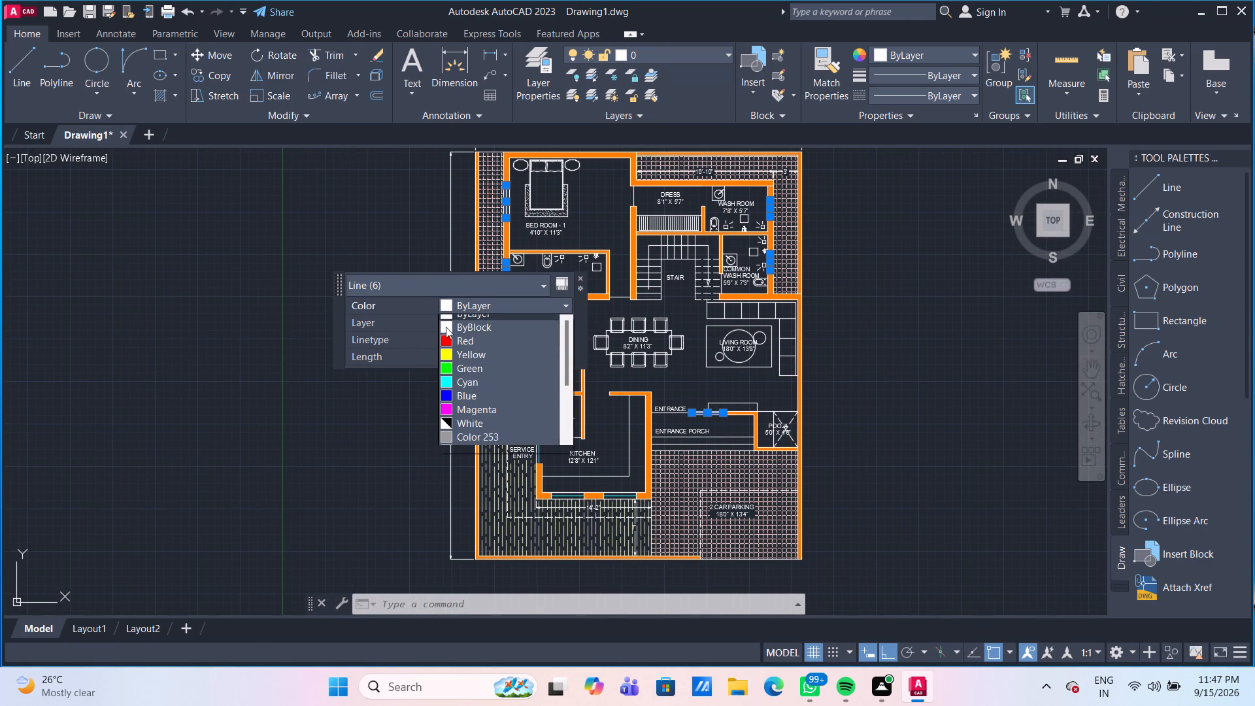
pyautogui.click(447, 387)
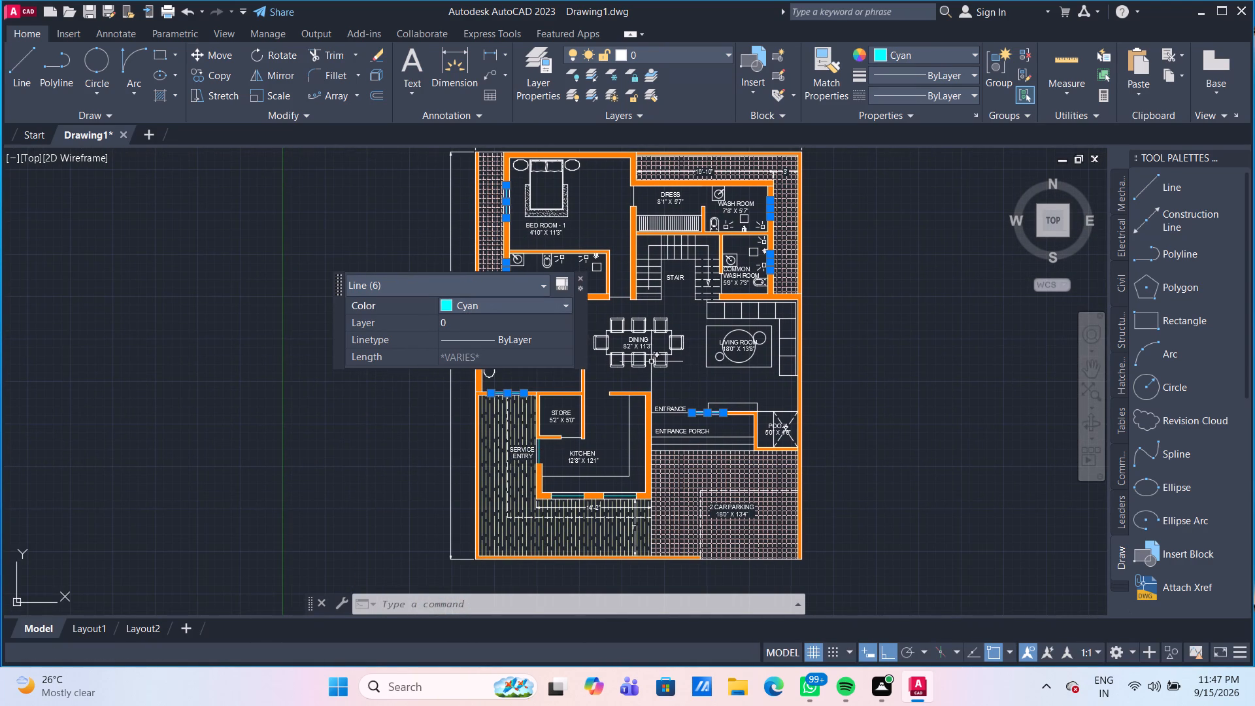
pyautogui.press('Escape')
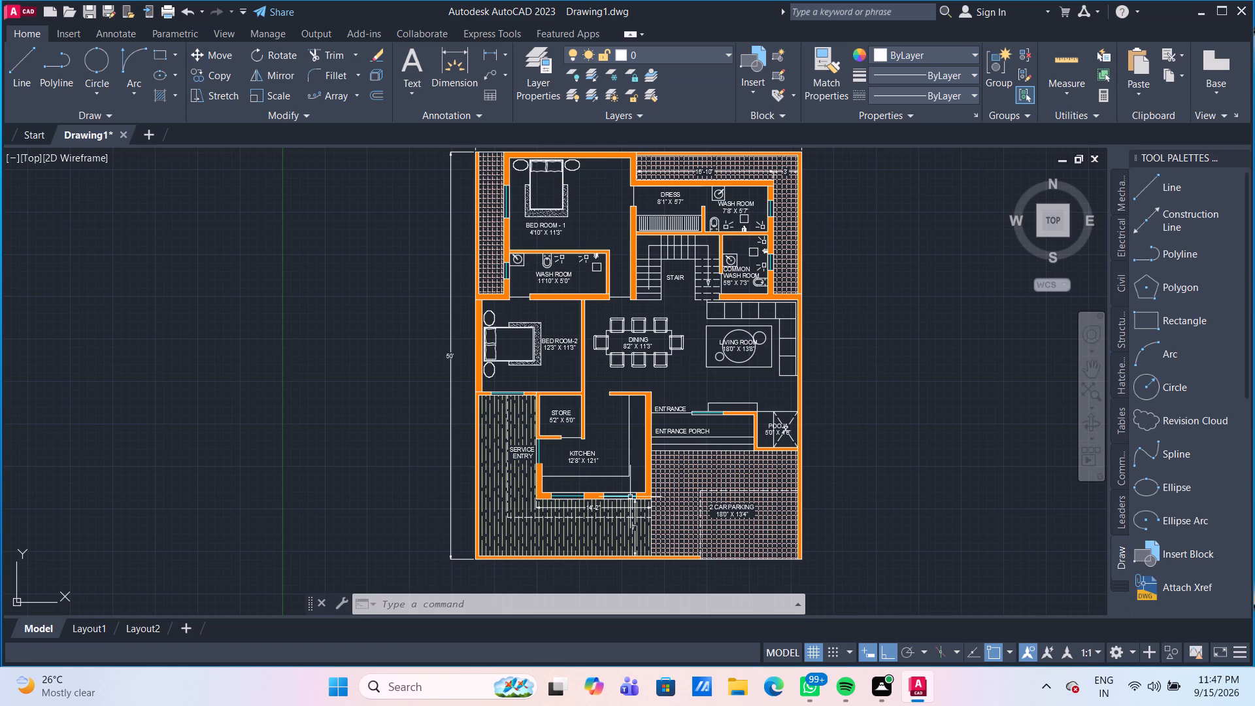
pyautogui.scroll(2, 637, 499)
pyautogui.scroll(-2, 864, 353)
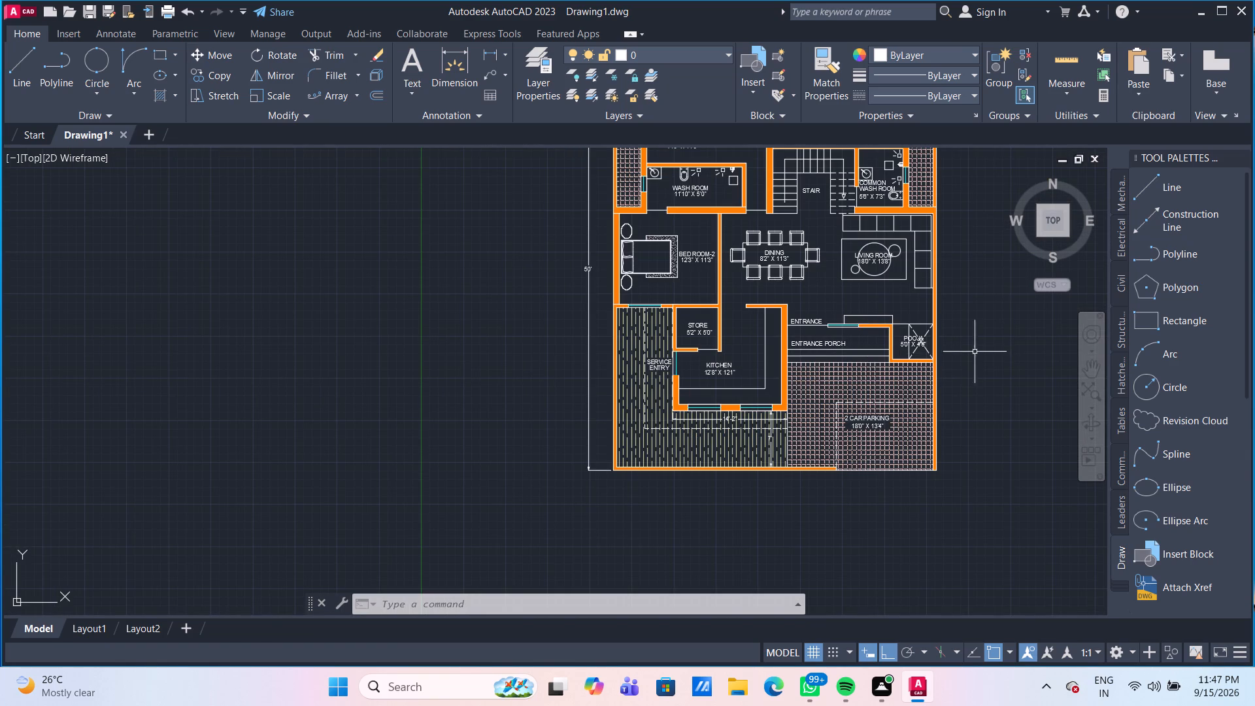
# Turn off command logging with LOGFILEOFF.
pyautogui.scroll(1, 985, 352)
pyautogui.moveTo(986, 352); pyautogui.dragTo(996, 407, button='middle')
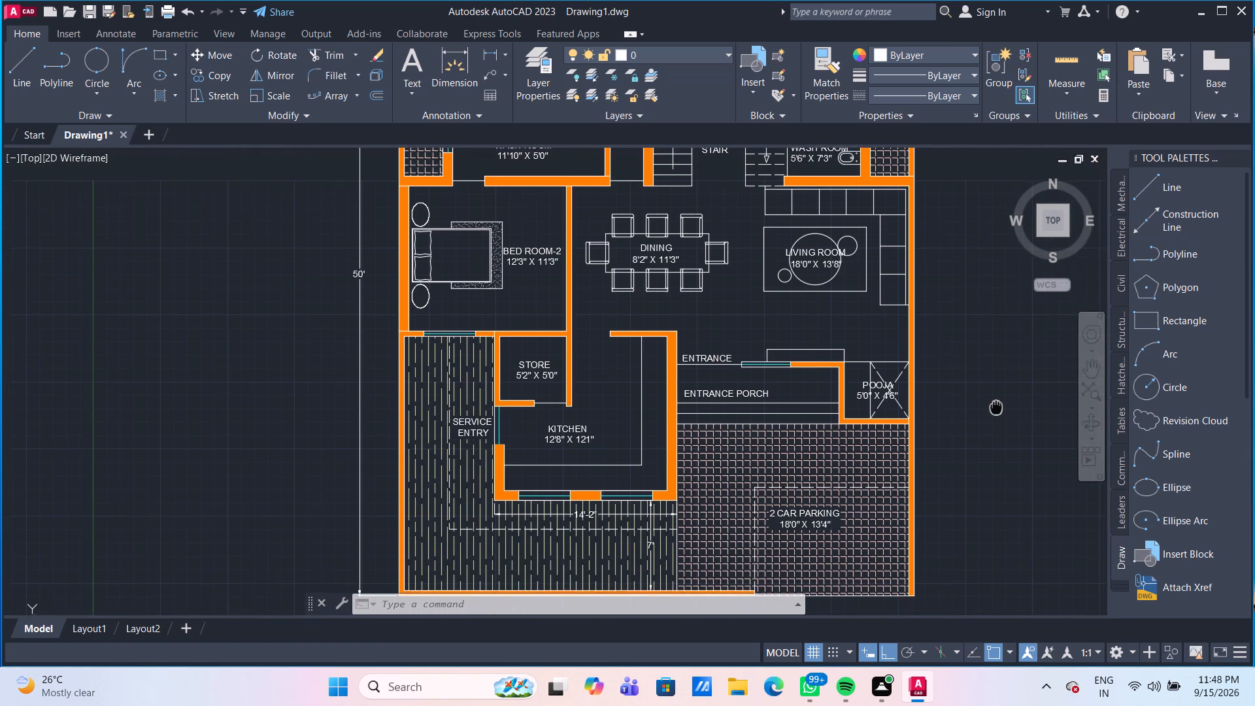
pyautogui.moveTo(996, 407); pyautogui.dragTo(974, 528, button='middle')
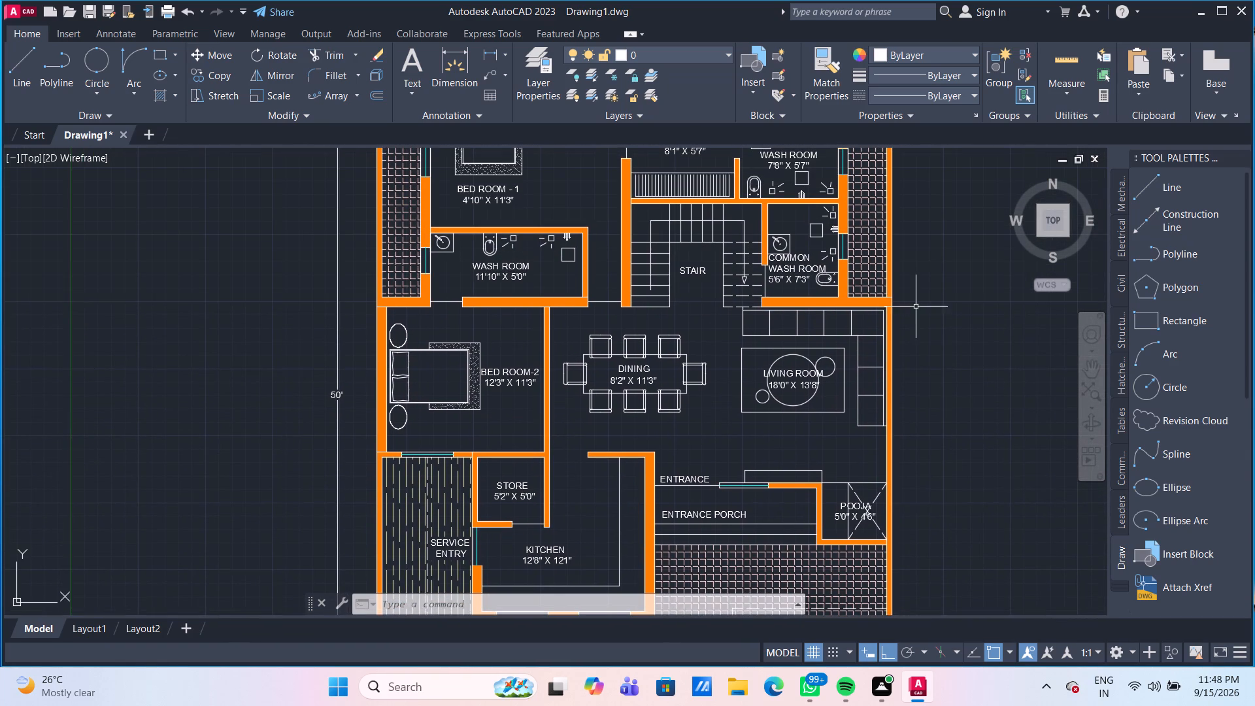
pyautogui.moveTo(916, 307); pyautogui.dragTo(917, 436, button='middle')
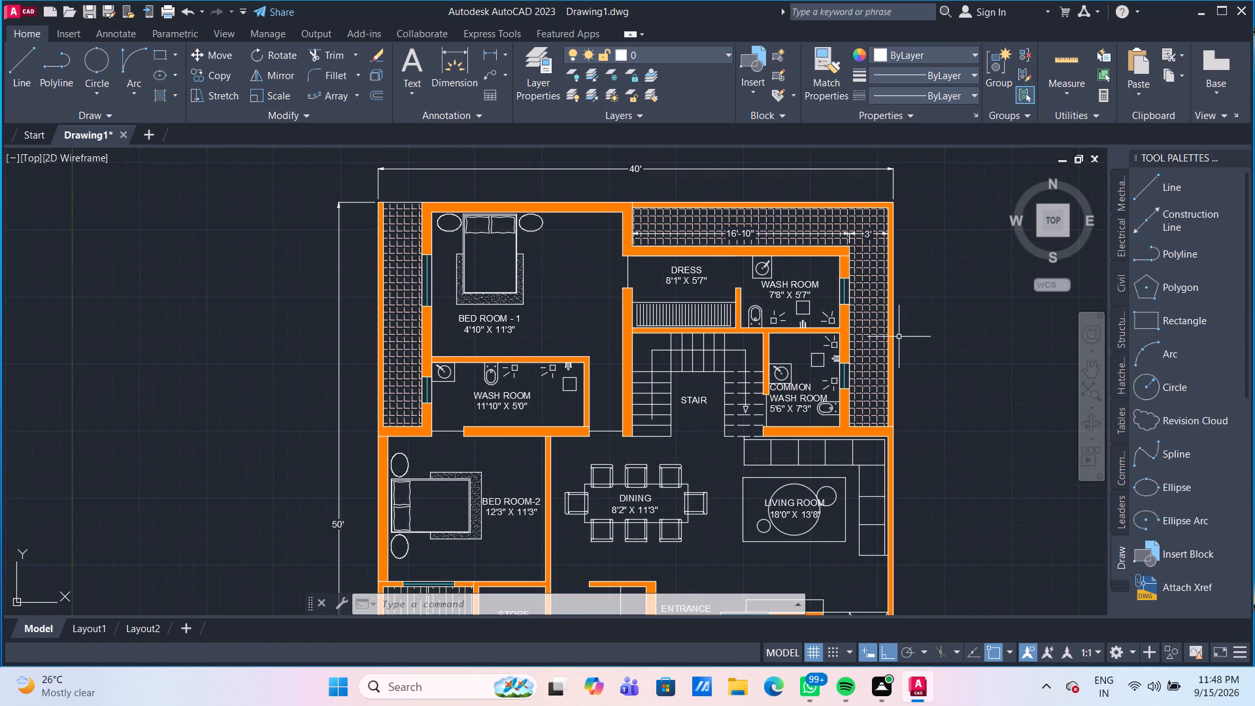
pyautogui.scroll(-2, 899, 335)
pyautogui.moveTo(946, 437); pyautogui.dragTo(650, 358, button='middle')
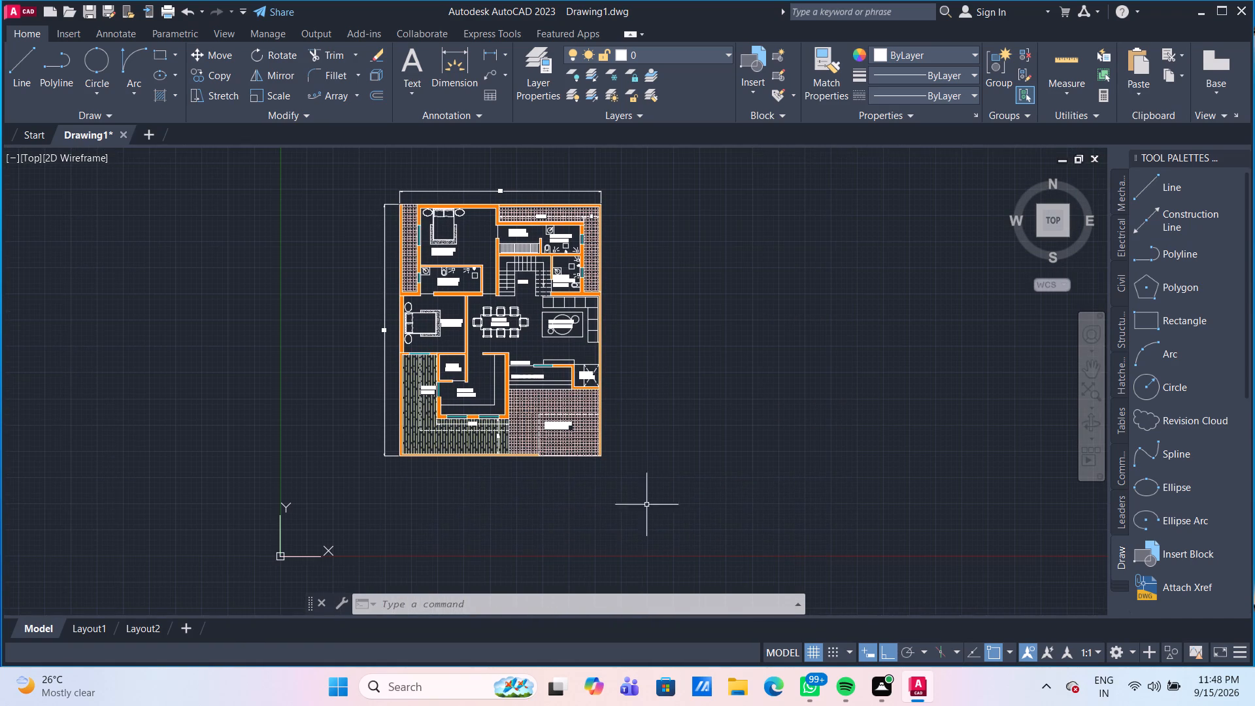
pyautogui.click(591, 601)
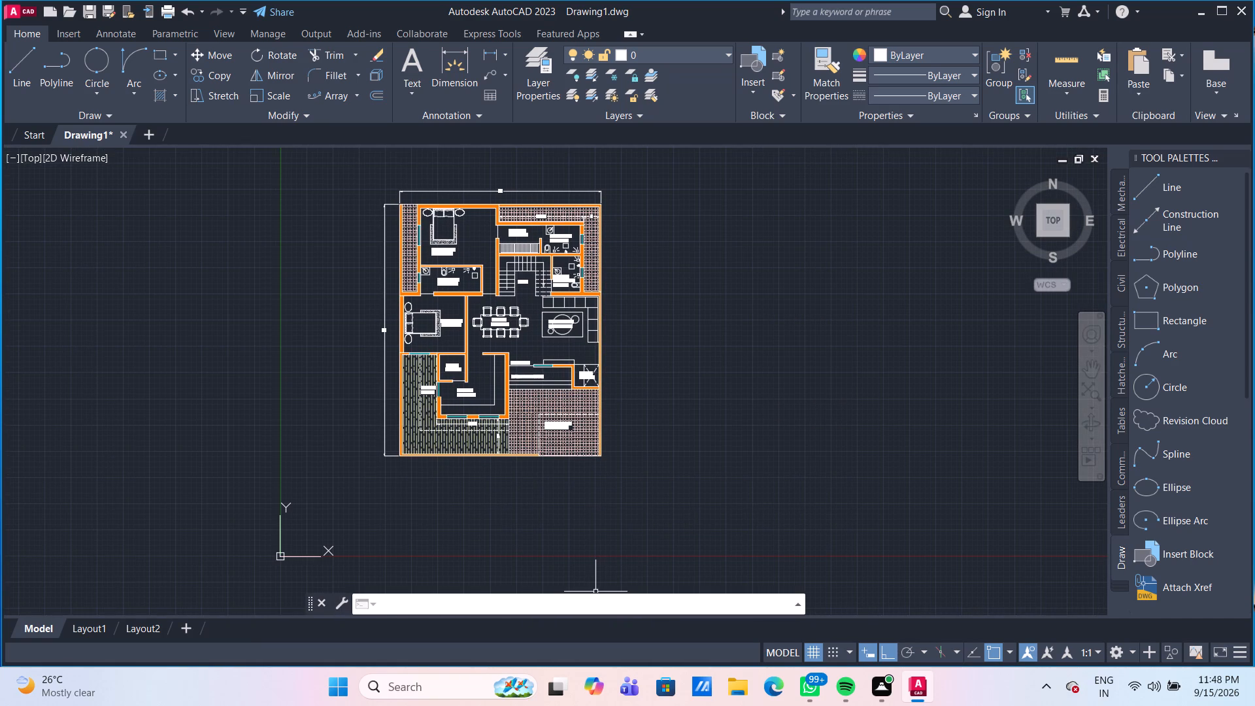
pyautogui.write('LOG')
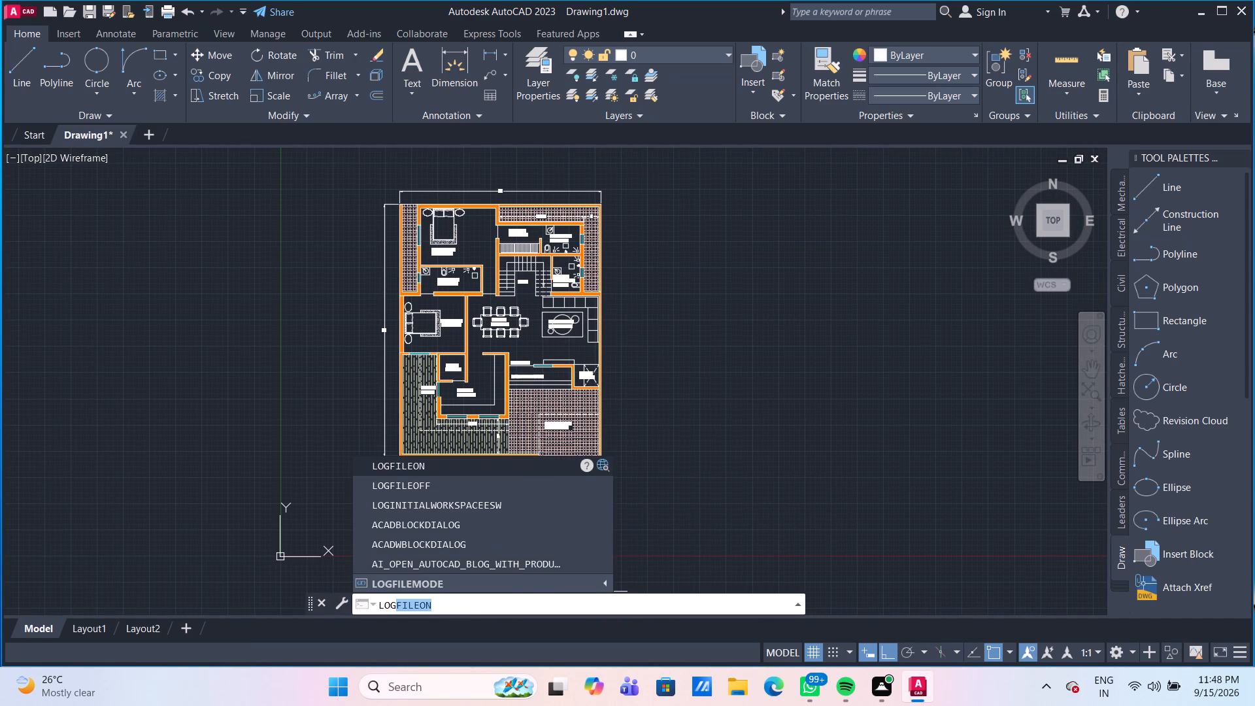
pyautogui.click(478, 483)
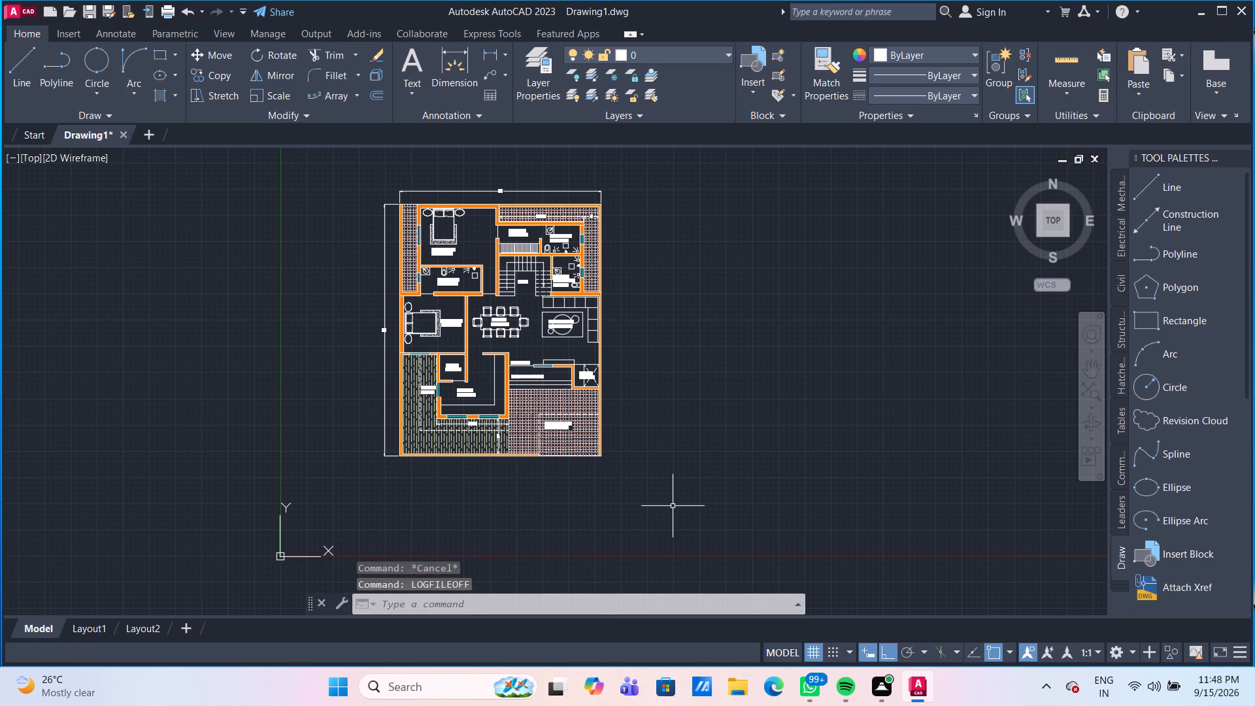
# Start a plot with the DWG To PDF.pc3 plotter on ISO A4 (297.00 x 210.00 MM) paper.
pyautogui.click(604, 607)
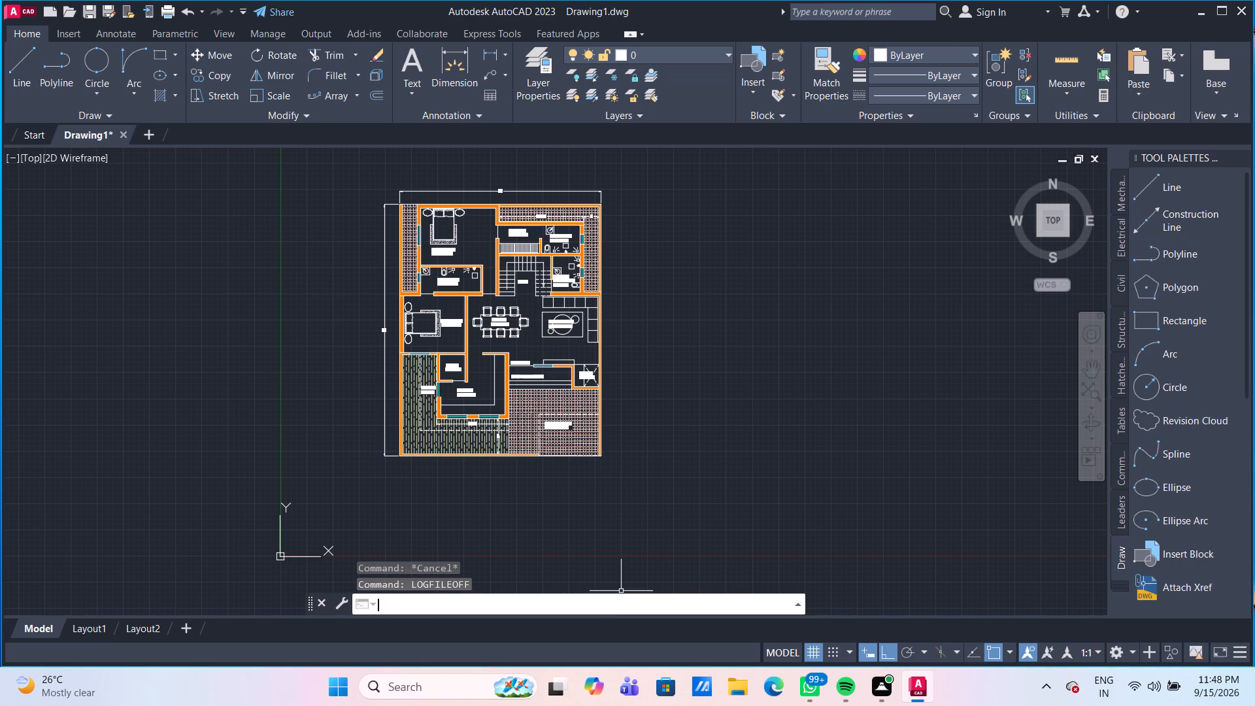
pyautogui.write('PLOT')
pyautogui.press('Return')
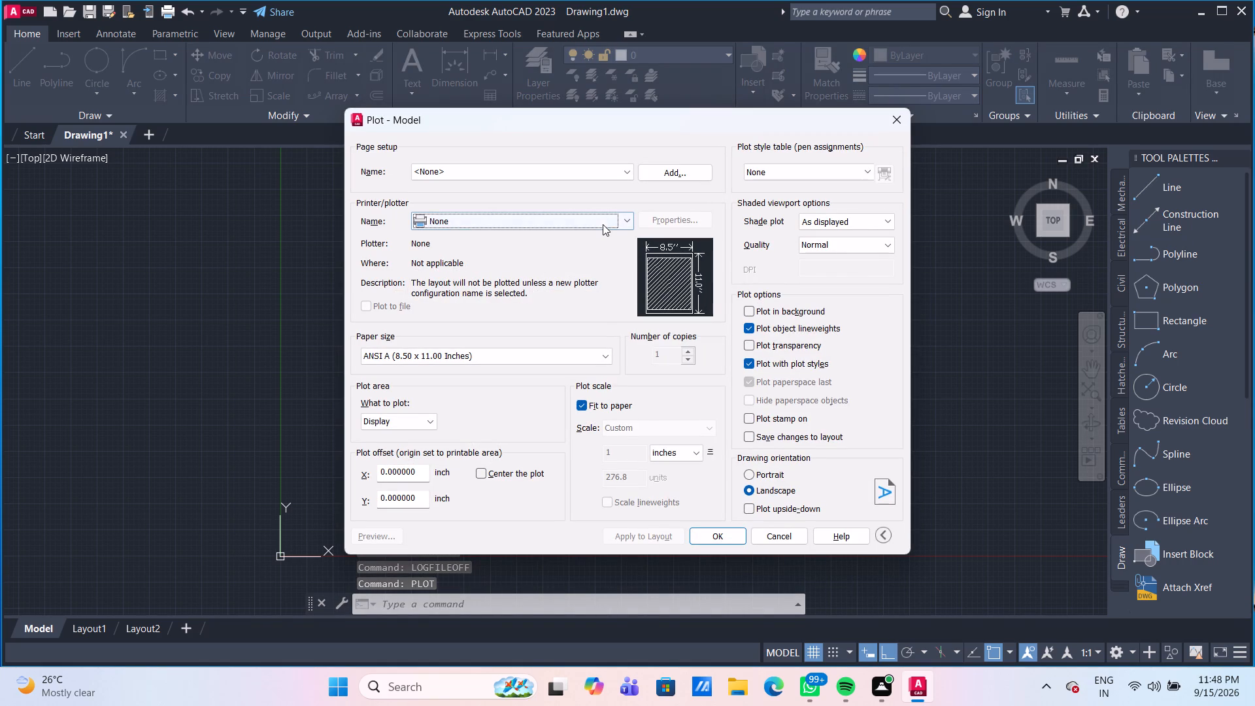
pyautogui.click(603, 223)
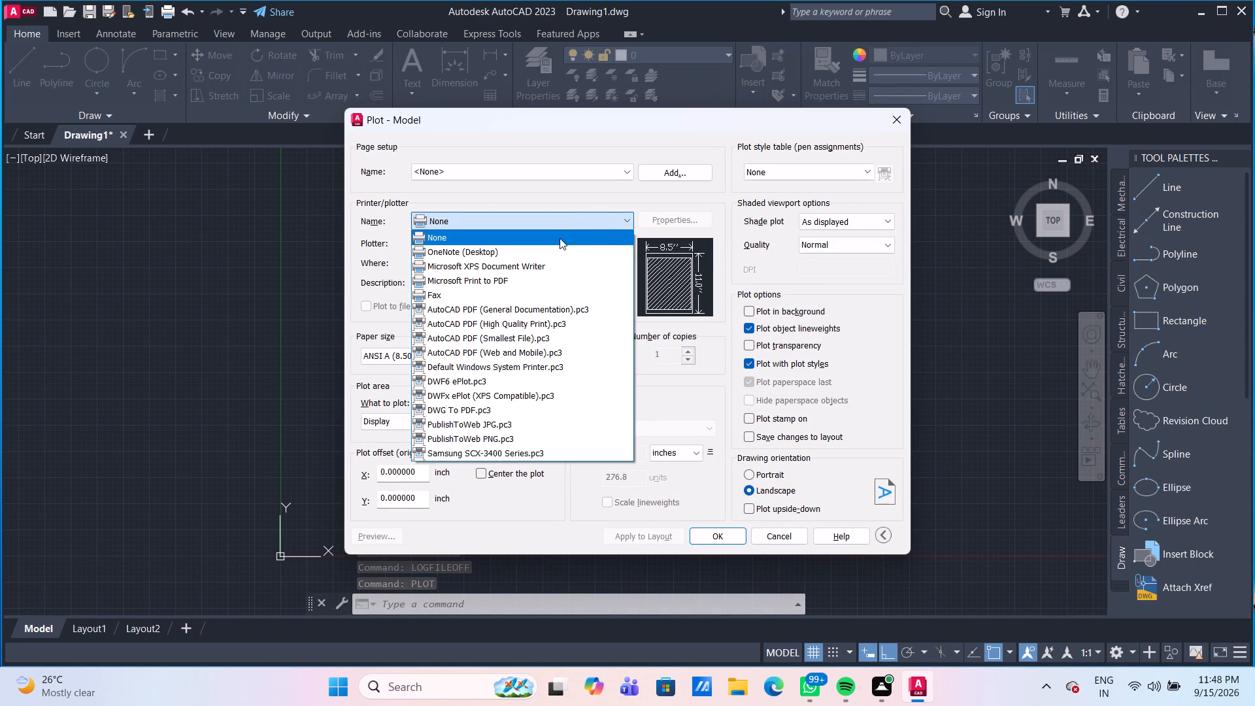
pyautogui.click(490, 412)
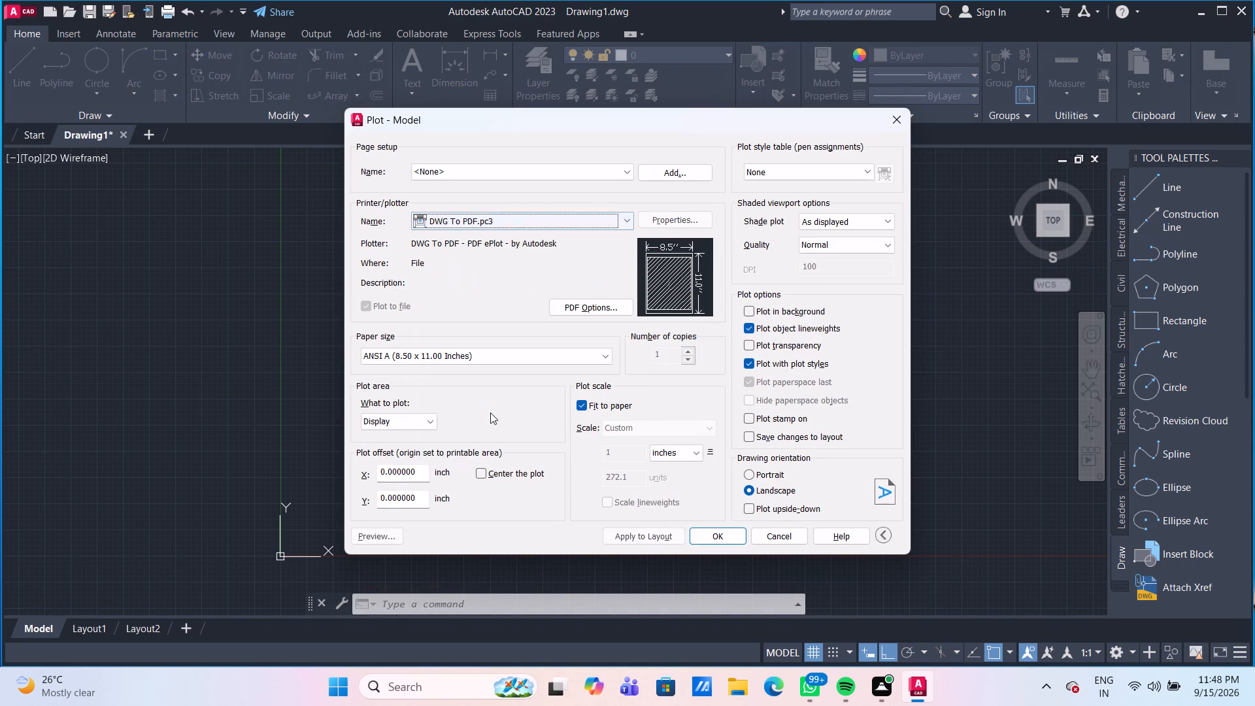
pyautogui.click(480, 354)
pyautogui.scroll(-7, 490, 436)
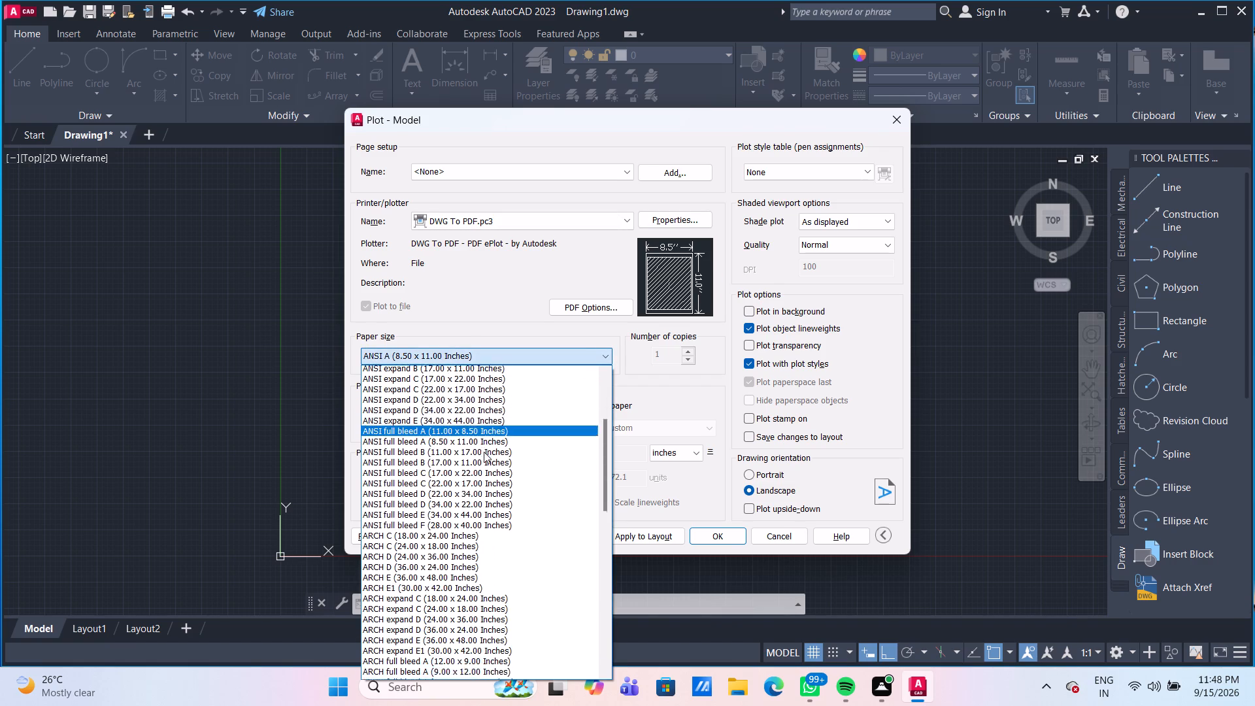
pyautogui.scroll(-5, 480, 473)
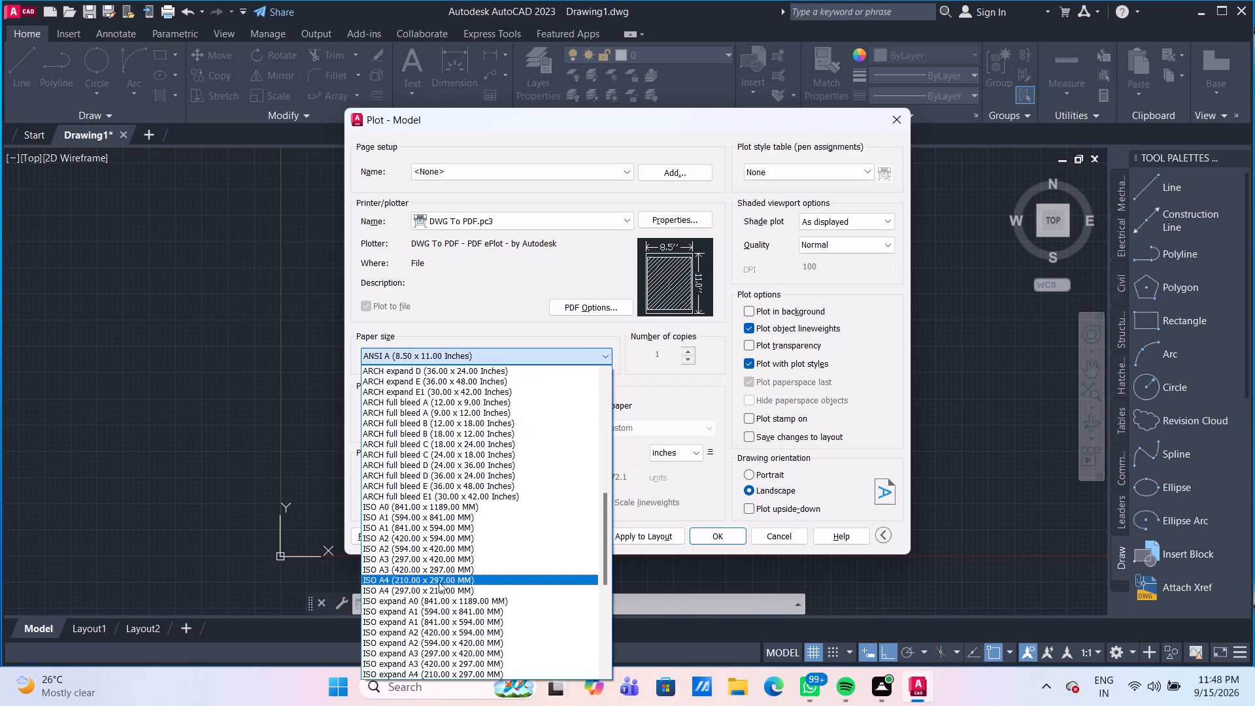
pyautogui.click(438, 588)
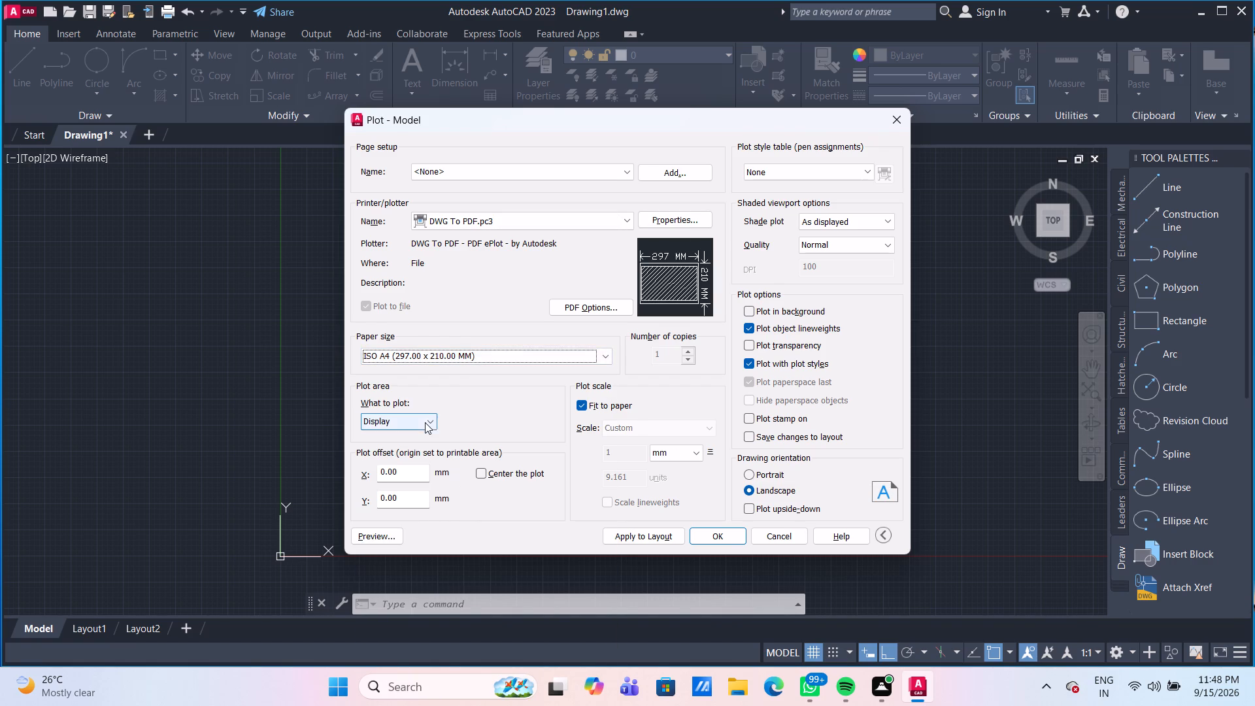
# Set the plot area to a window enclosing the whole floor plan with its outer dimensions, and centre the plot.
pyautogui.click(425, 422)
pyautogui.click(394, 472)
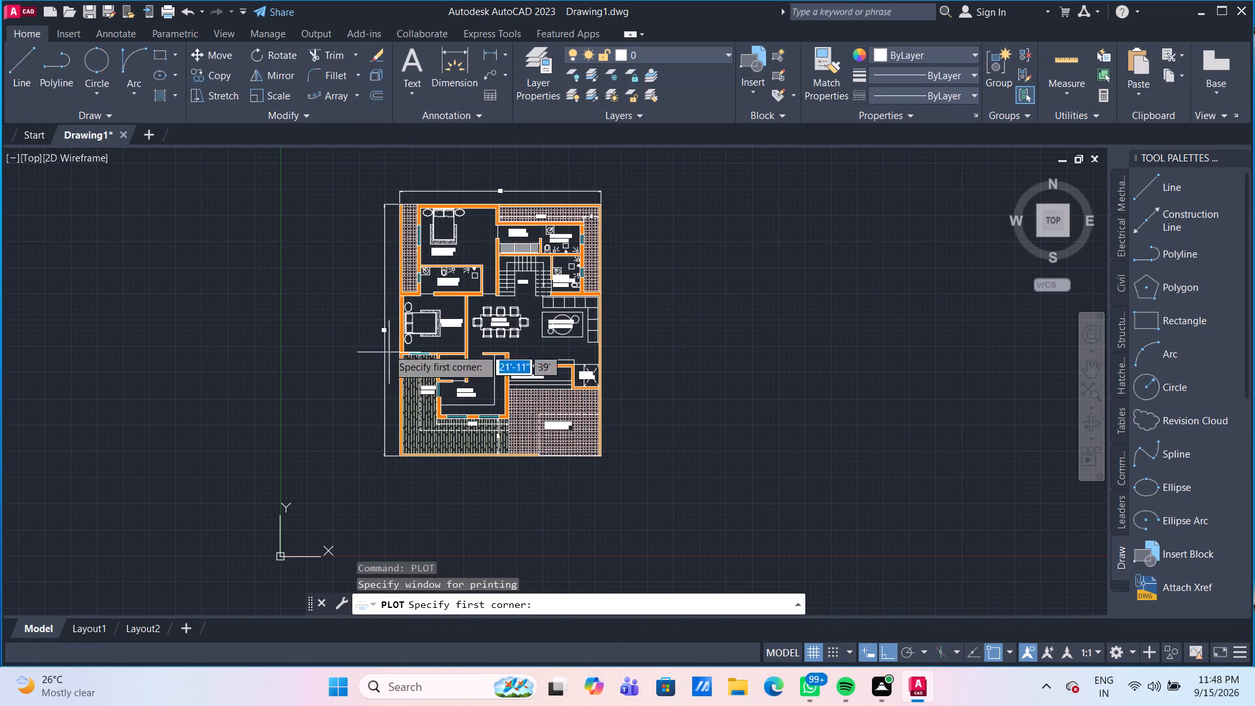
pyautogui.click(364, 169)
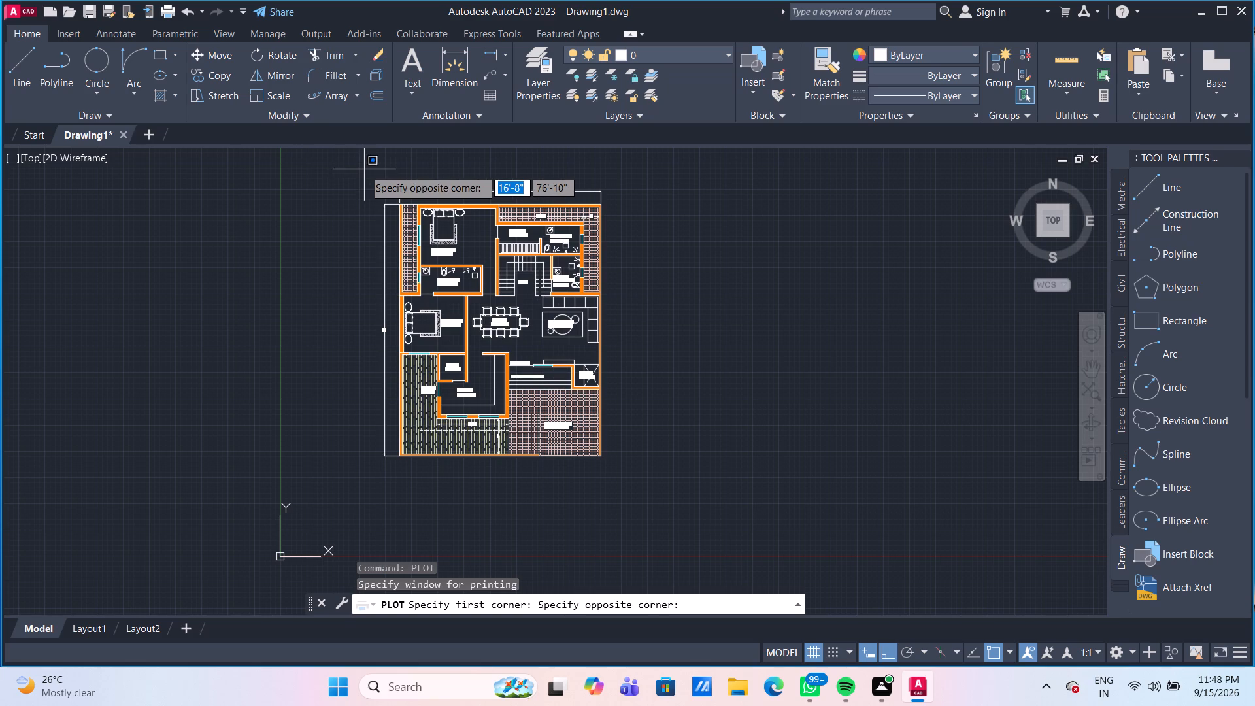
pyautogui.click(627, 482)
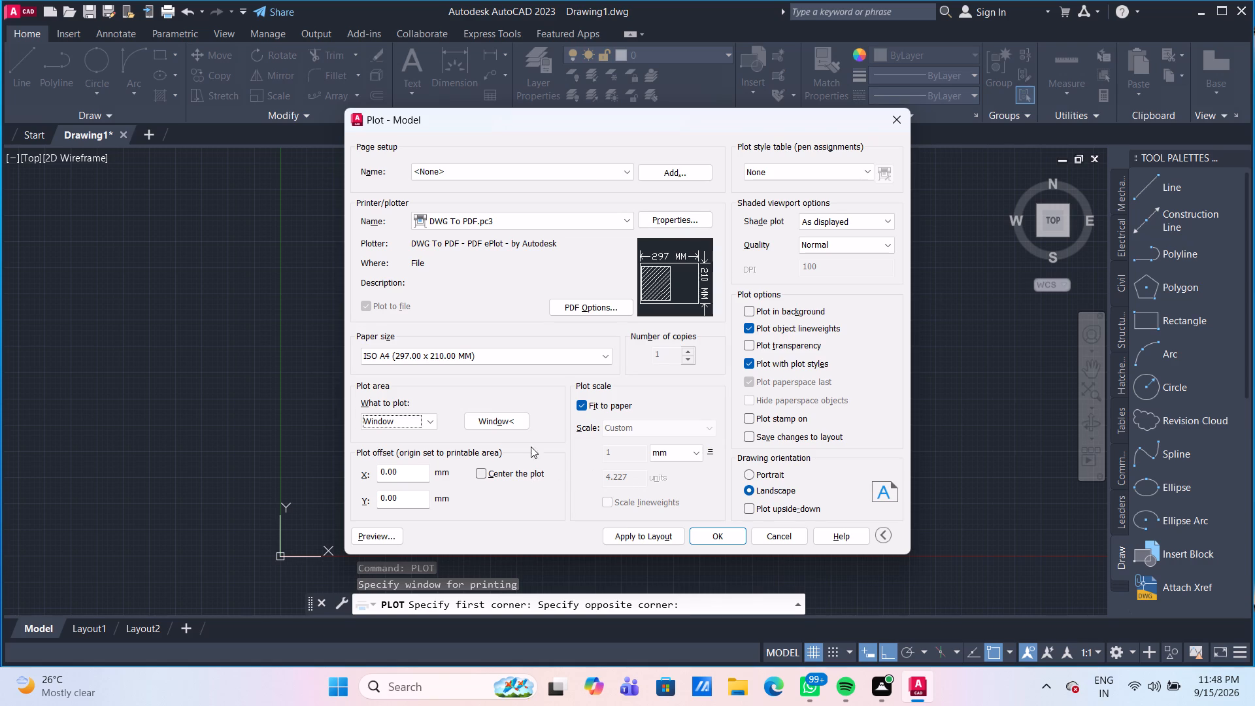
pyautogui.click(481, 473)
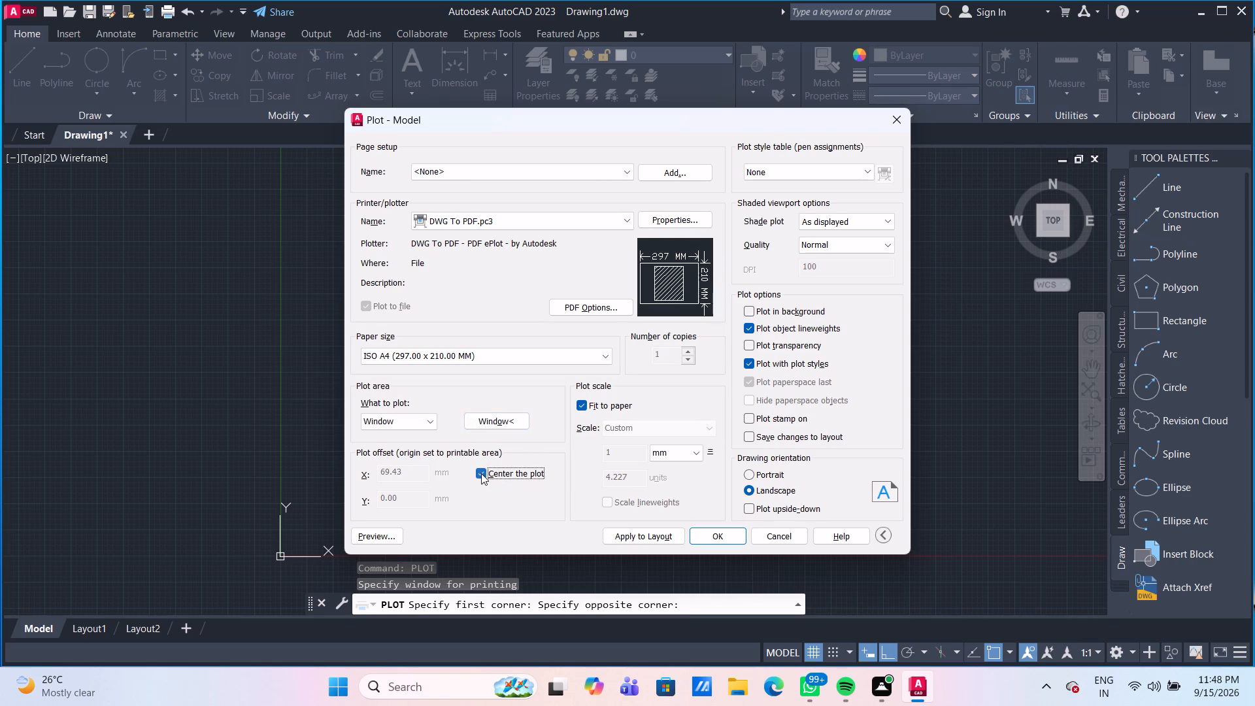
# Plot the floor plan to a PDF named 2BHK LUXURY PLAN in the CDA PDF folder on the Desktop.
pyautogui.click(714, 538)
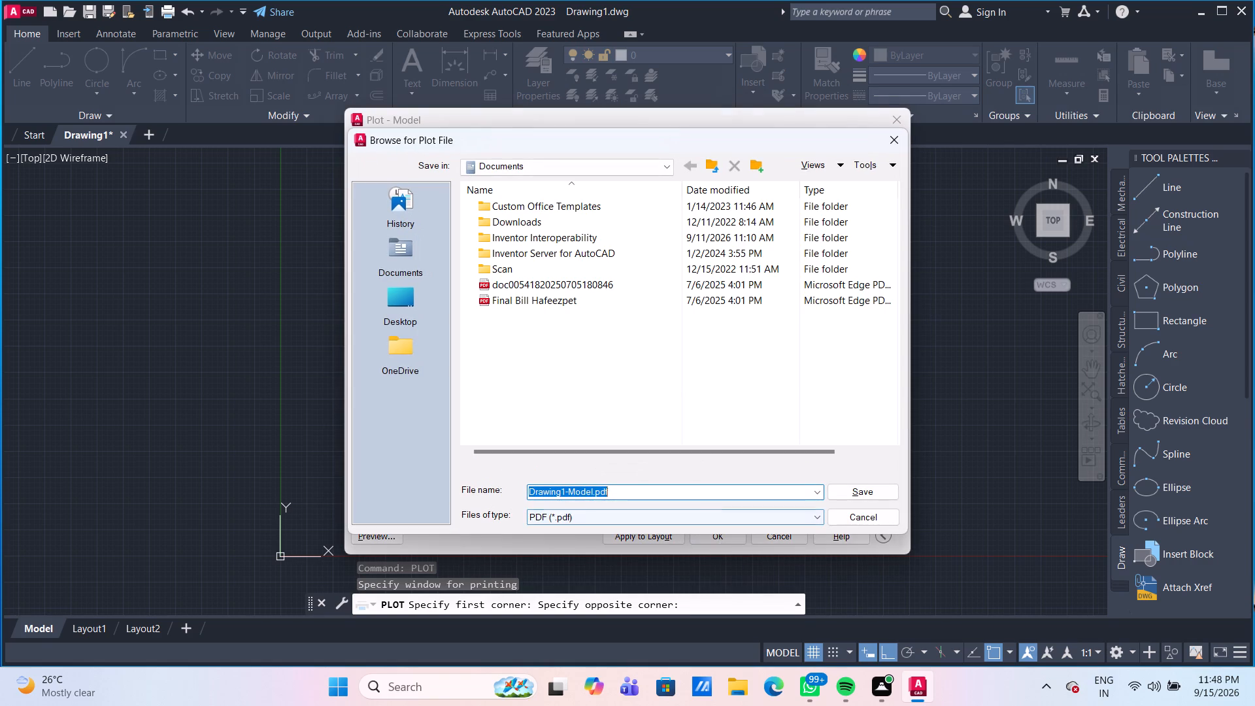
pyautogui.click(411, 298)
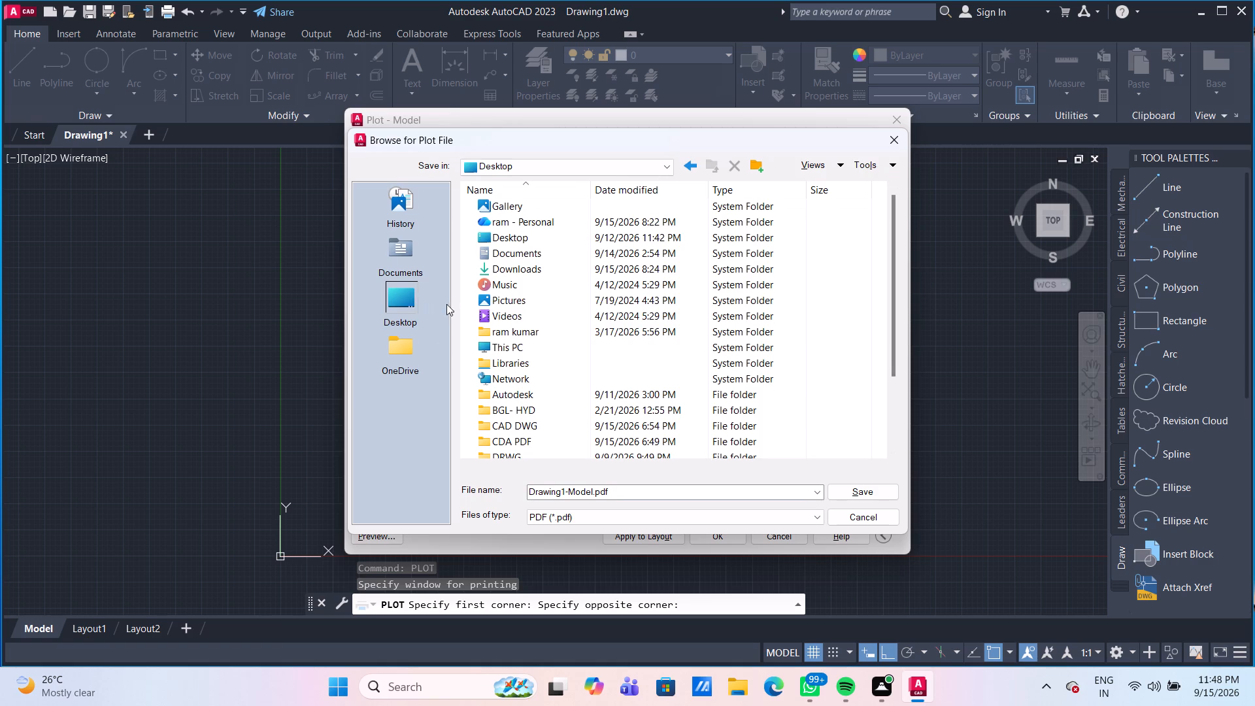
pyautogui.doubleClick(530, 443)
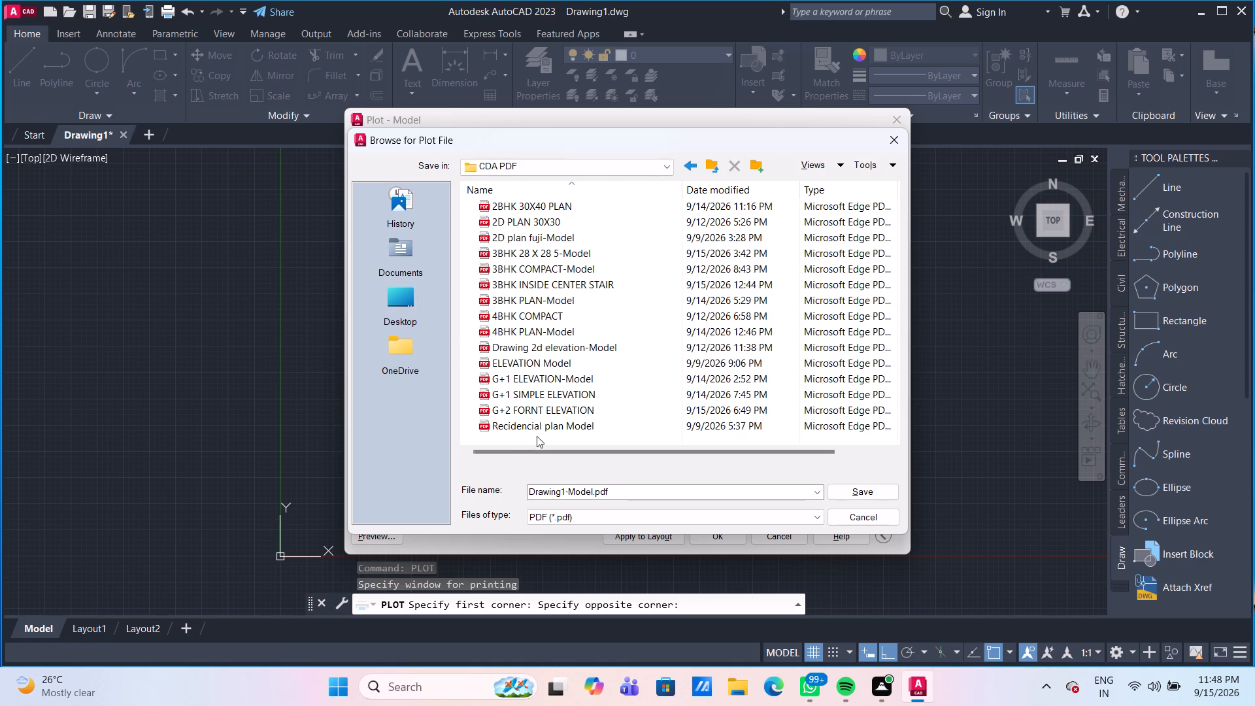
pyautogui.click(652, 494)
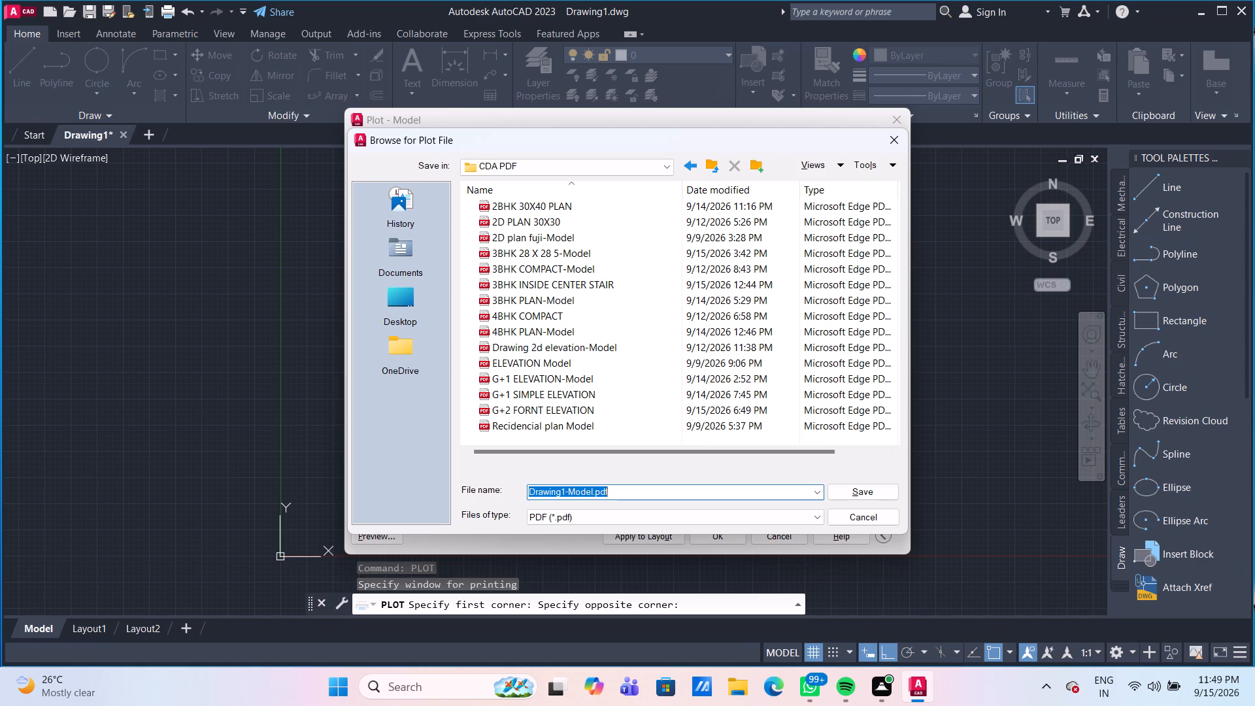
pyautogui.press('2')
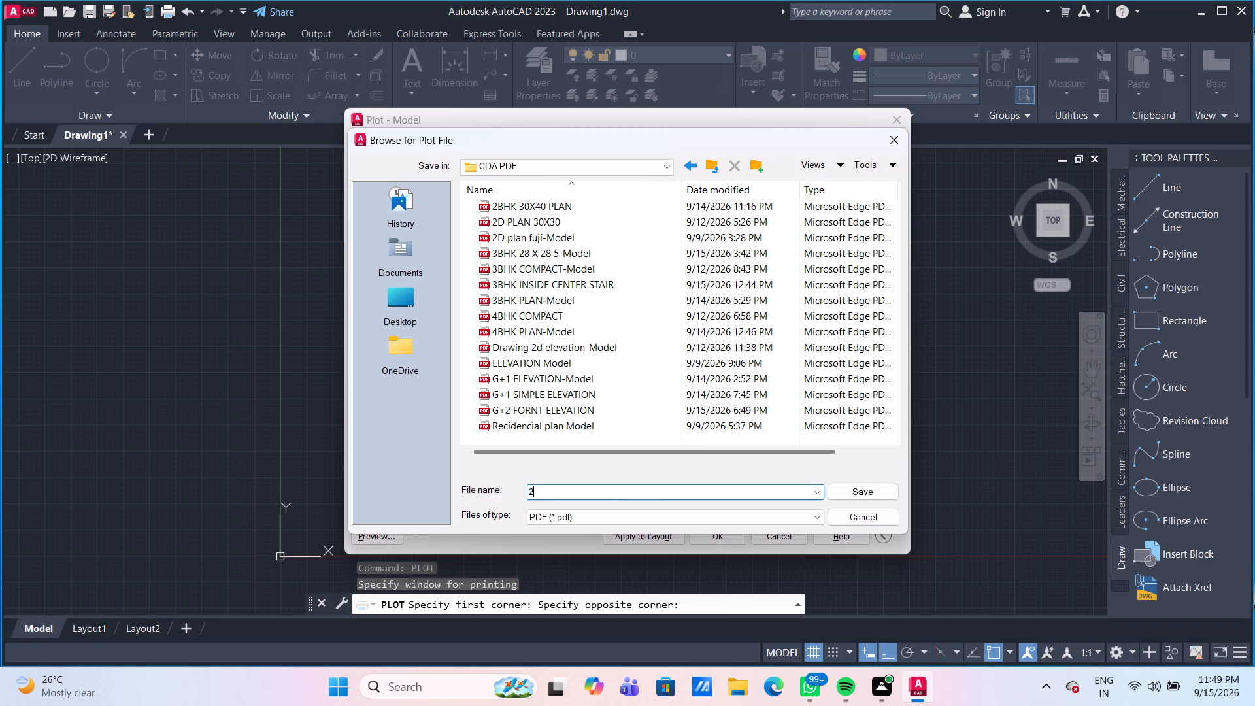
pyautogui.write('BH')
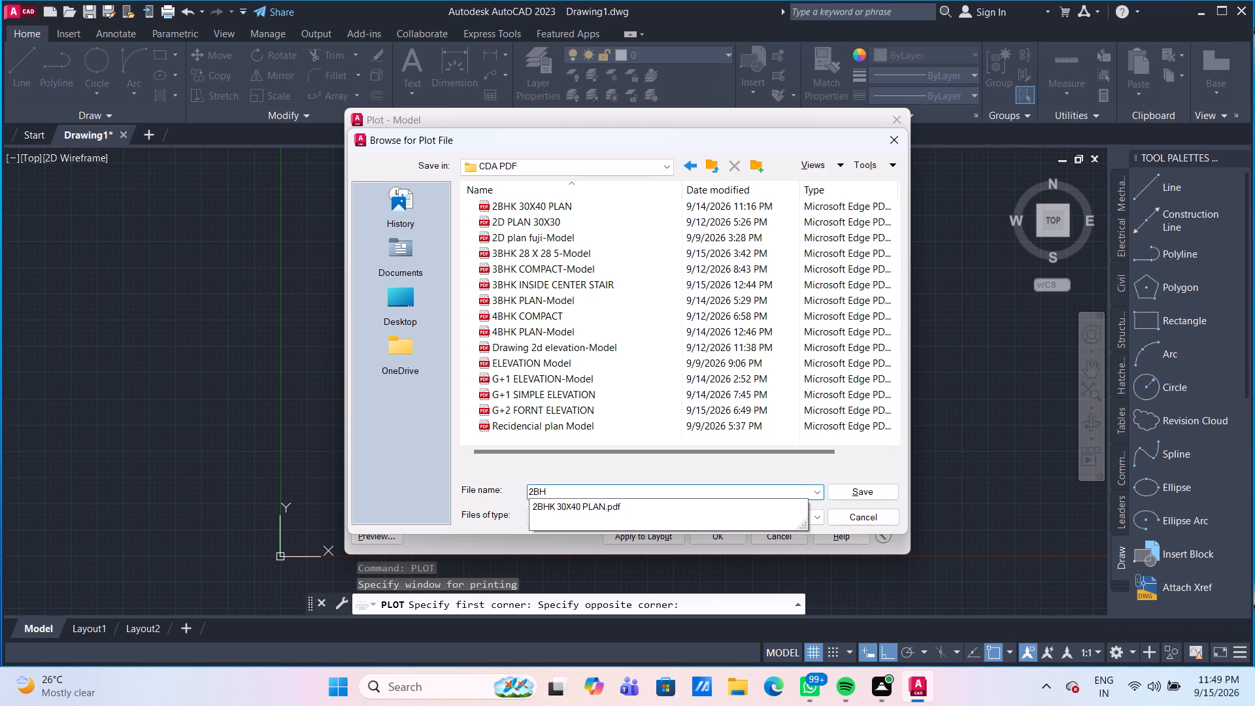
pyautogui.write('K')
pyautogui.press('space')
pyautogui.write('LUXURY')
pyautogui.press('space')
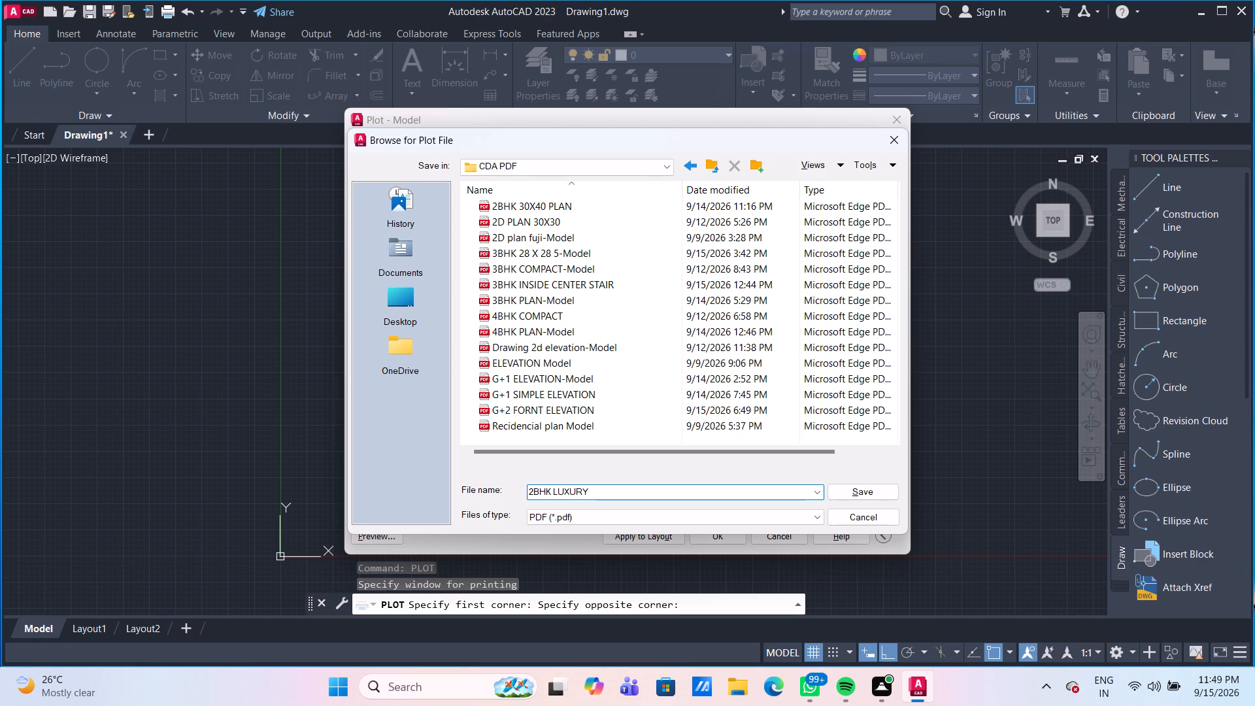
pyautogui.write('PLAN')
pyautogui.click(871, 491)
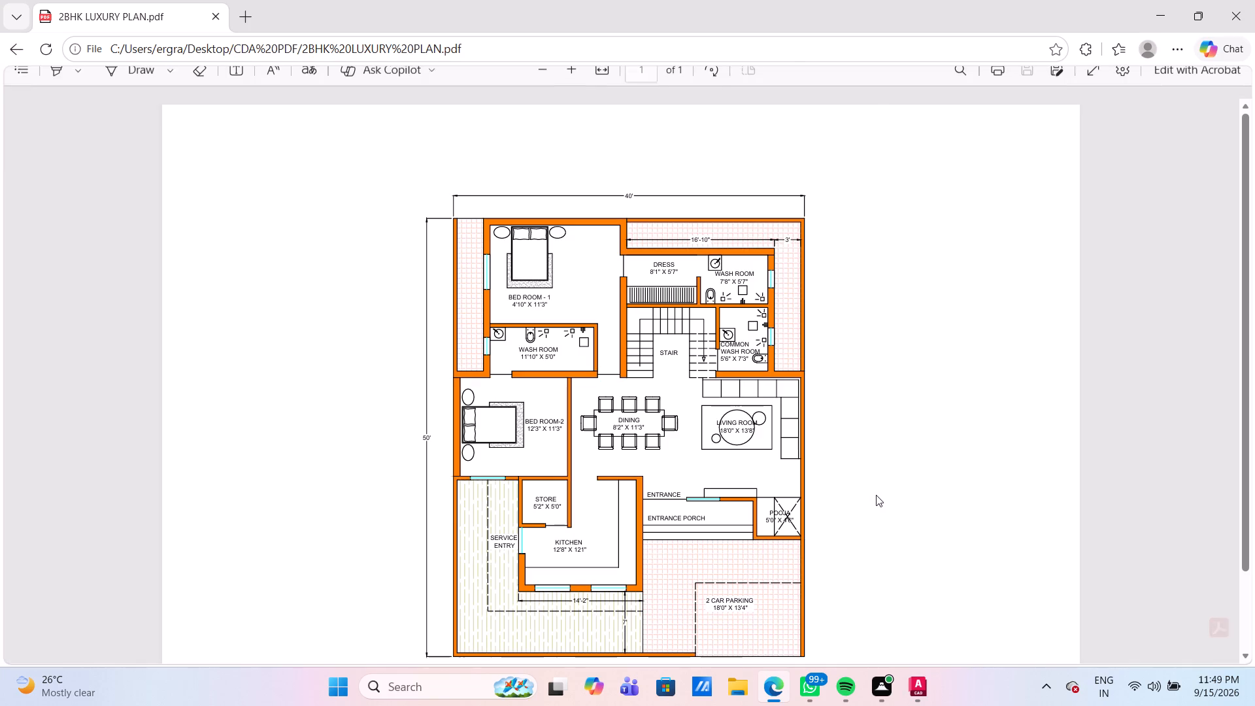
# Review the plotted floor plan in the opened PDF, then close the PDF and return to AutoCAD.
pyautogui.moveTo(918, 550); pyautogui.dragTo(909, 503, button='middle')
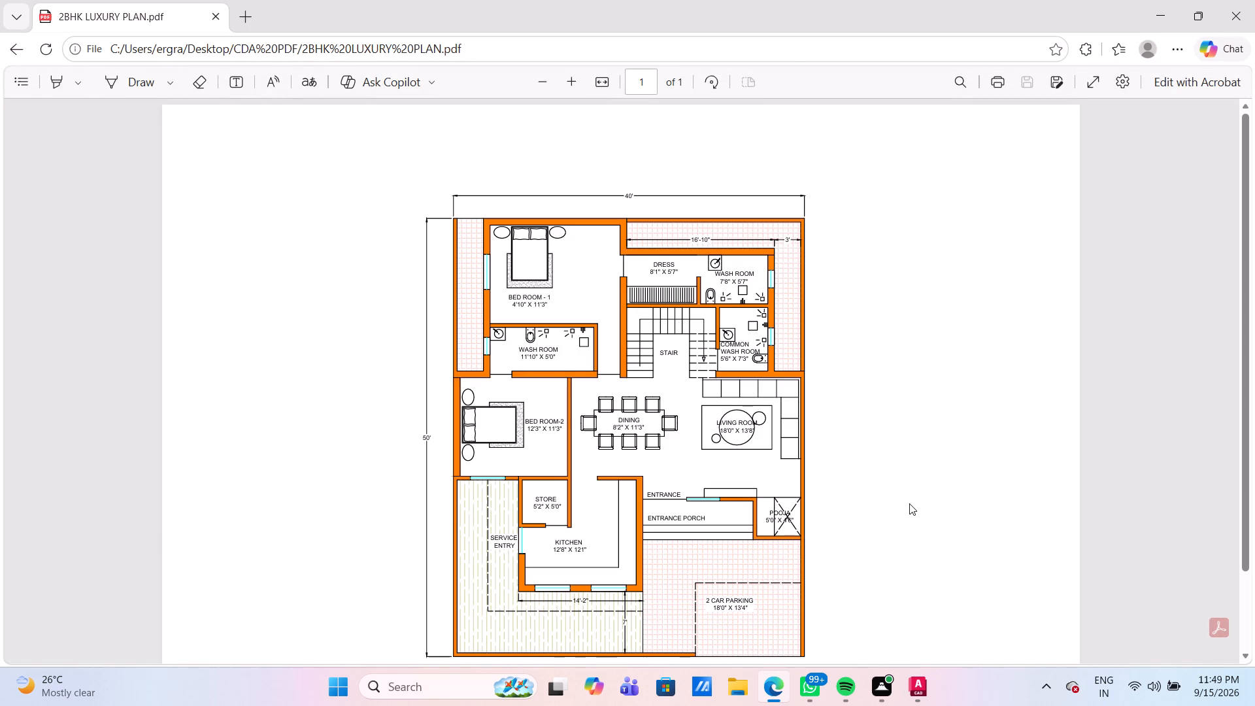
pyautogui.scroll(-2, 909, 503)
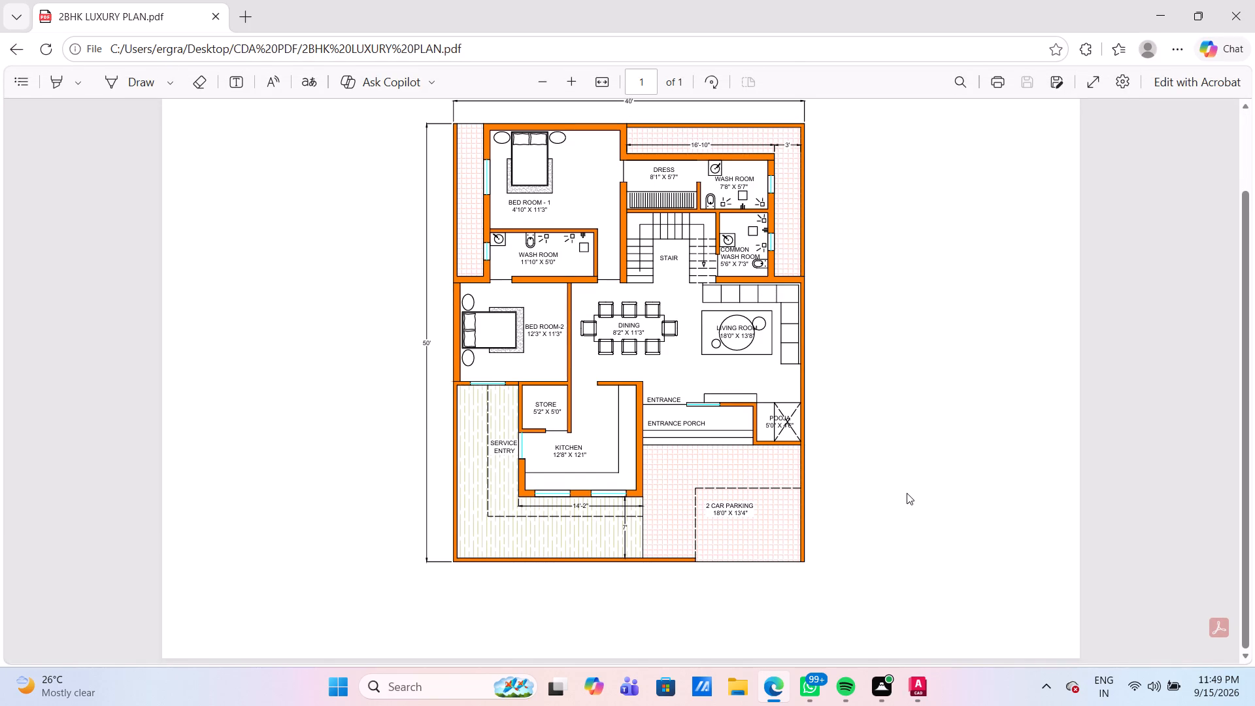
pyautogui.scroll(1, 907, 493)
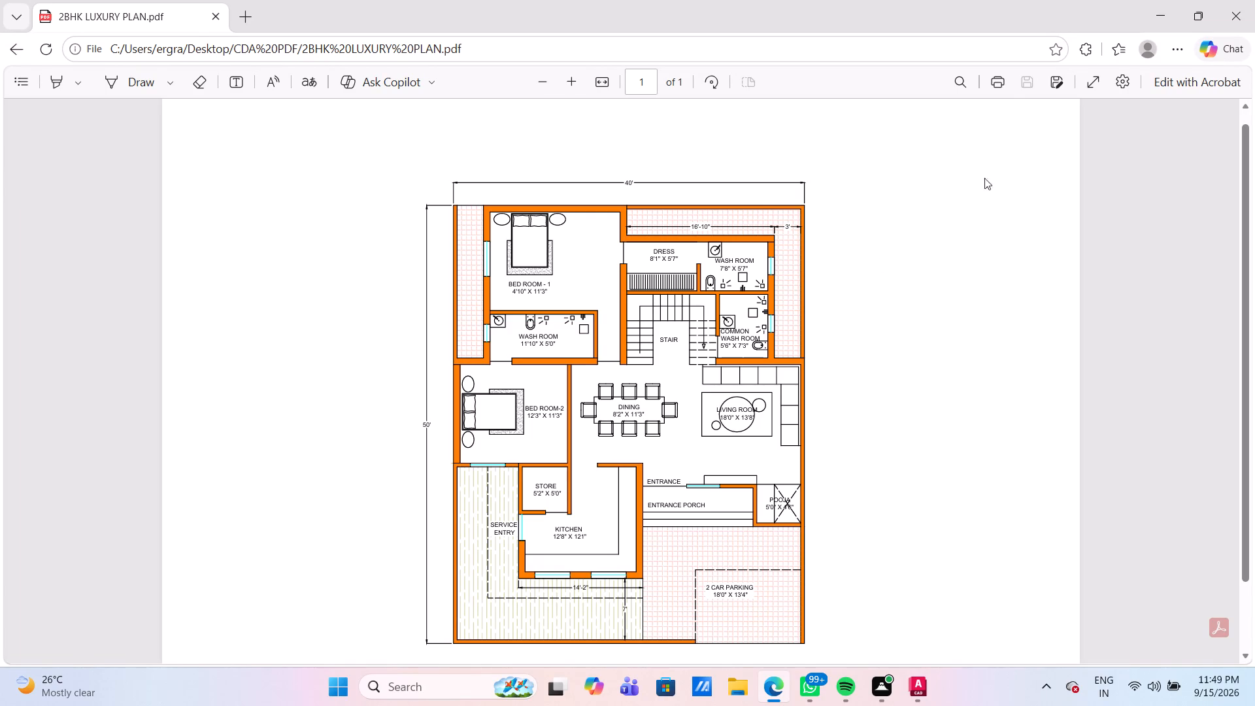
pyautogui.click(1241, 6)
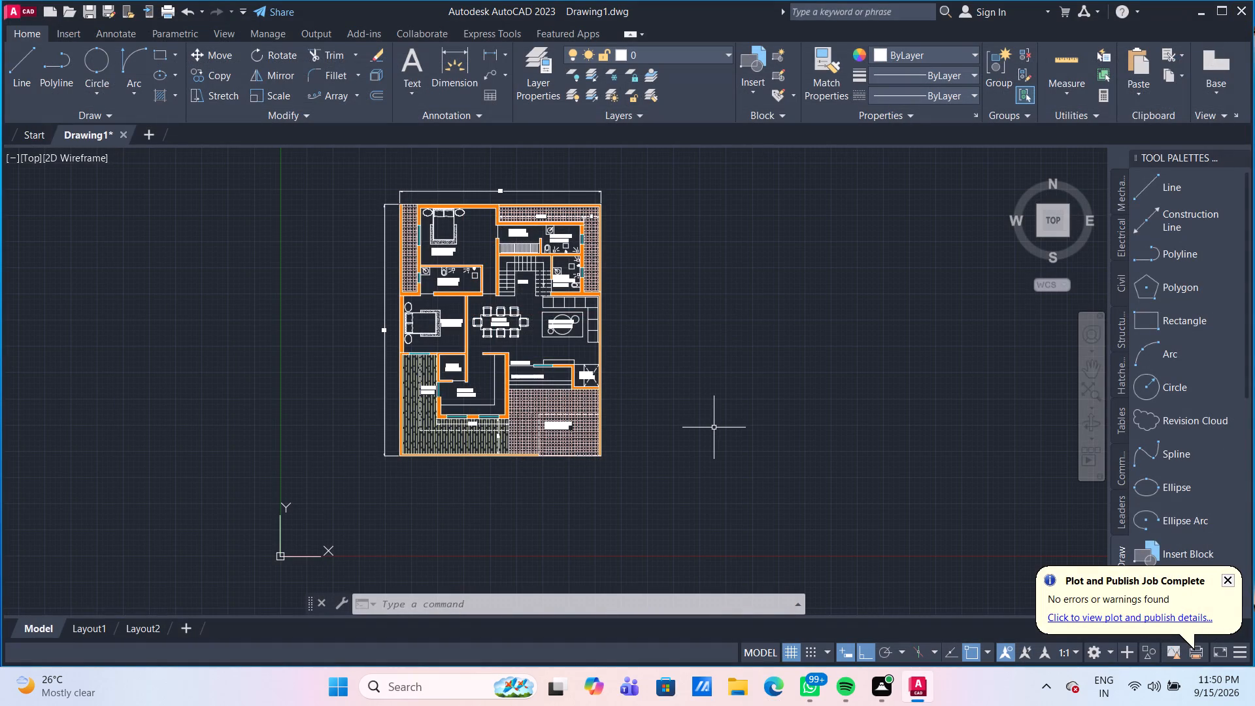
# Save the drawing as 2BHK LUXURY PLAN in AutoCAD 2018 Drawing format in the CAD DWG folder on the Desktop.
pyautogui.hotkey('ctrl', 's')
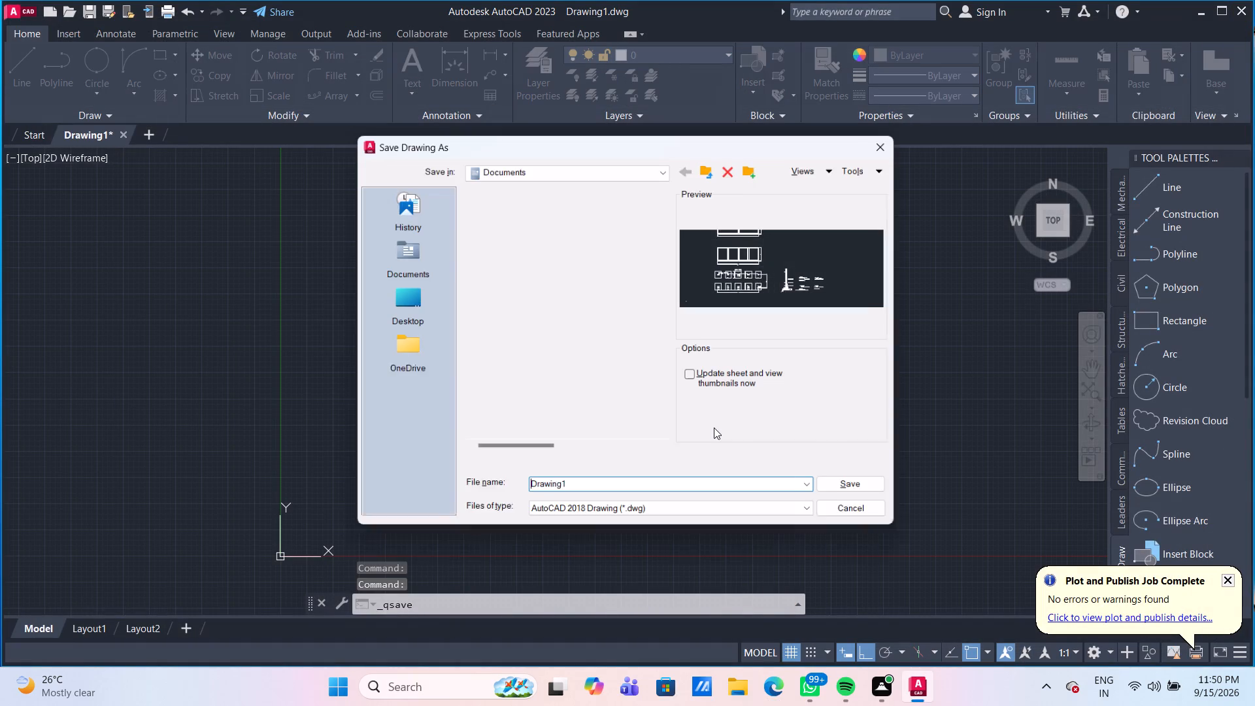
pyautogui.scroll(-2, 694, 463)
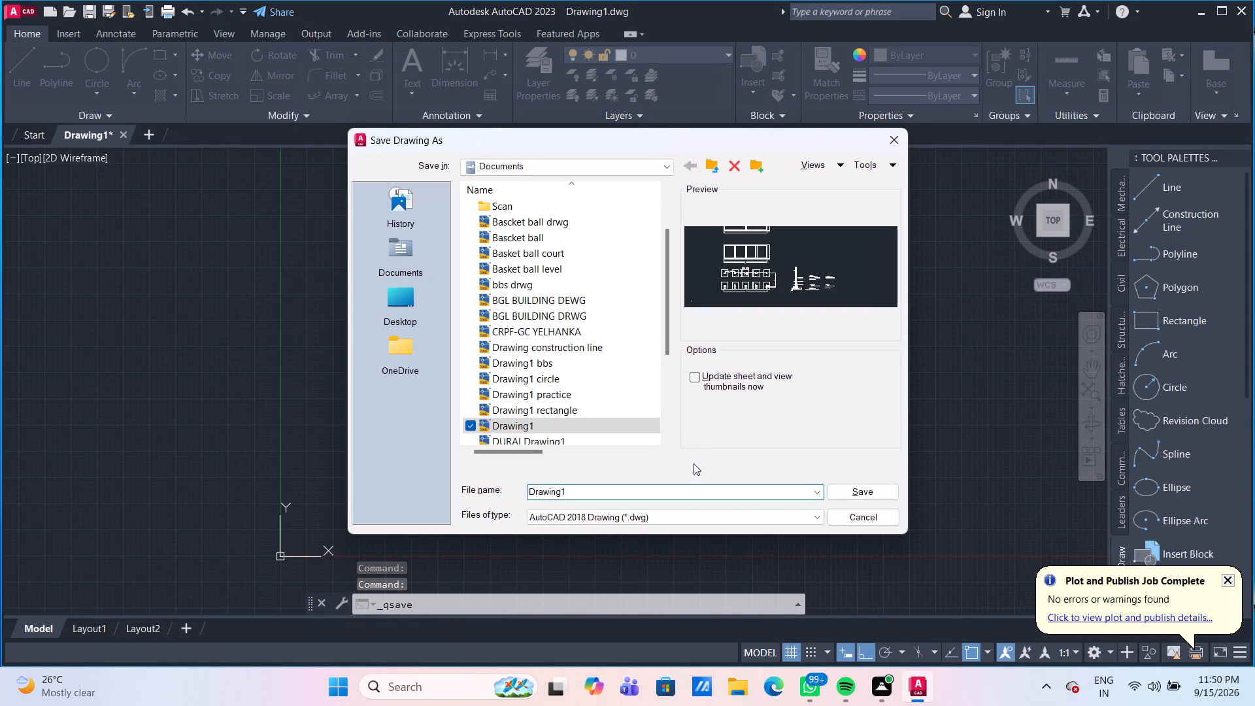
pyautogui.click(397, 292)
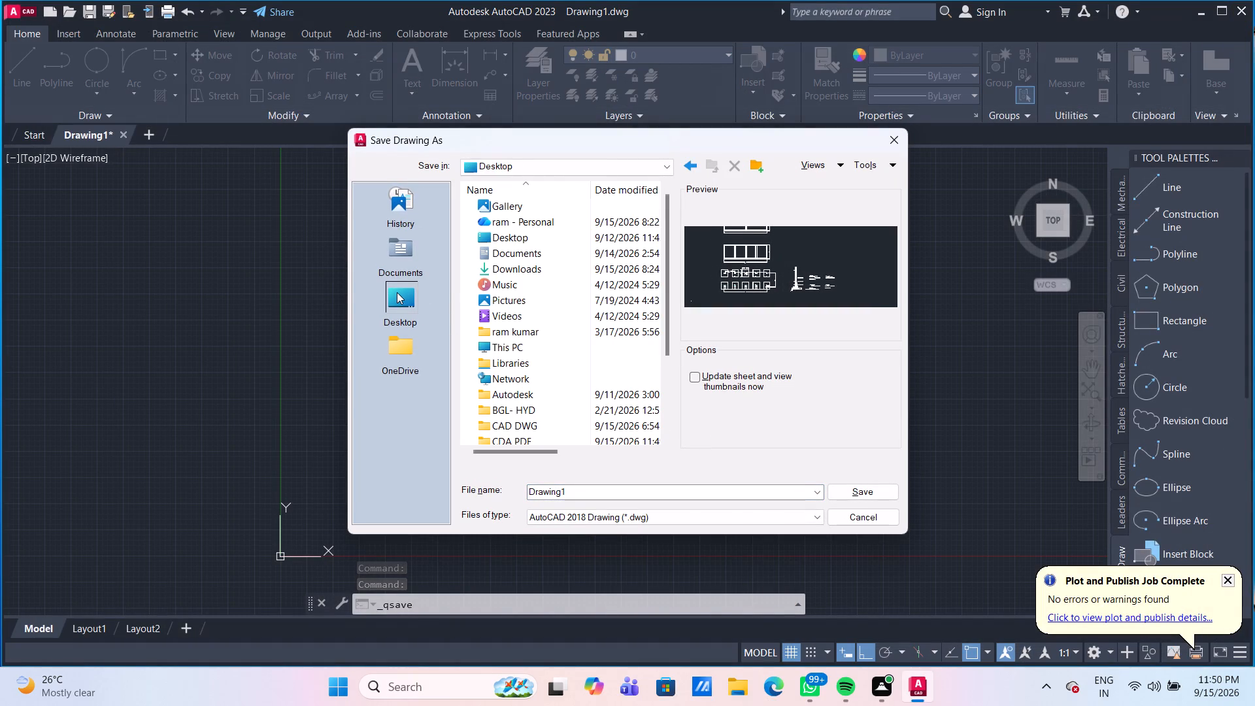
pyautogui.scroll(-2, 526, 357)
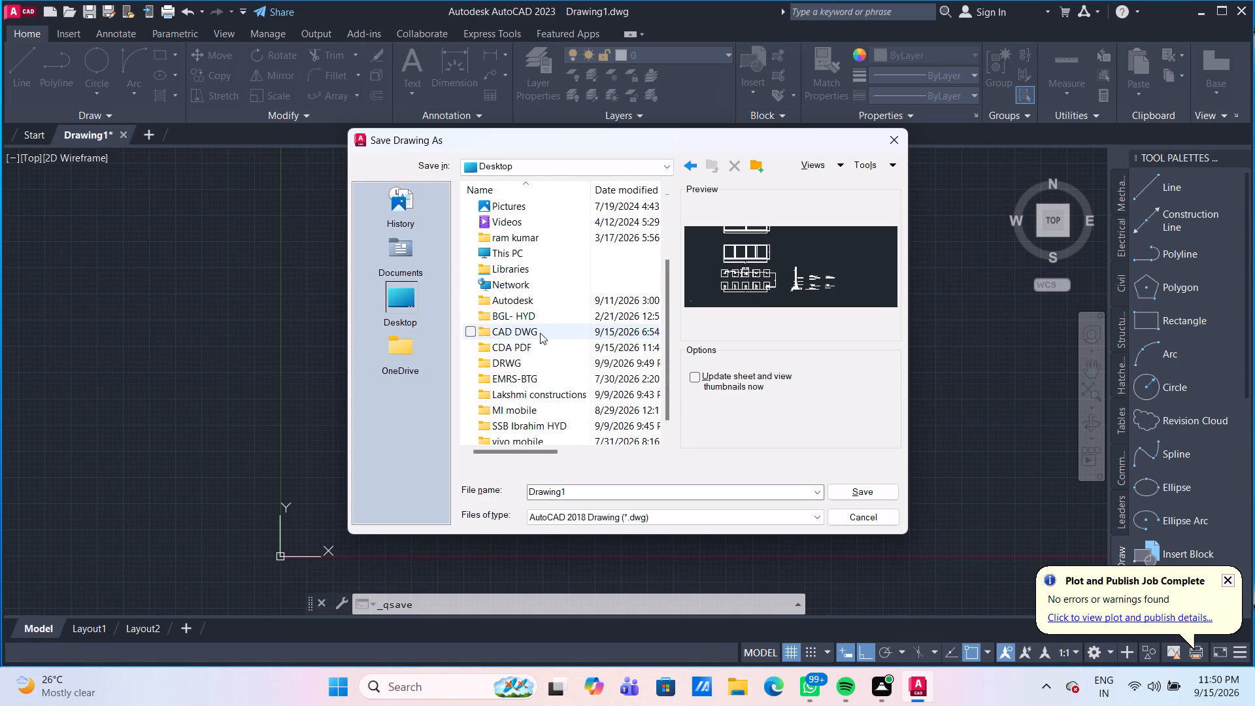
pyautogui.doubleClick(540, 333)
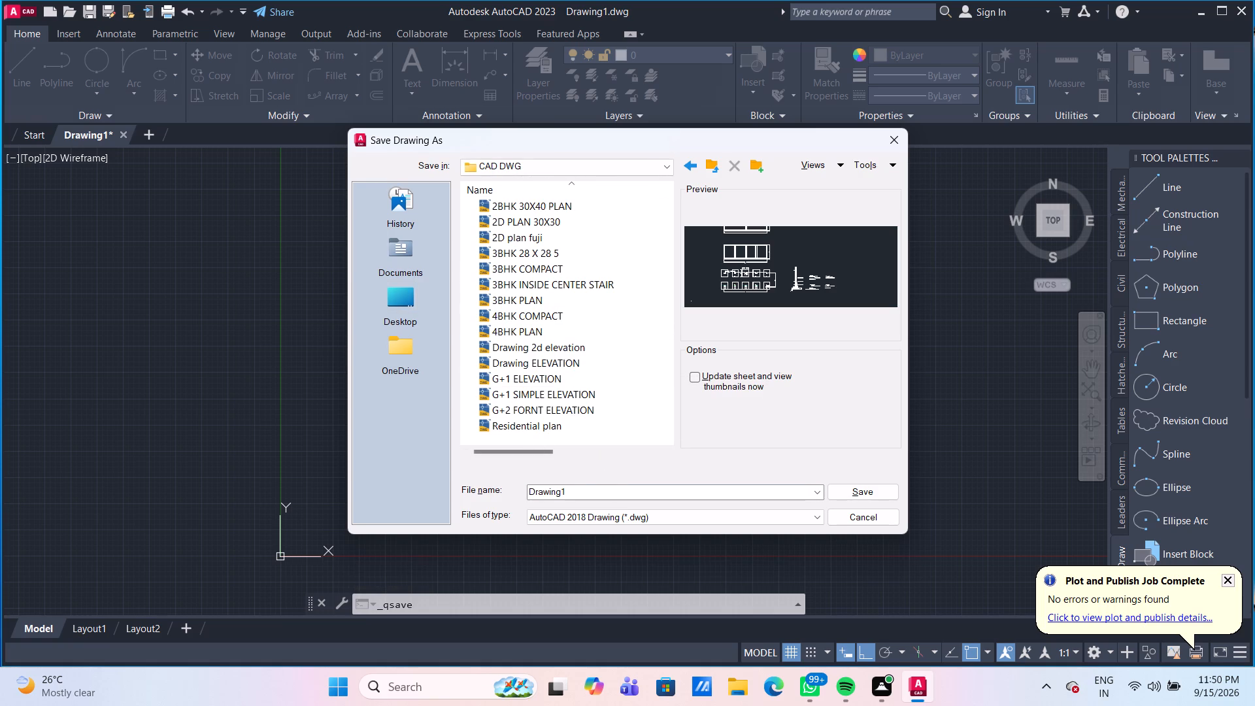
pyautogui.click(605, 489)
pyautogui.press('2')
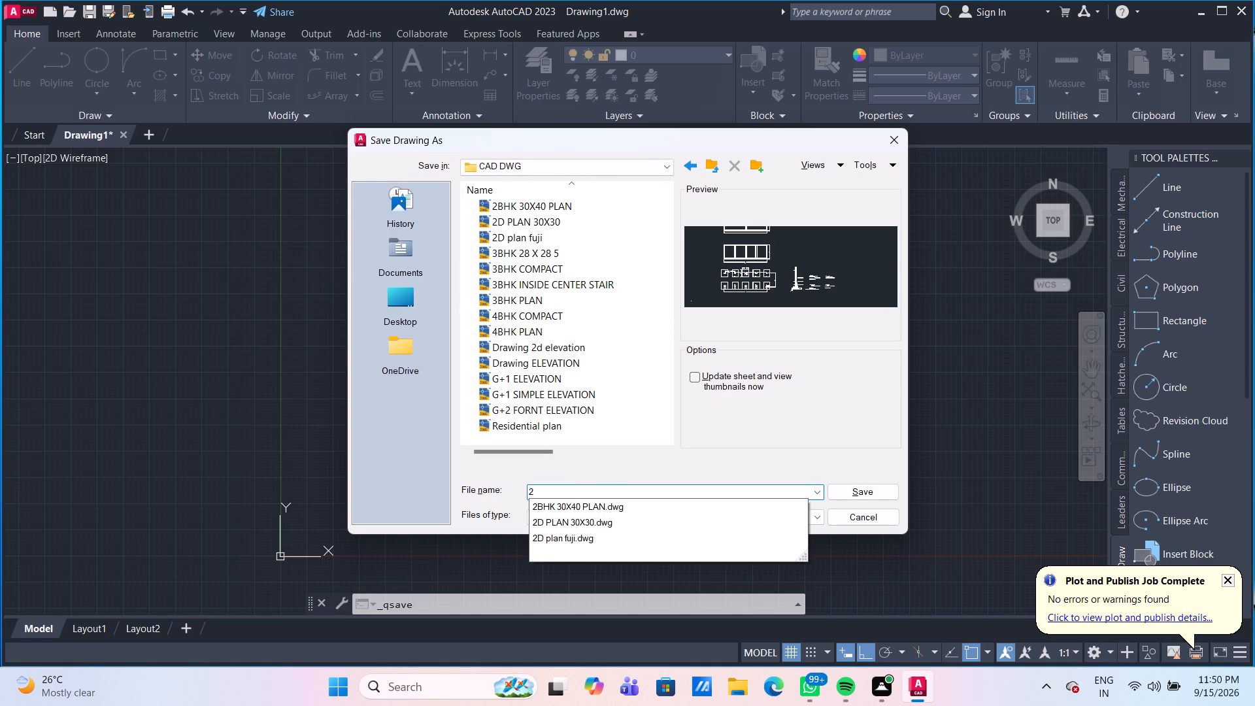
pyautogui.write('BHK')
pyautogui.press('space')
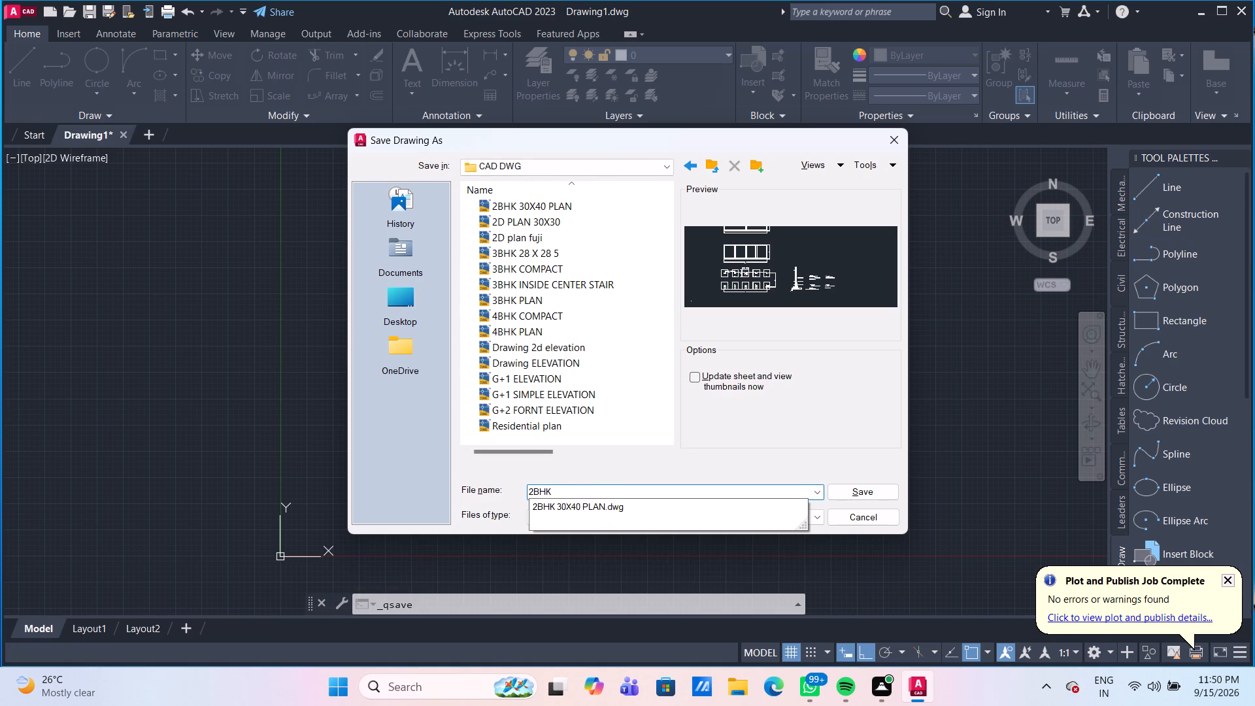
pyautogui.write('LUXURY')
pyautogui.press('space')
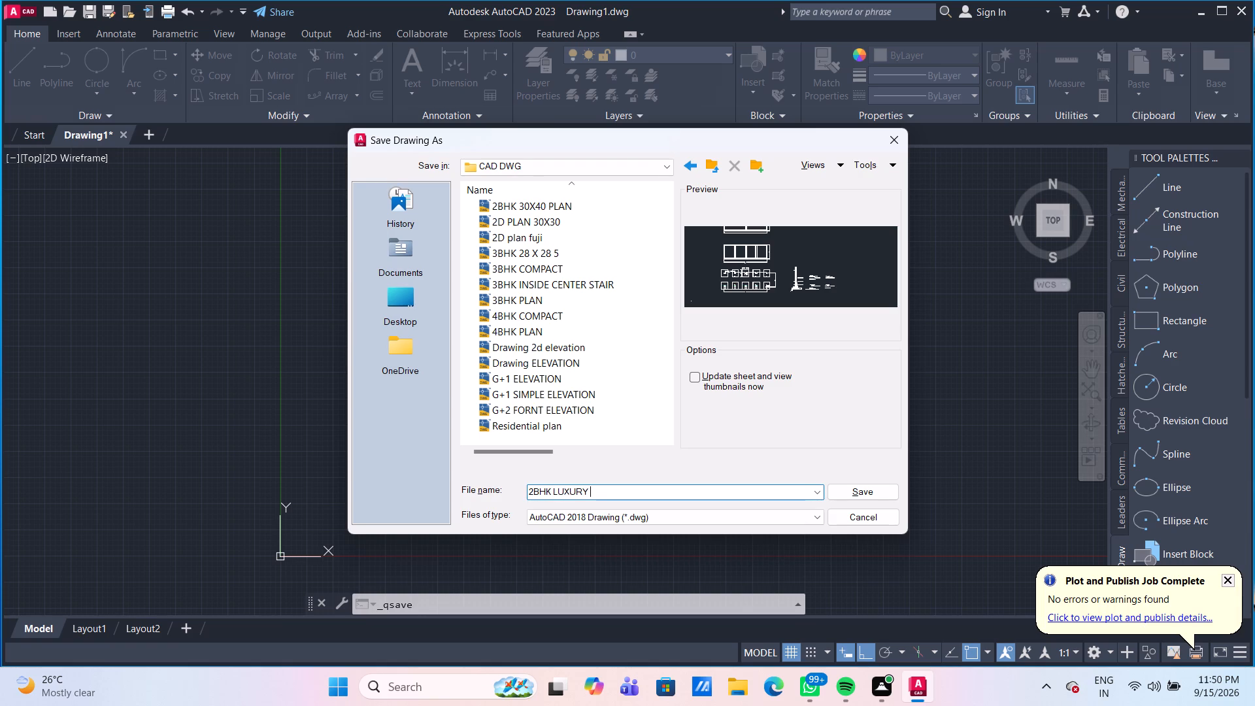
pyautogui.write('PLAN')
pyautogui.click(848, 488)
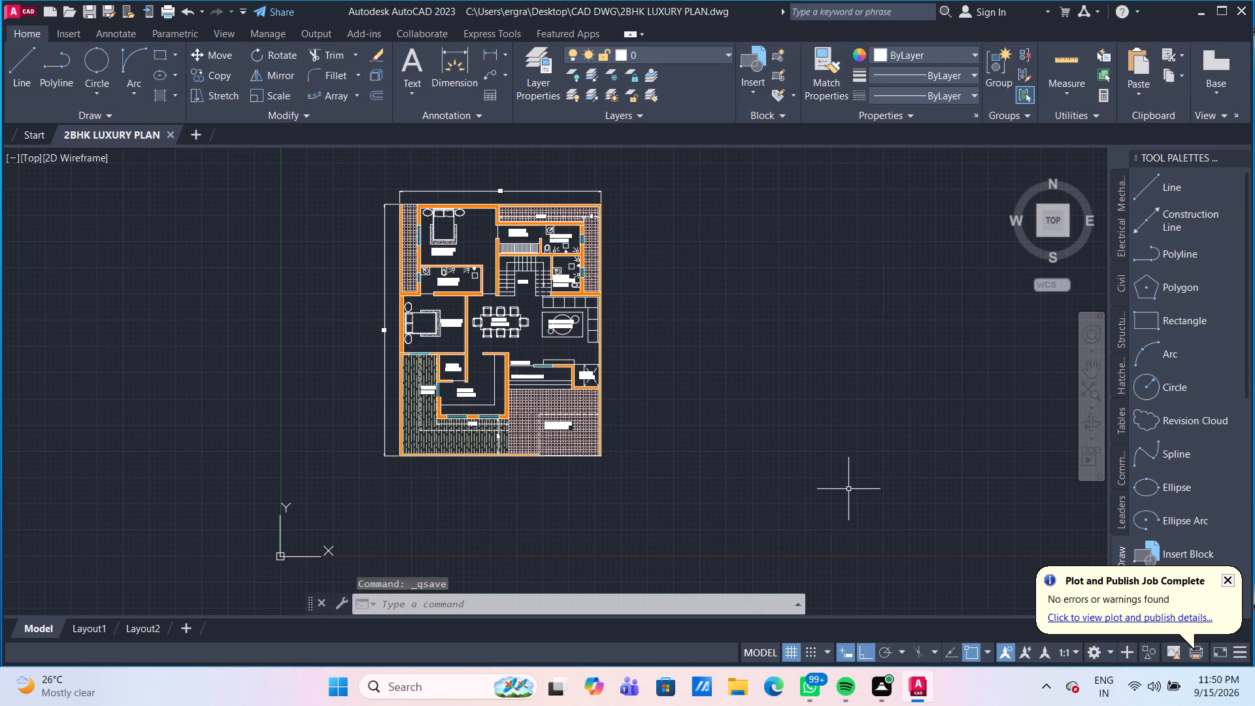